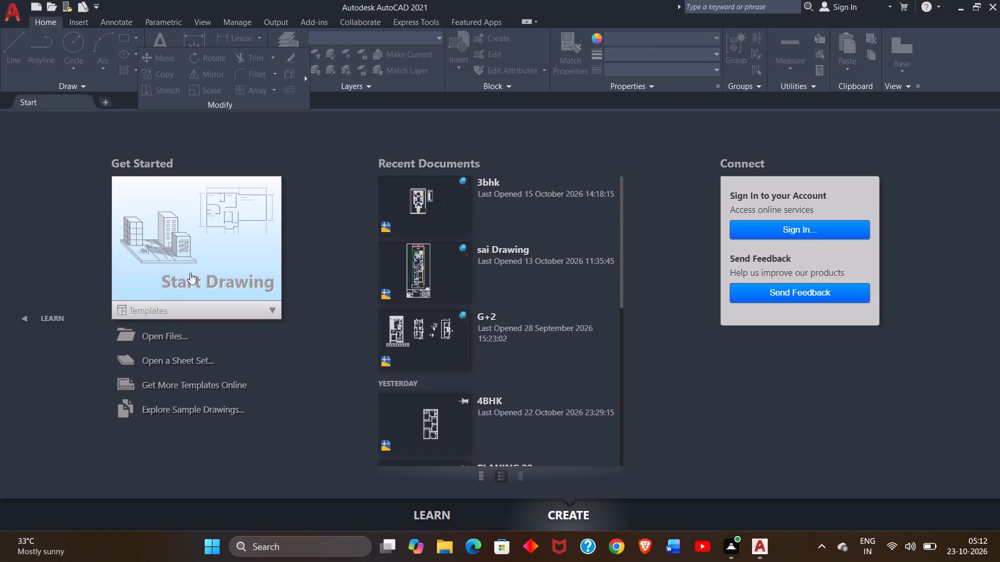
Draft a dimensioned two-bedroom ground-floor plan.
Start a new blank drawing.
click(195, 270)
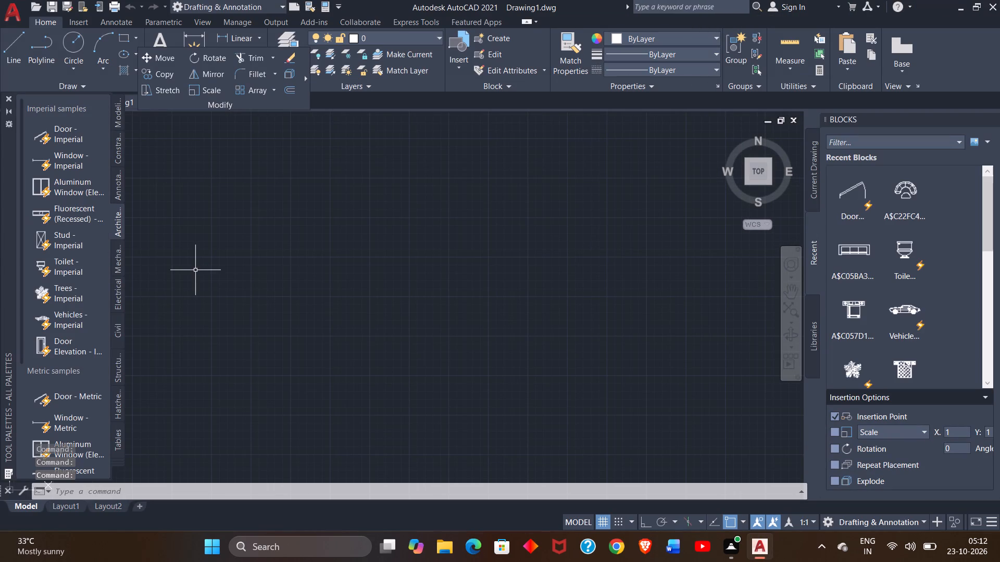
Open the program options to check the file open and save settings, and apply them as they are.
text(op)
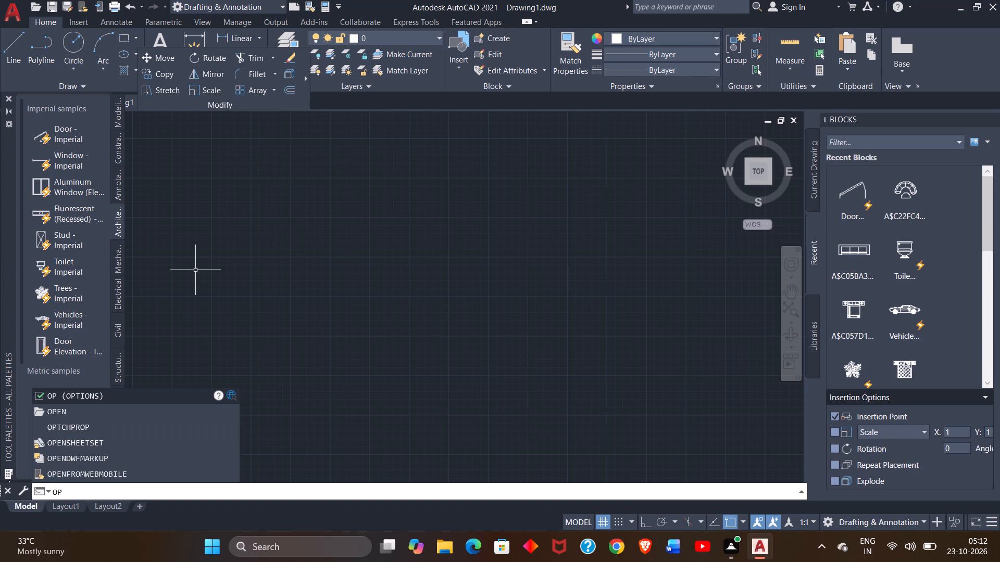
click(113, 398)
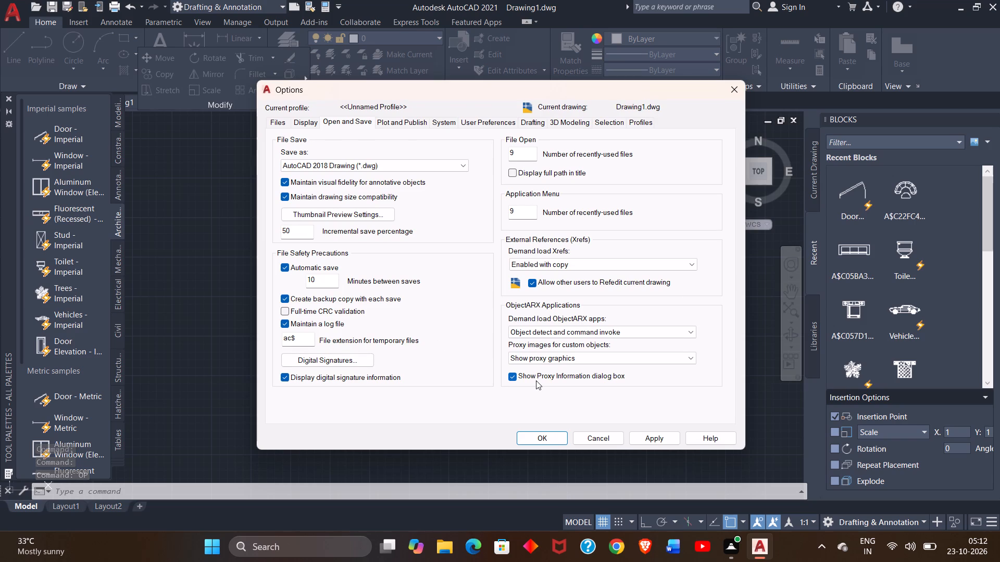
click(643, 438)
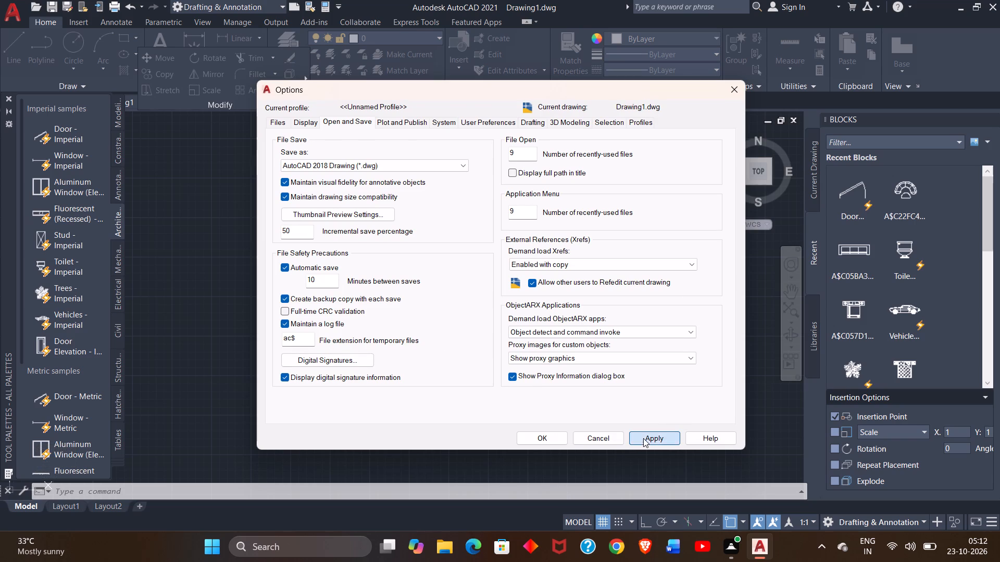
click(531, 442)
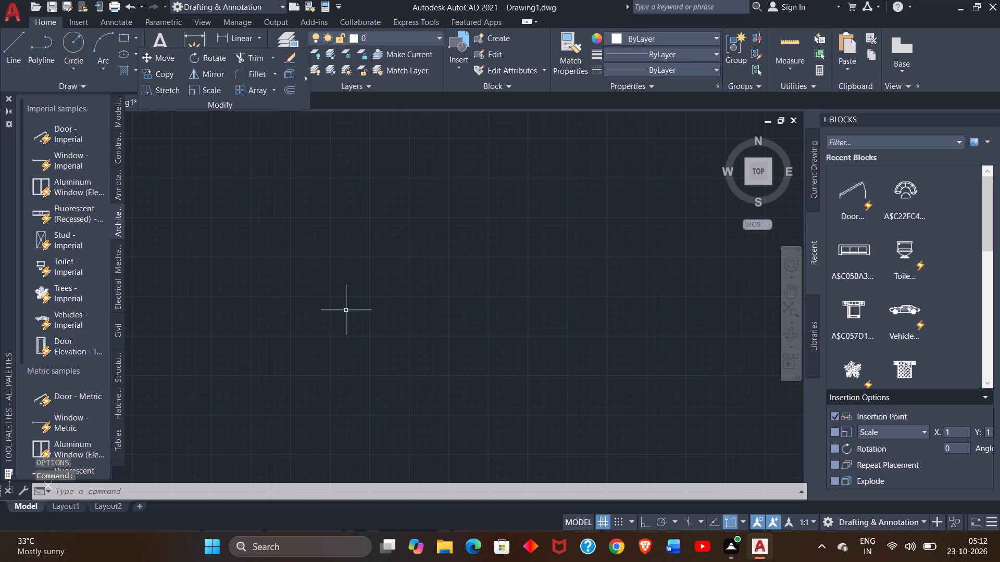
Configure the drawing units to Architectural length with 0'-0 1/2" precision and Inches as the insertion scale.
key(u)
key(n)
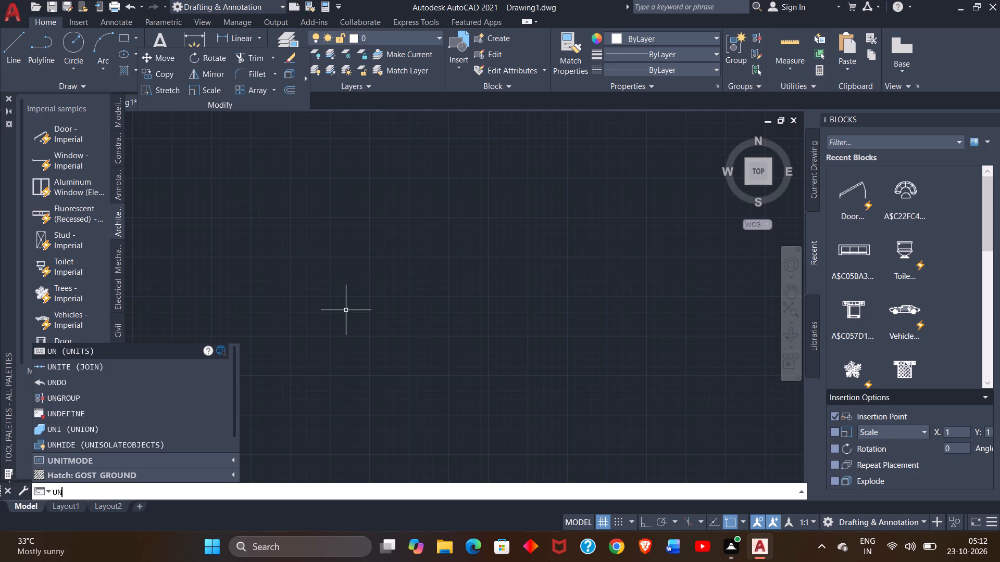
key(Return)
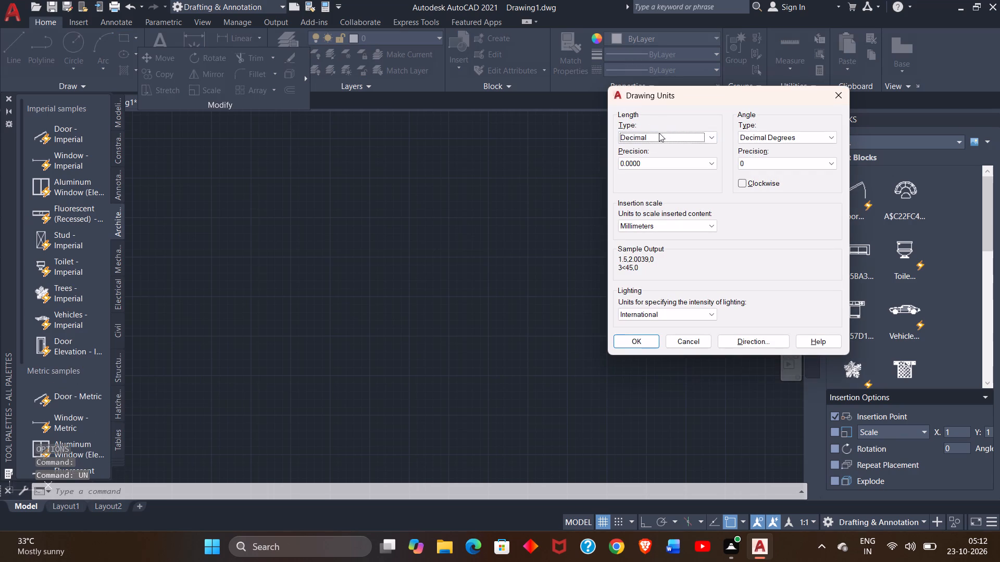
click(655, 136)
click(649, 148)
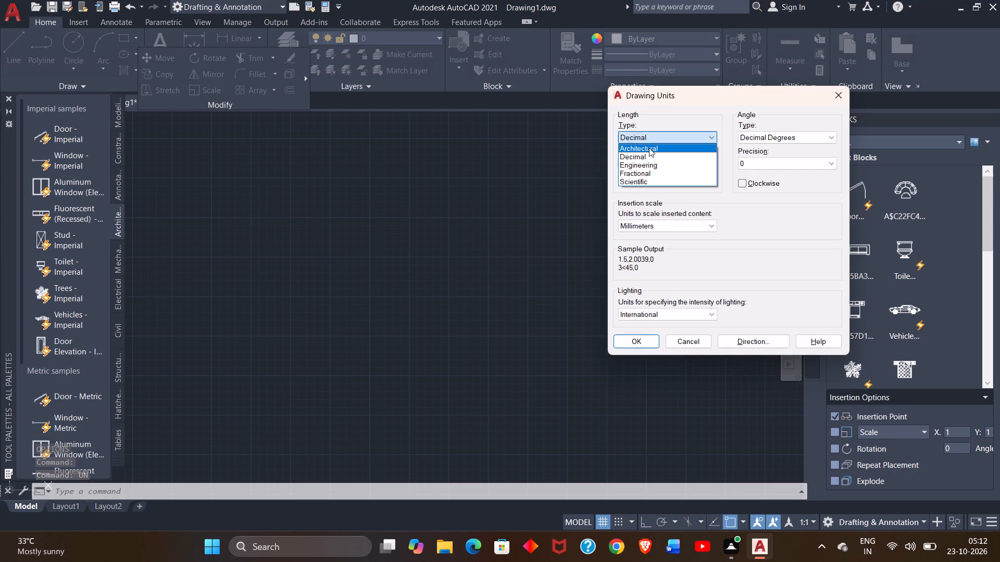
click(645, 163)
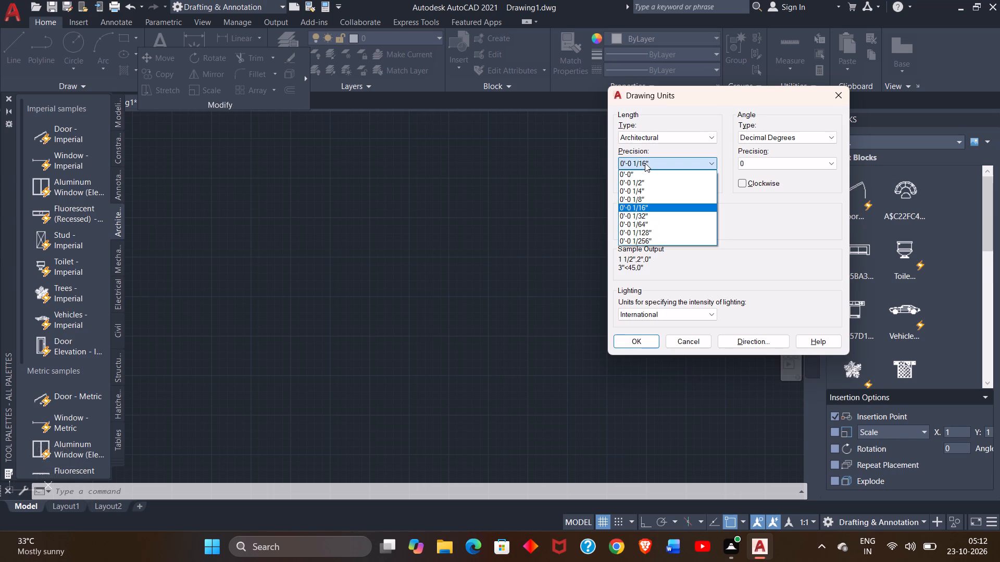
click(637, 181)
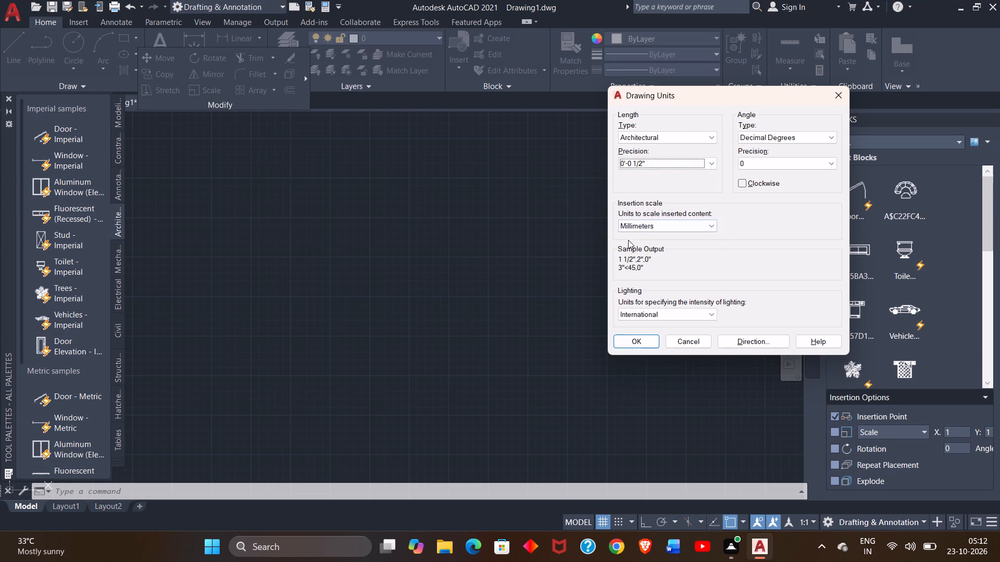
click(636, 226)
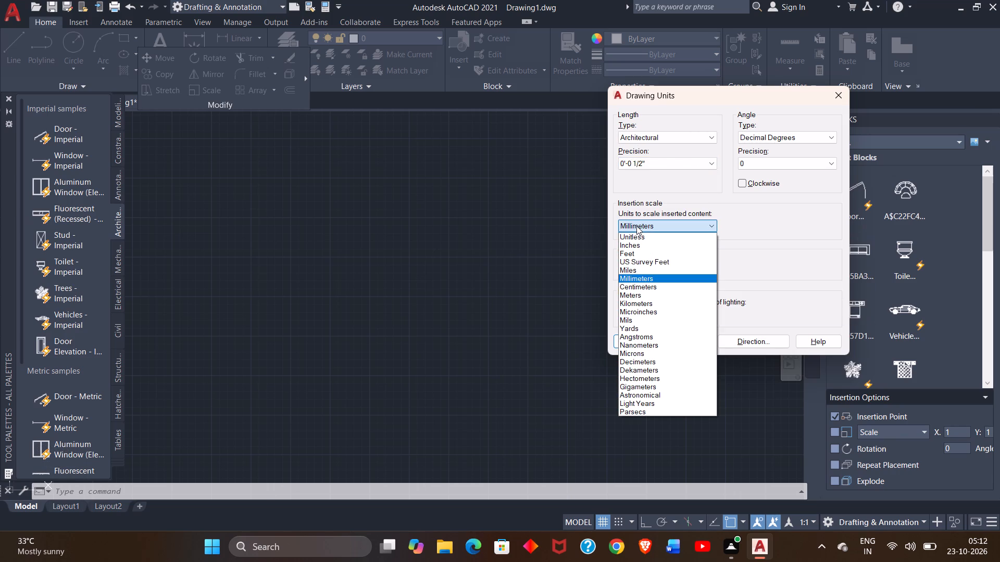
click(627, 243)
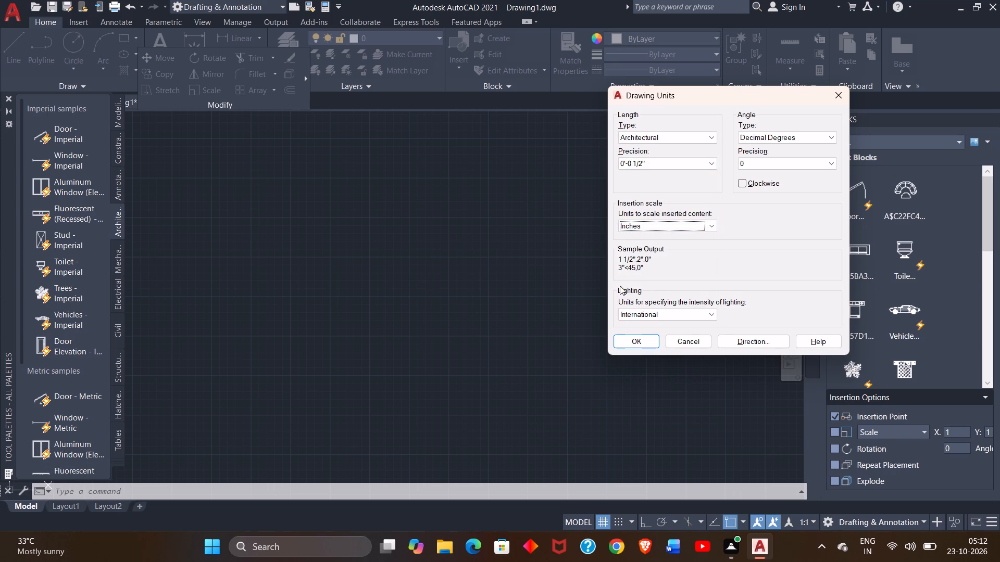
click(627, 340)
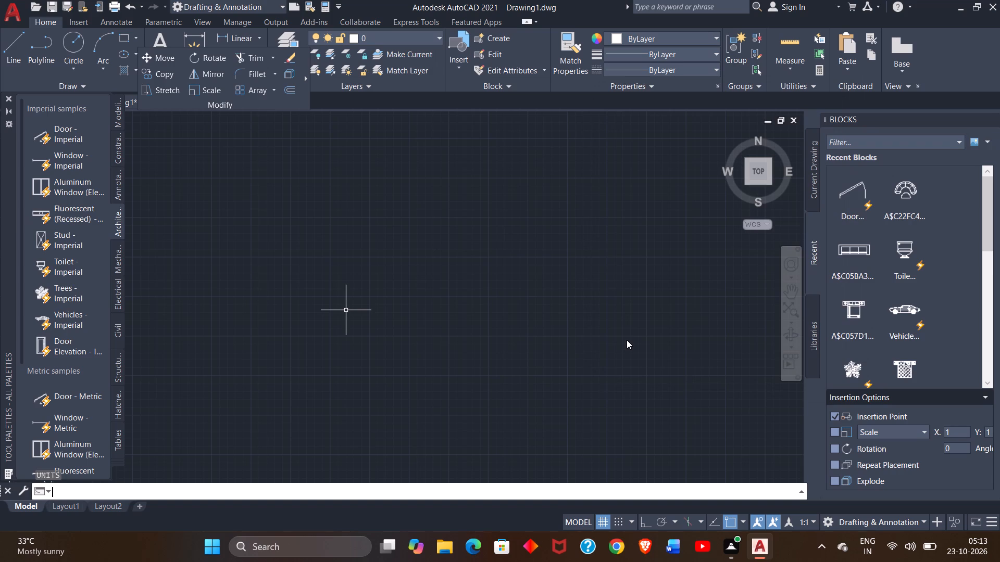
Create a dimension style based on ISO-25 with Architectural primary units and 0'-0 1/2" precision, and make it current.
key(d)
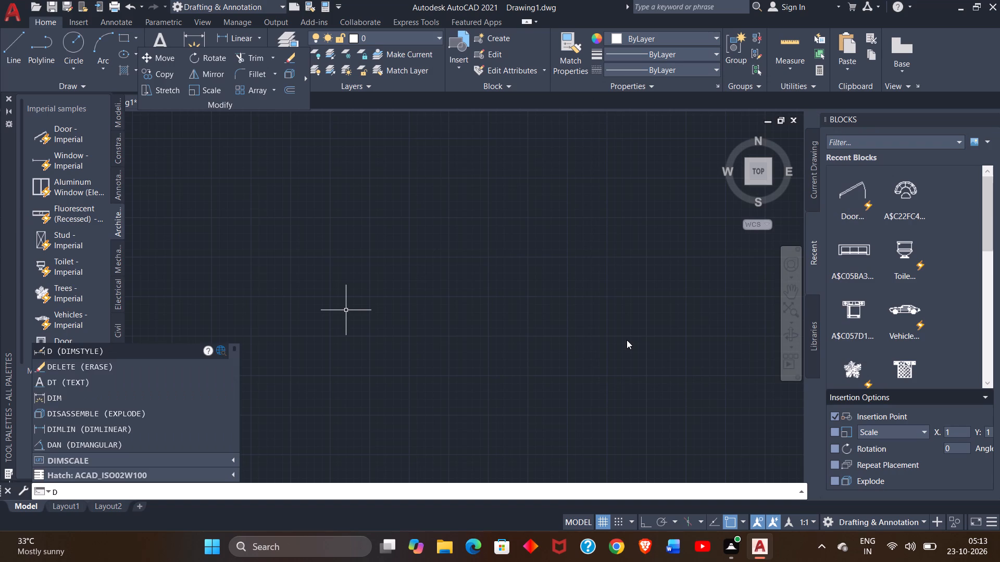
key(Return)
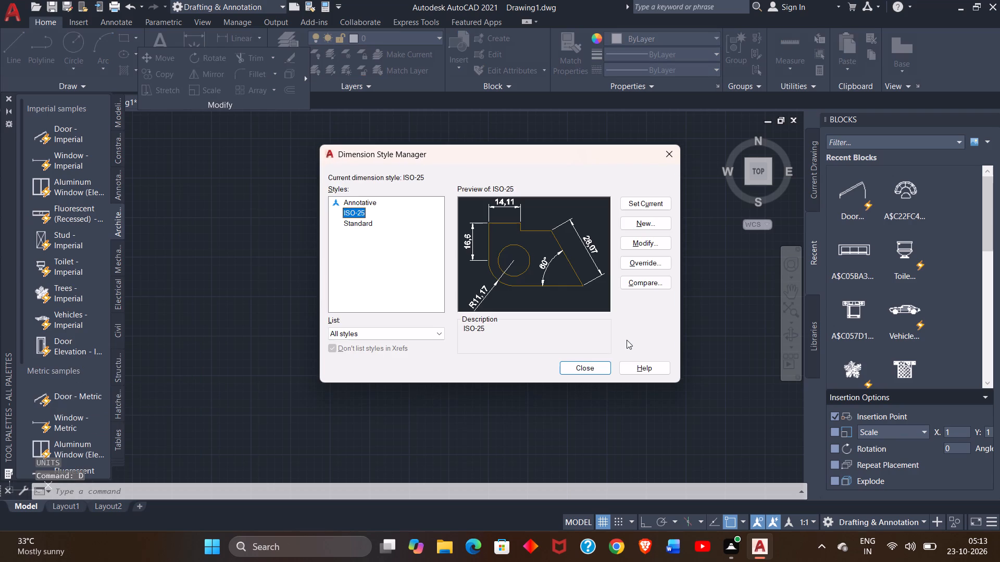
click(649, 222)
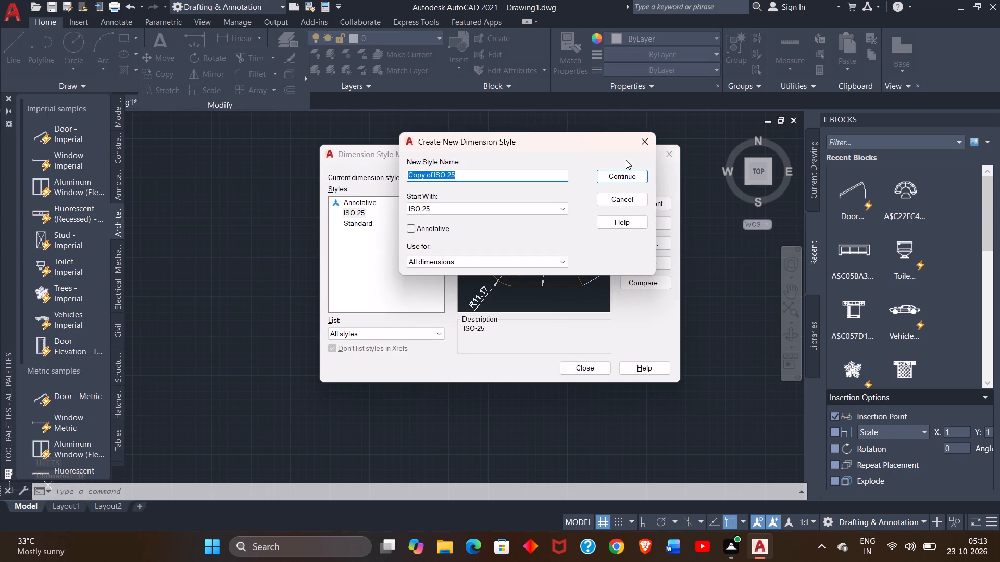
click(620, 175)
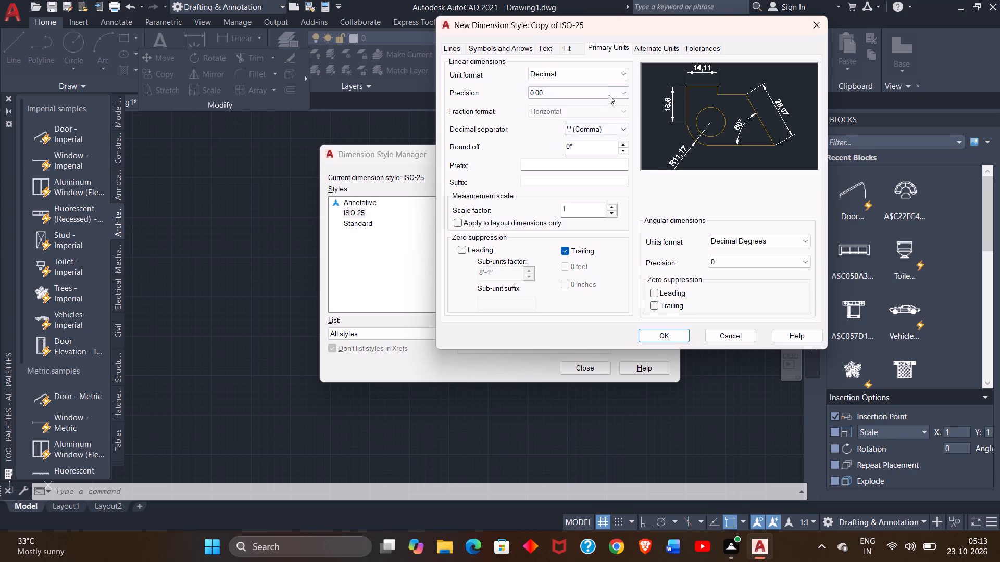
click(609, 76)
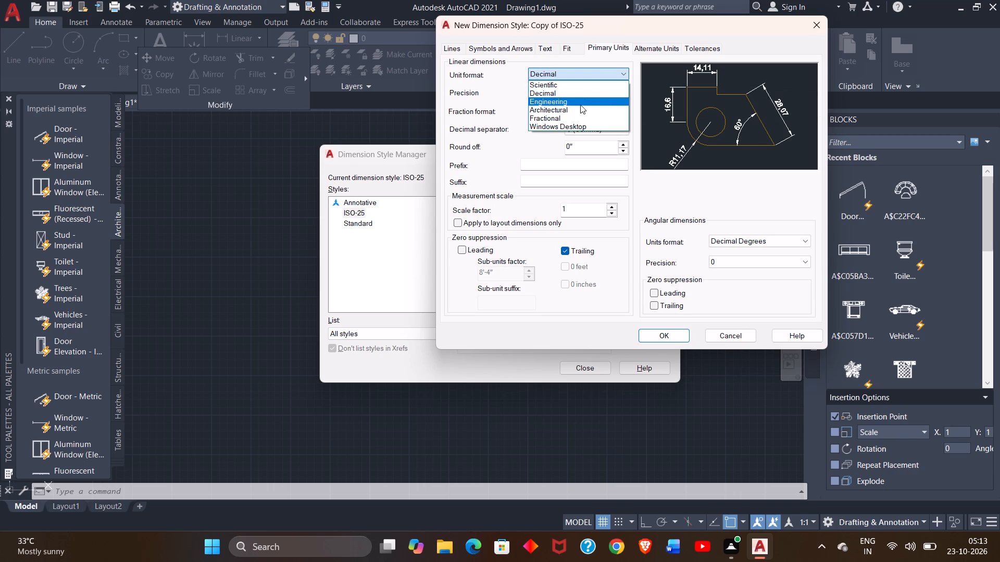
click(579, 108)
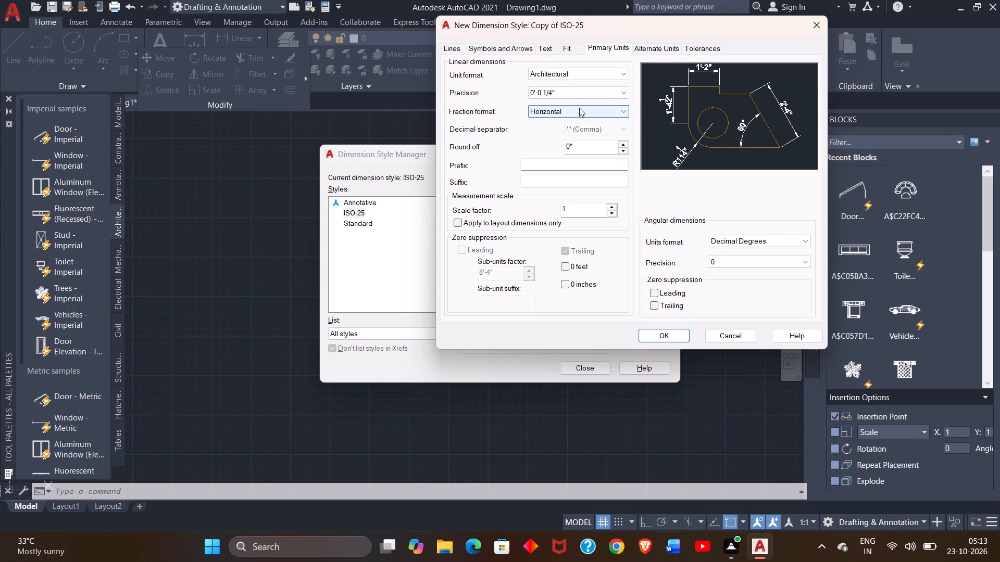
click(595, 94)
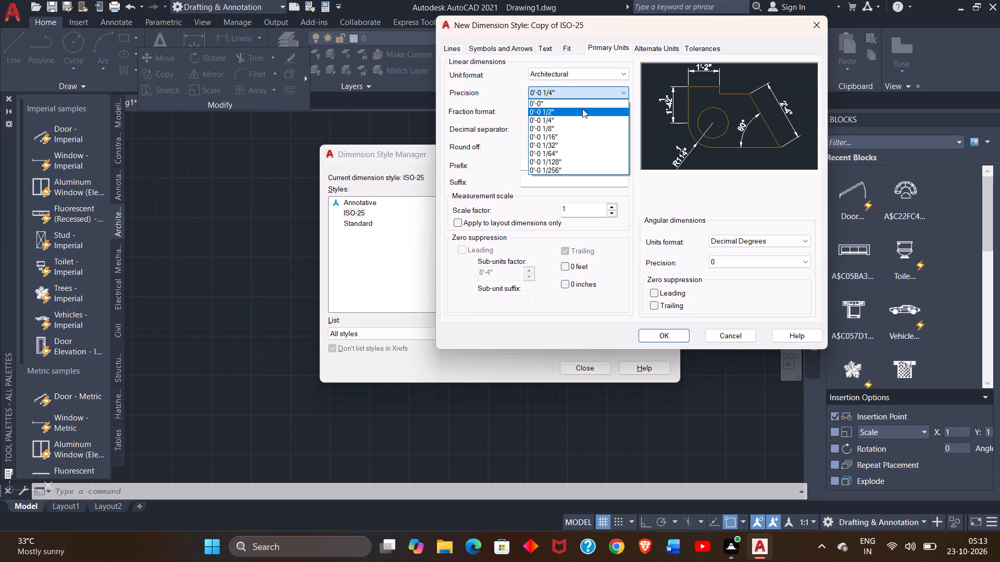
click(582, 109)
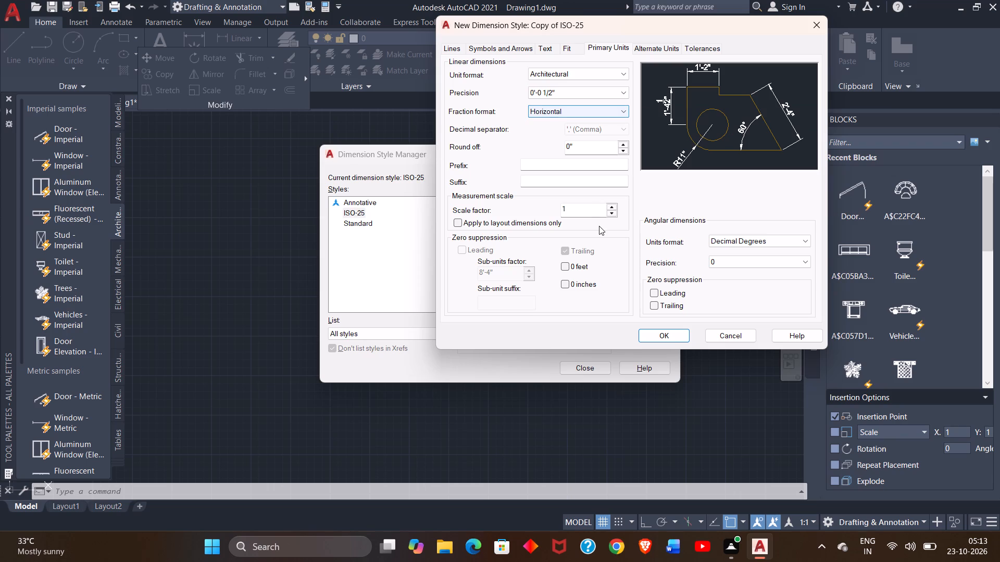
click(646, 338)
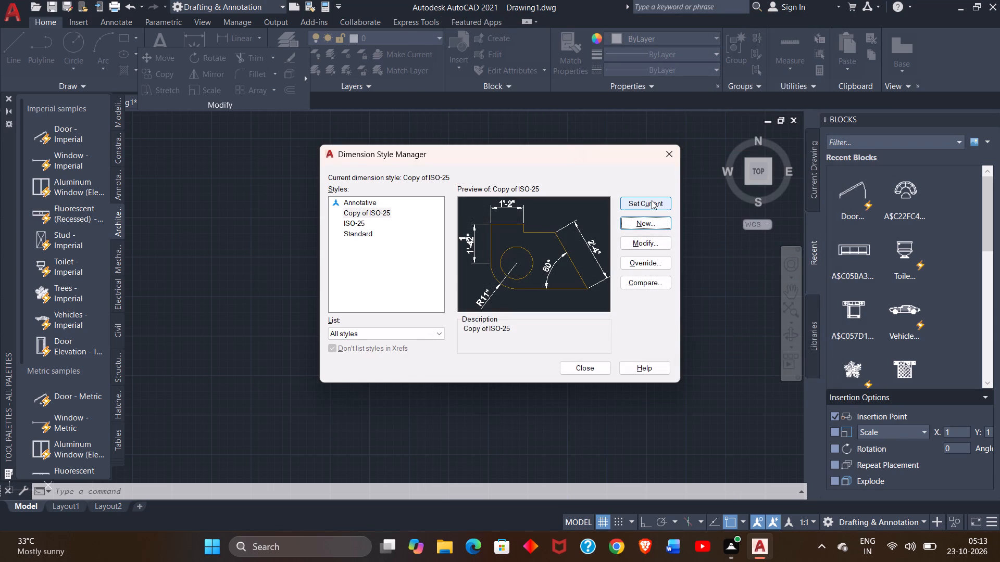
click(652, 200)
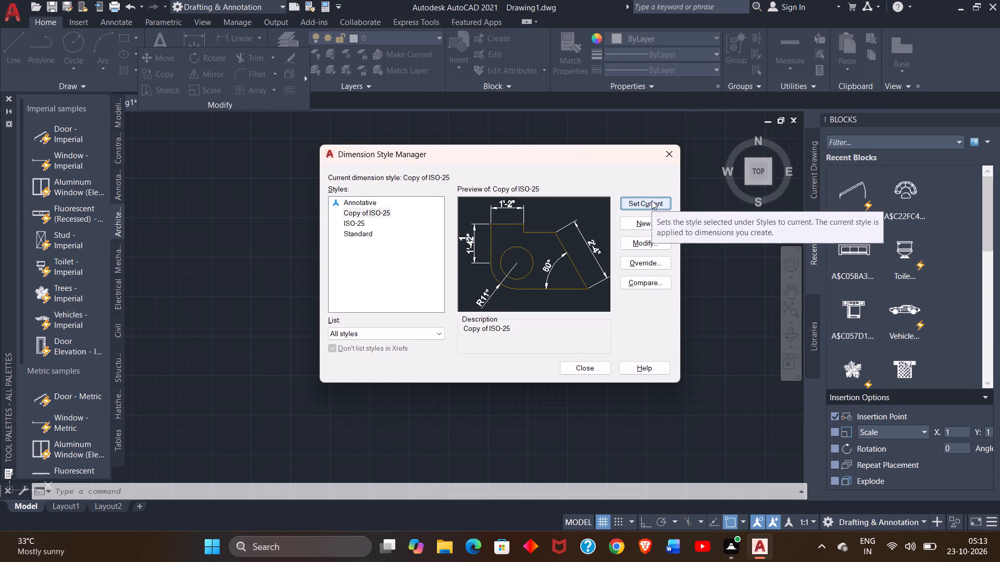
click(652, 200)
click(652, 200)
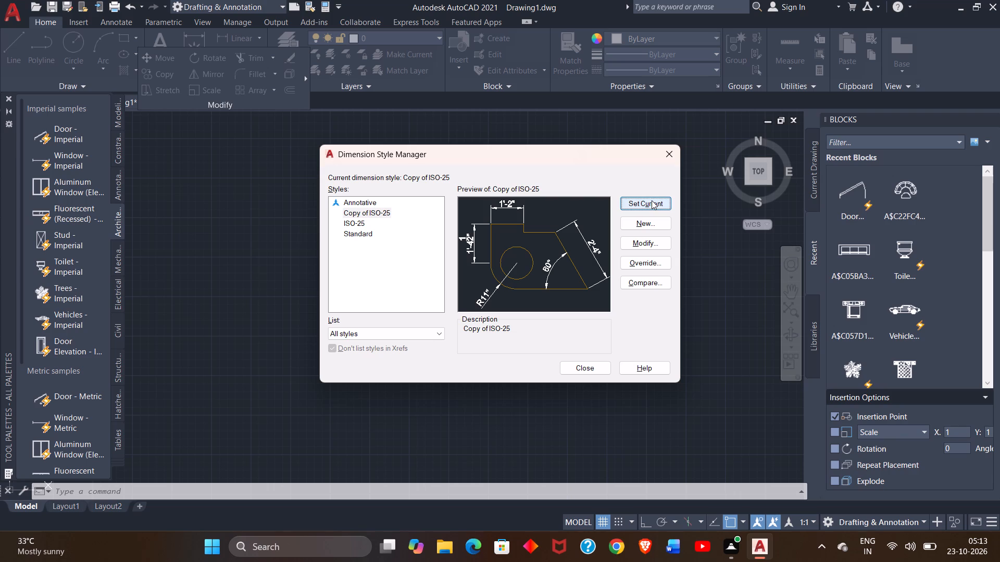
click(580, 369)
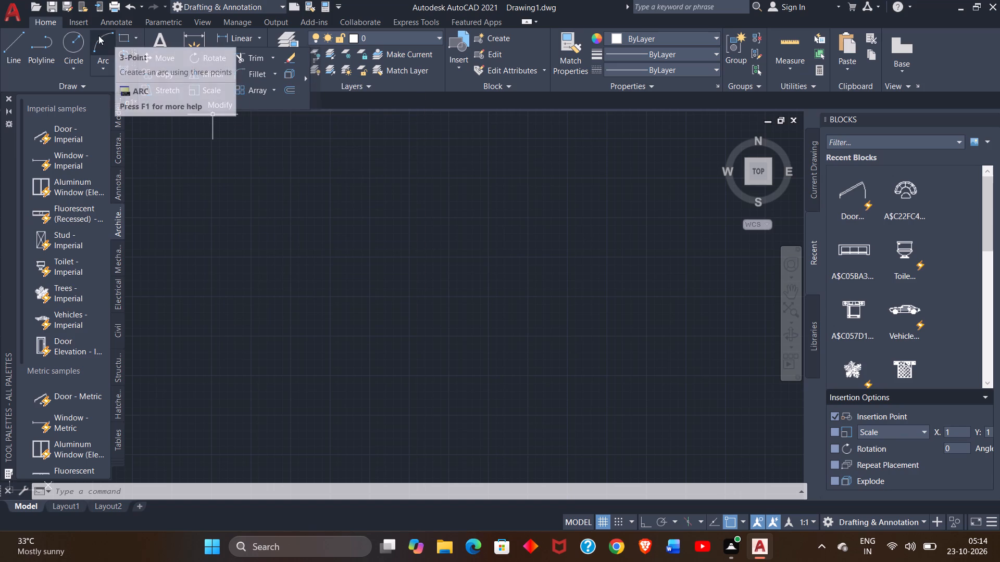
Draw a rectangle by dimensions, 30' long and 30' wide, in the empty drawing area.
click(127, 35)
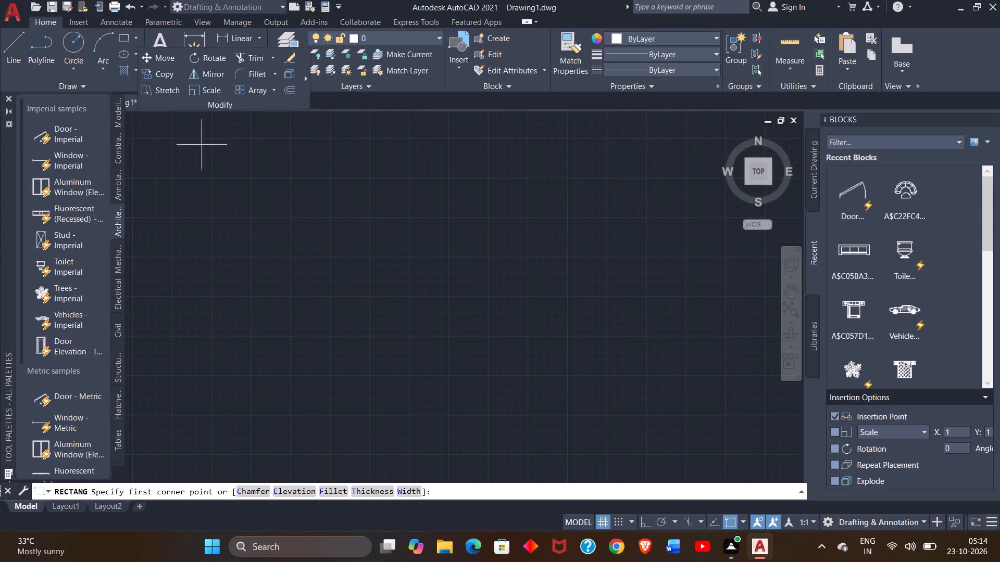
click(239, 163)
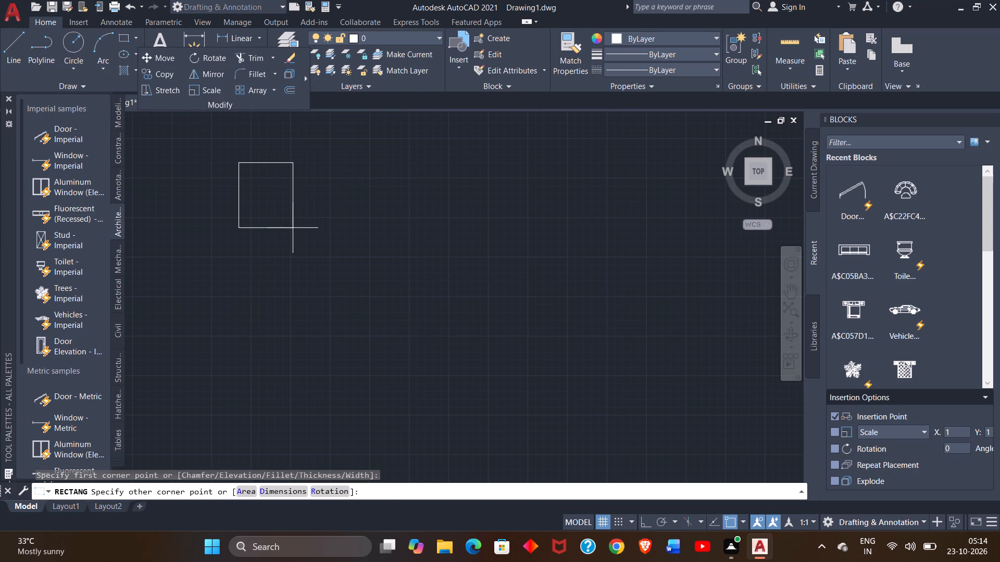
click(291, 495)
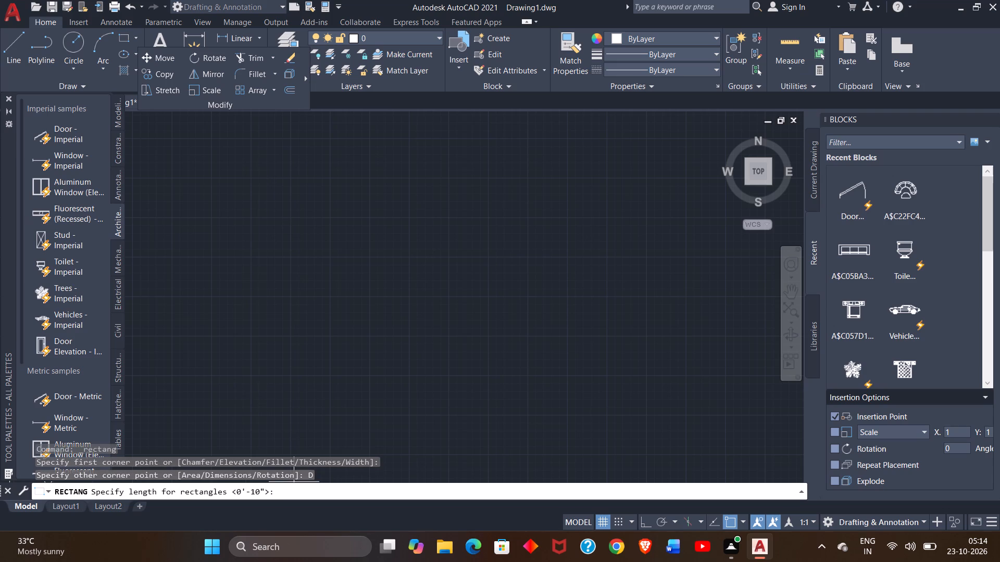
text(30')
key(Return)
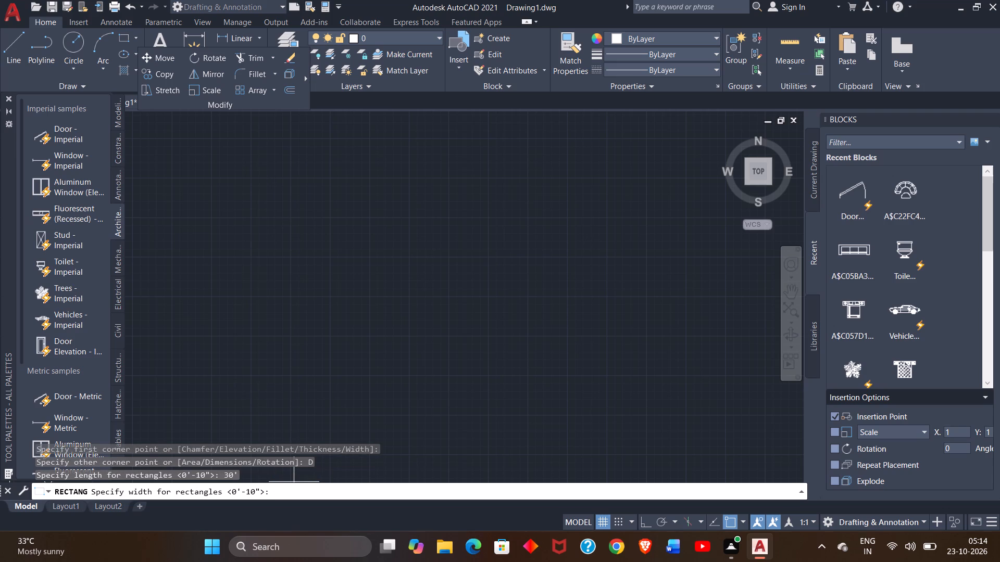
text(30)
key(apostrophe)
key(Return)
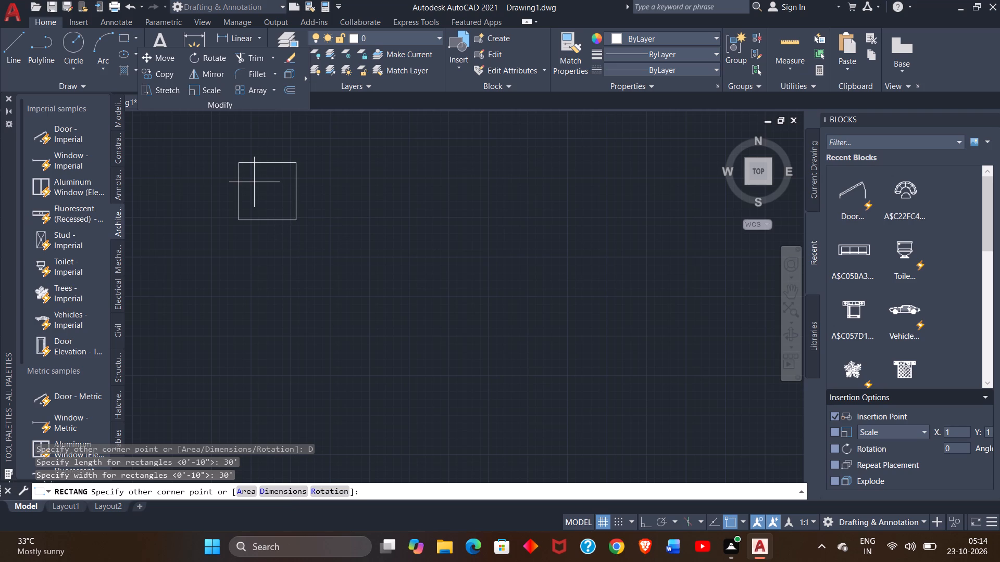
ctrl+scroll(254, 182, up, 2)
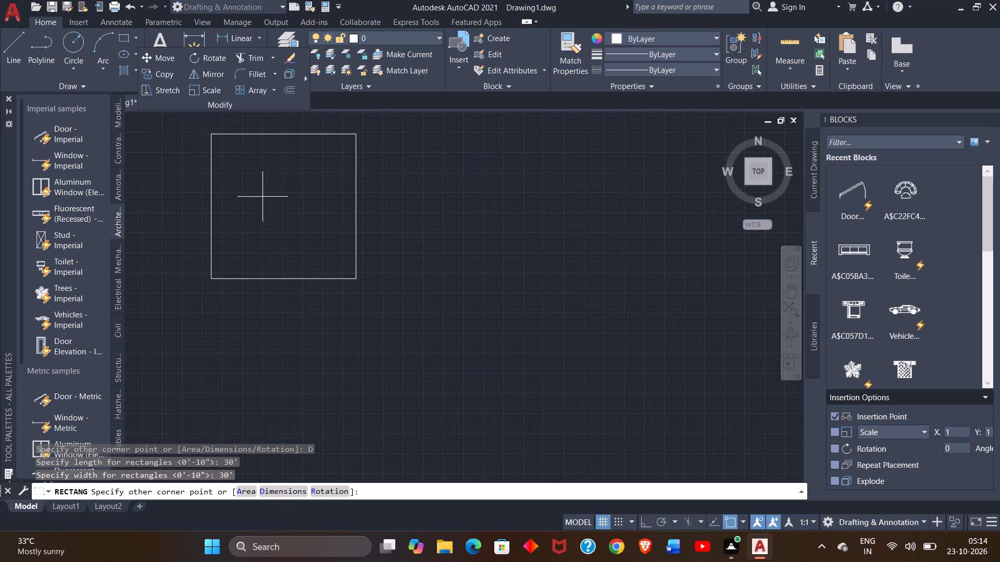
click(796, 293)
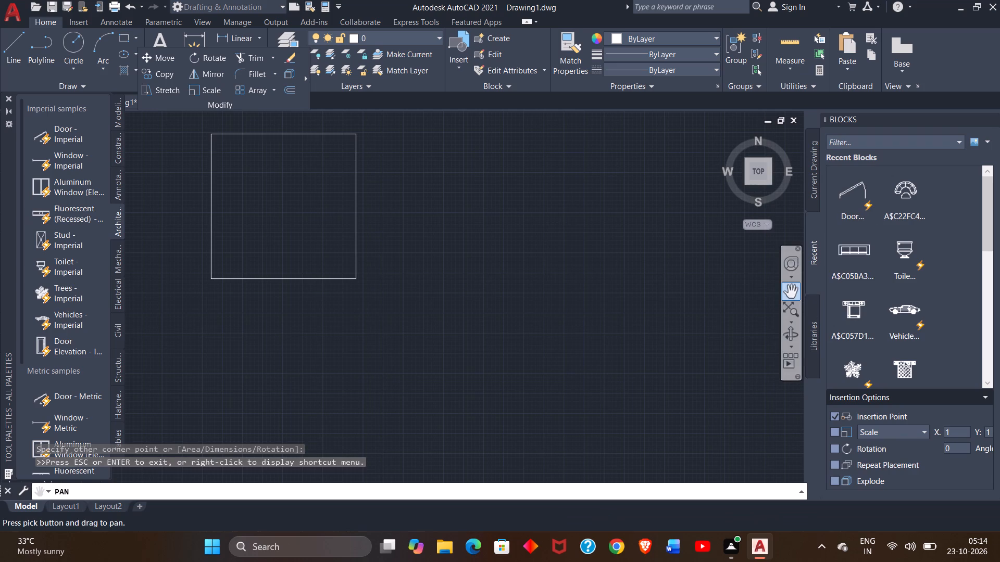
ctrl+scroll(581, 316, down, 1)
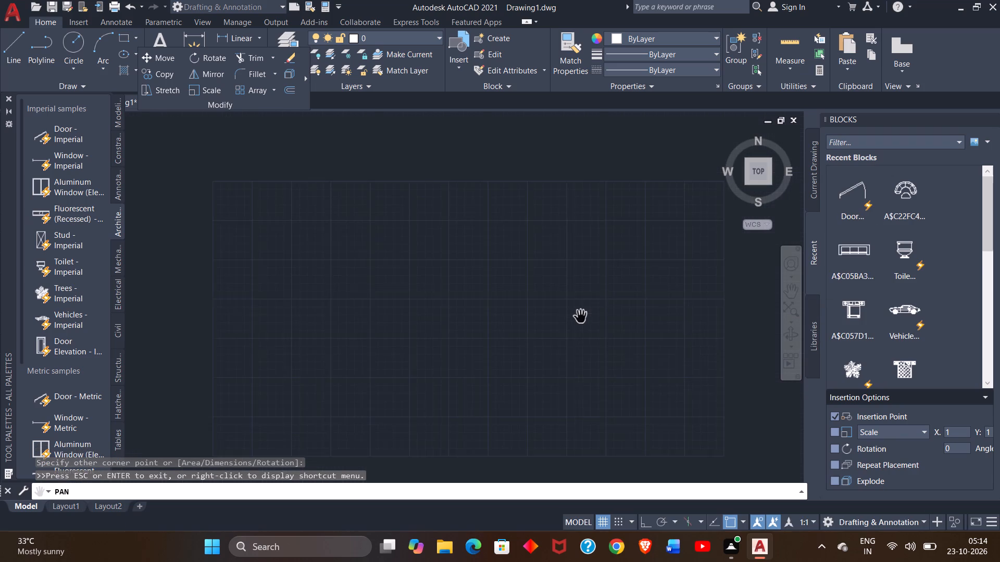
ctrl+scroll(581, 316, down, 2)
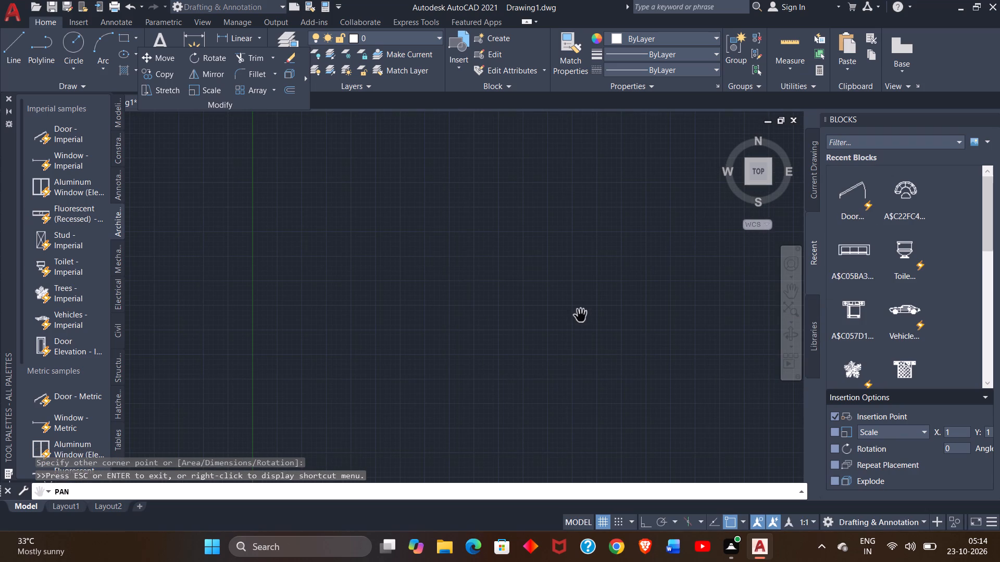
key(ctrl+z)
right_click(511, 286)
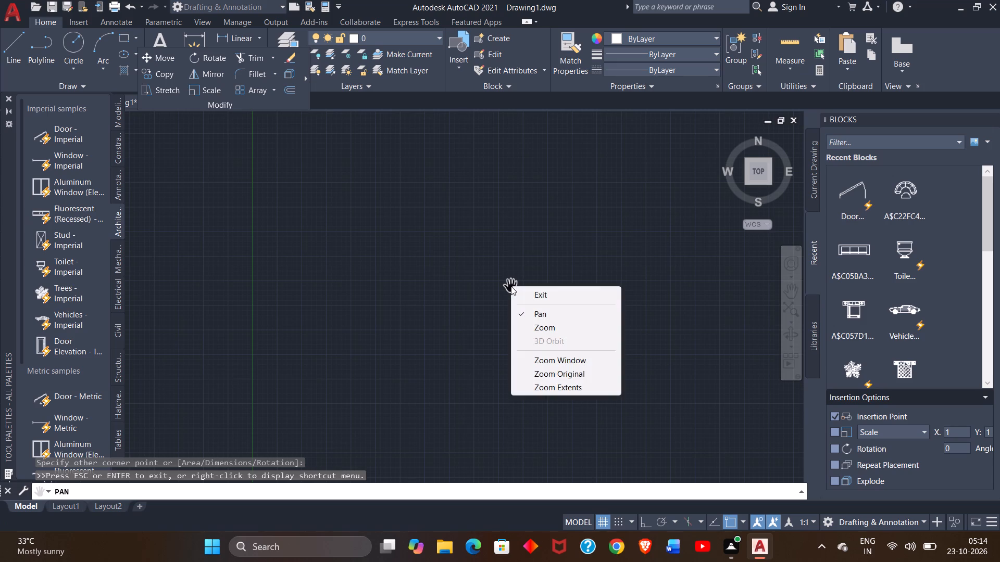
click(521, 294)
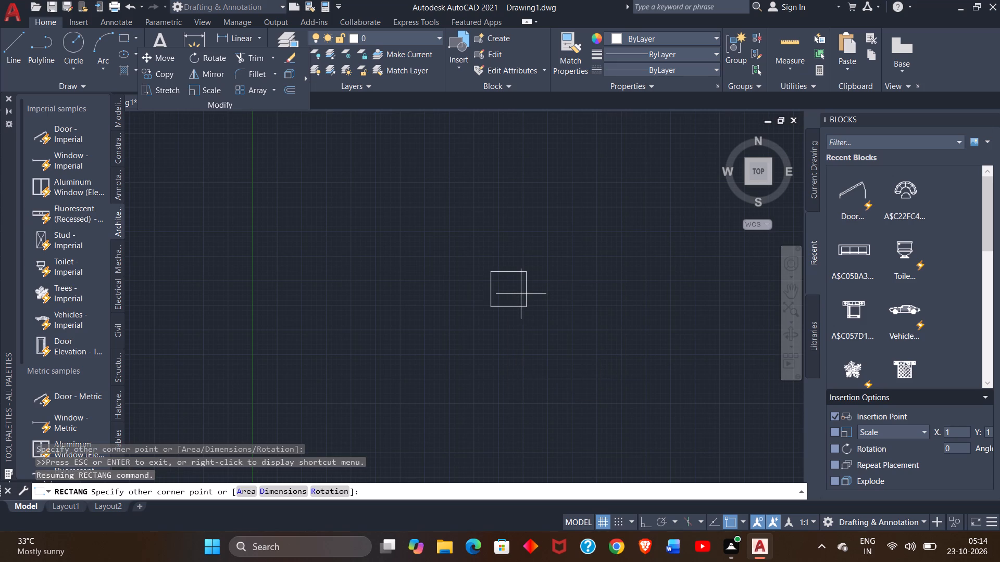
ctrl+scroll(521, 294, up, 3)
double_click(521, 294)
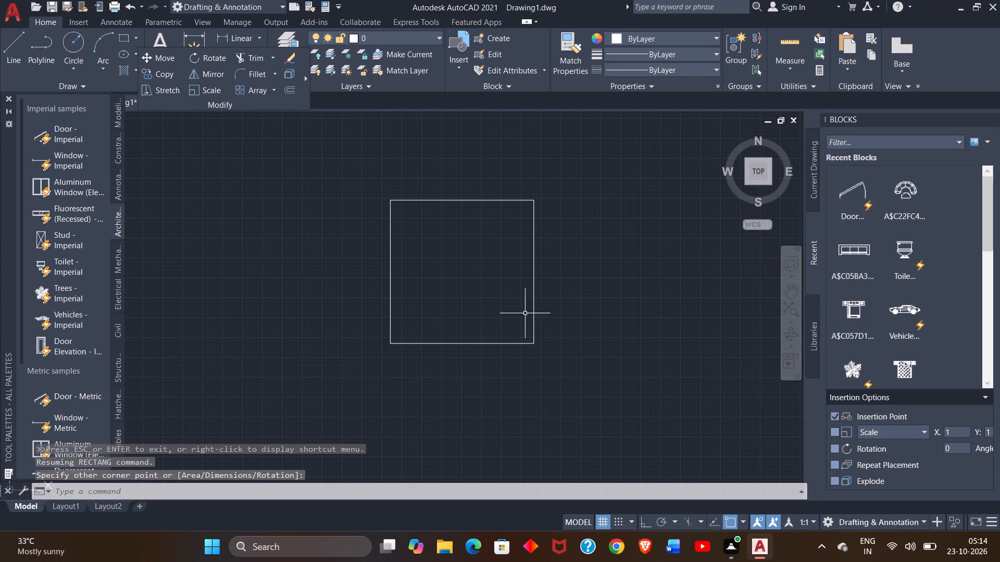
Offset the 30' by 30' rectangle inward by 9" to form the wall thickness.
click(533, 289)
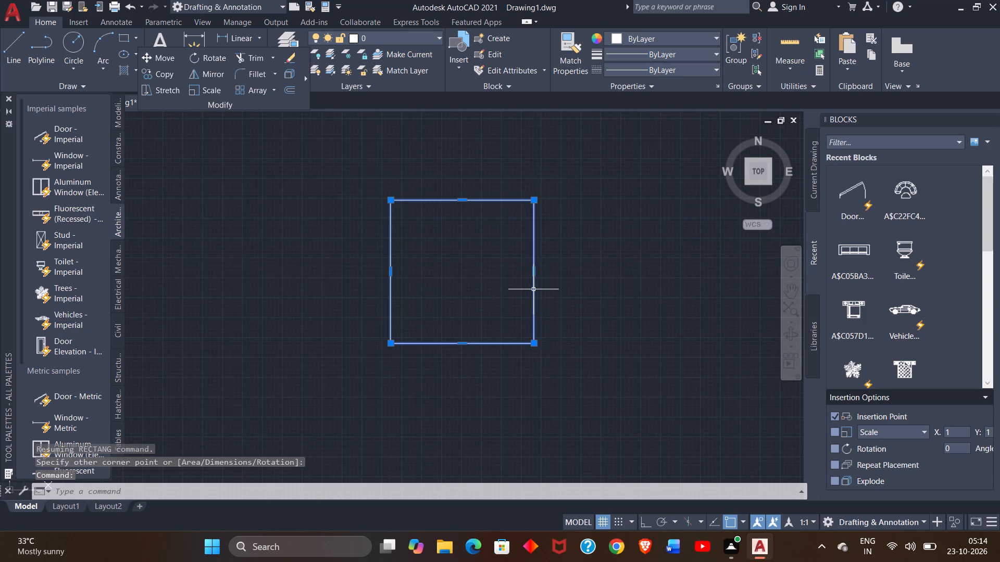
key(o)
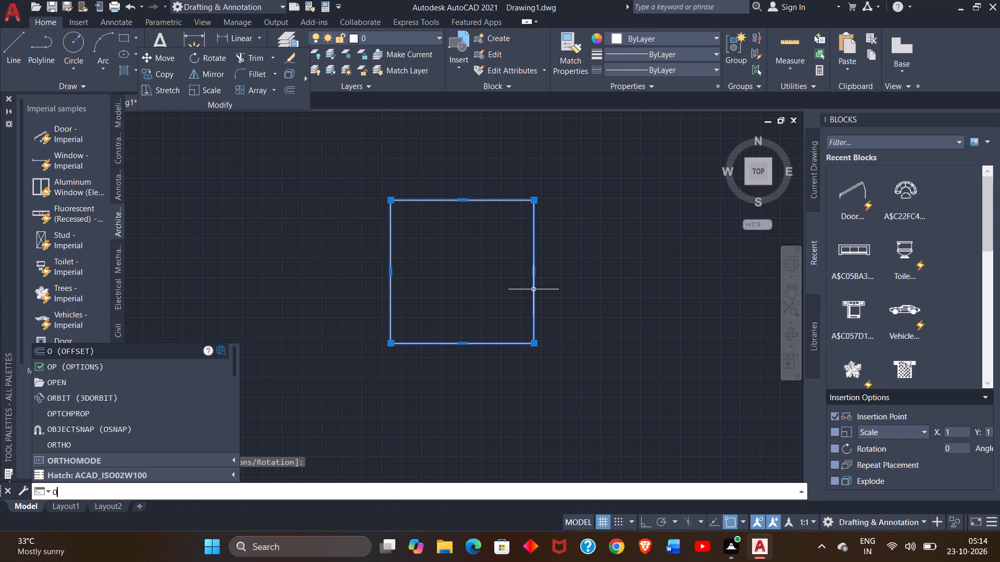
text(fff)
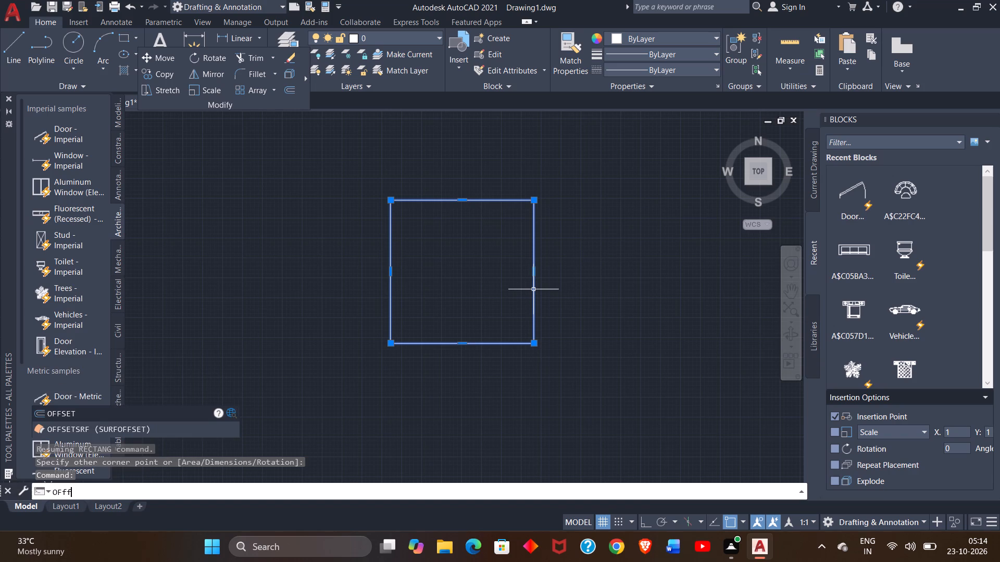
key(BackSpace)
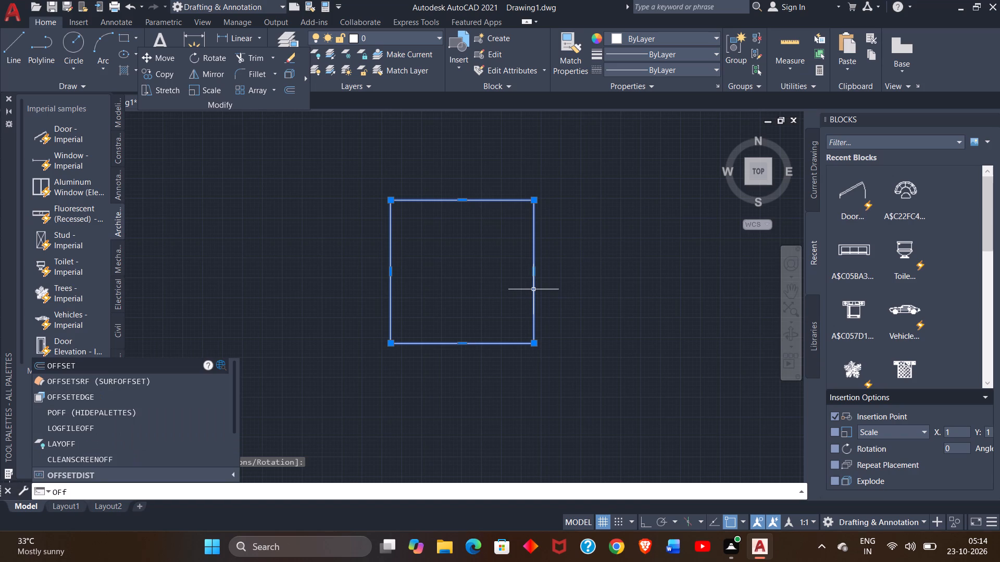
key(Return)
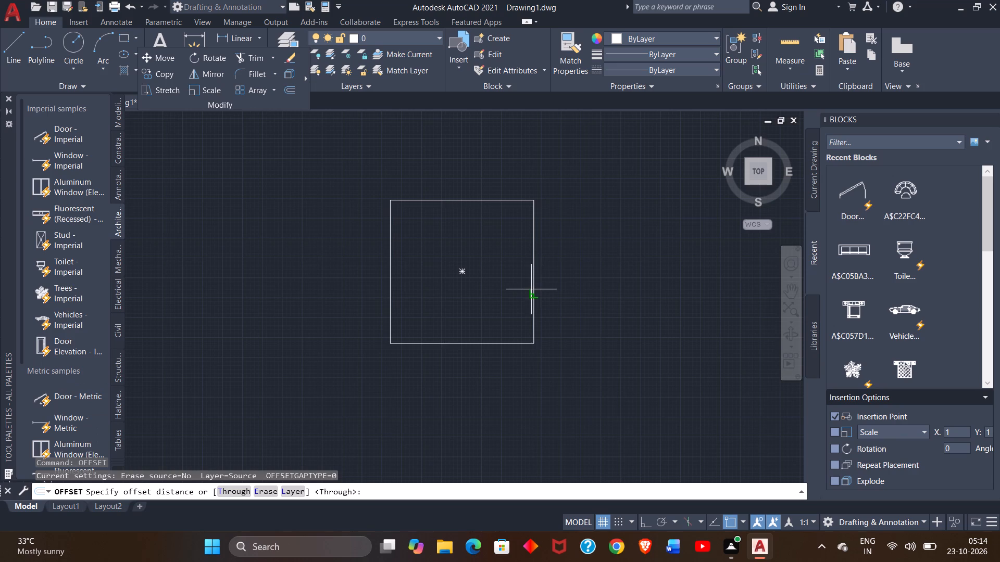
key(9)
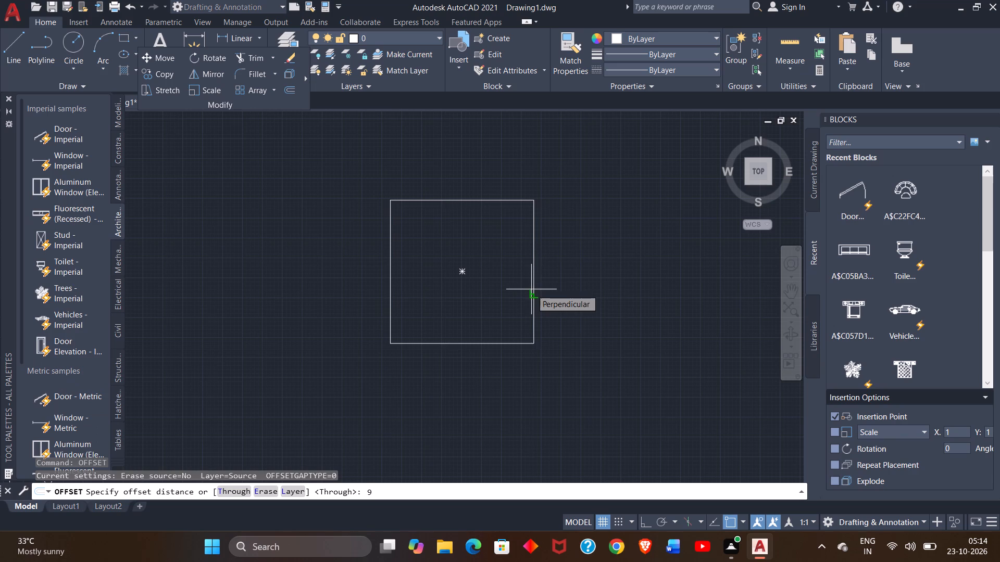
key(shift+quotedbl)
key(Return)
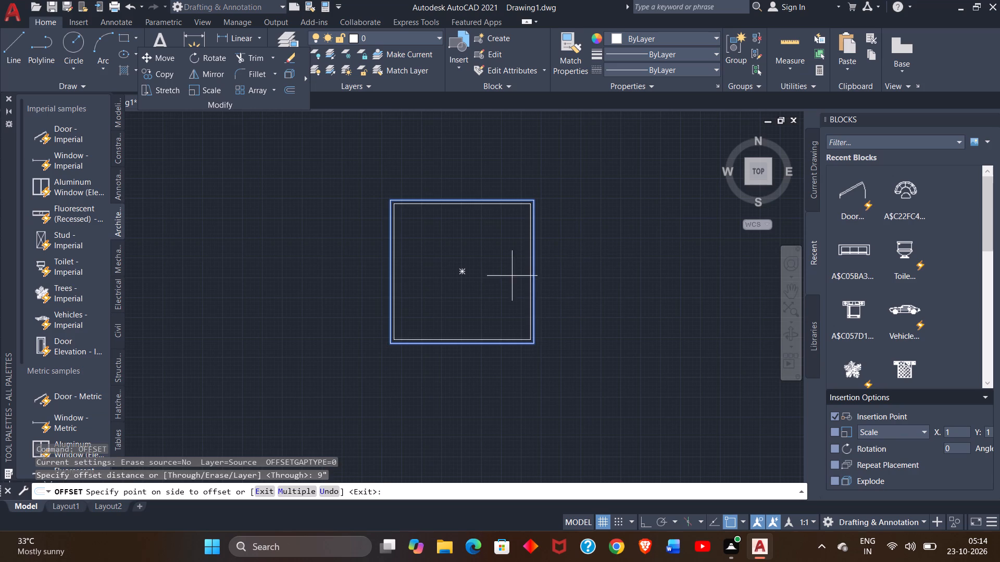
click(507, 277)
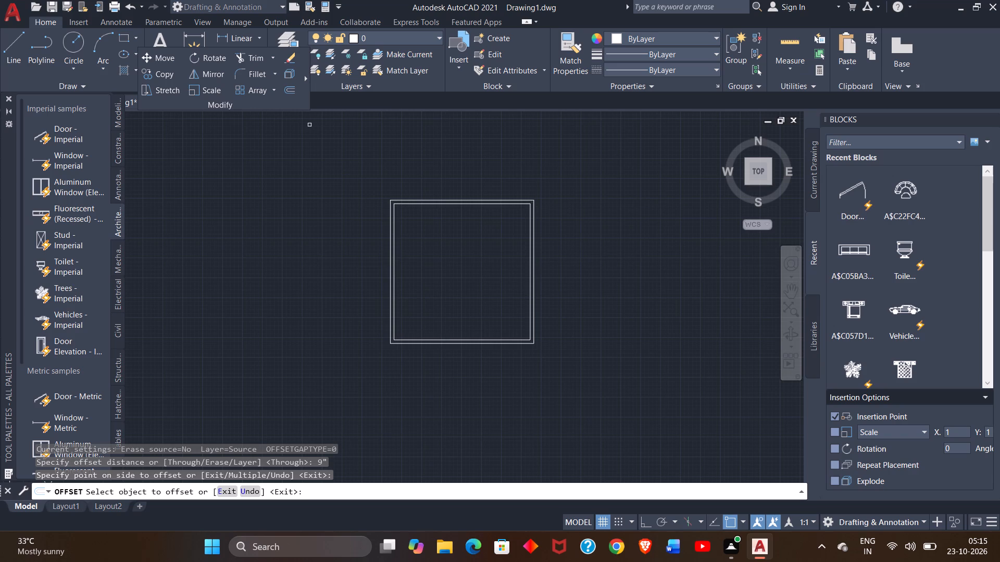
Add a linear dimension across the outer rectangle's top edge, corner to corner, placed just above it.
click(191, 43)
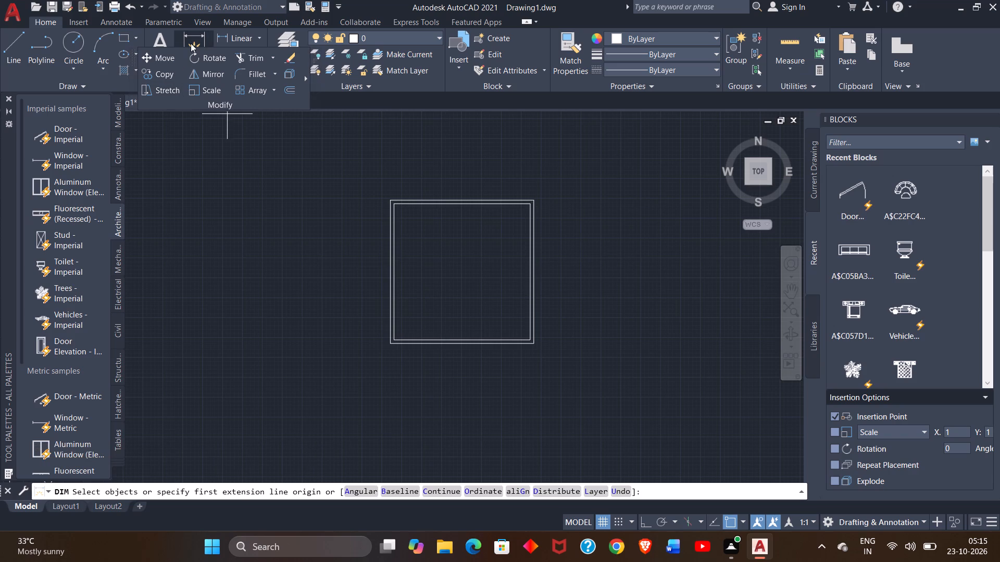
click(393, 199)
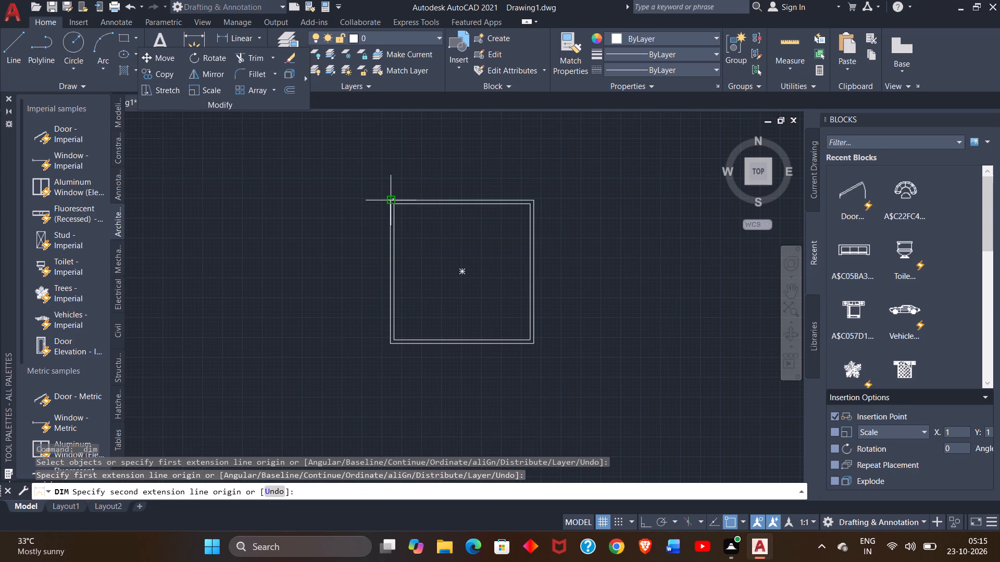
drag(533, 199, 530, 189)
click(530, 189)
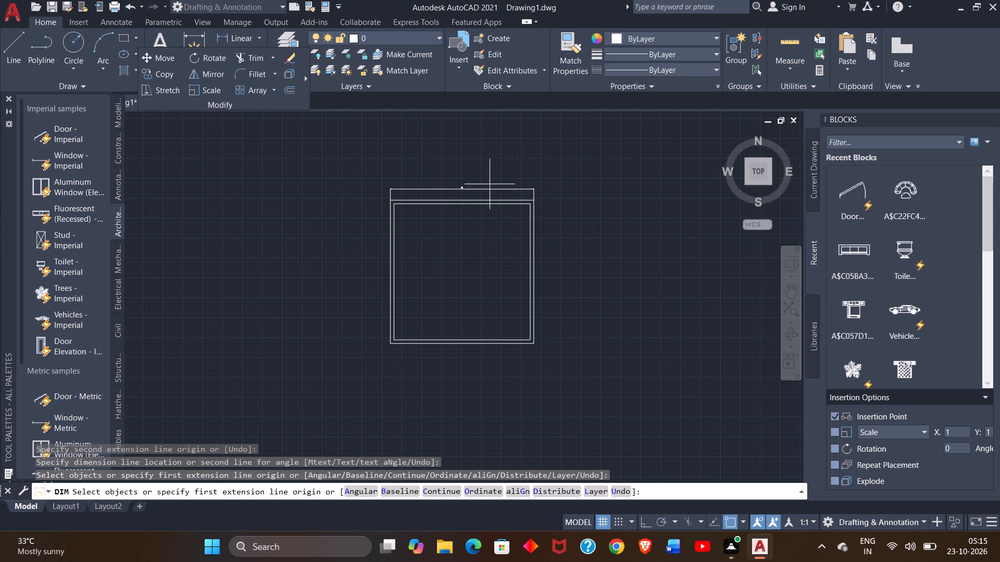
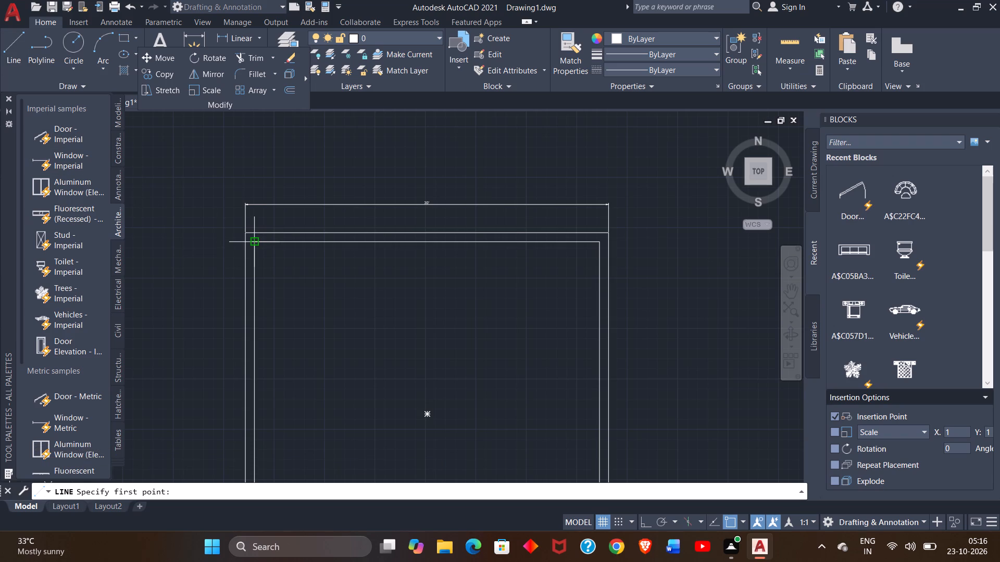
Start a line from the inner rectangle's upper-left corner and constrain it with Ortho mode on.
click(254, 241)
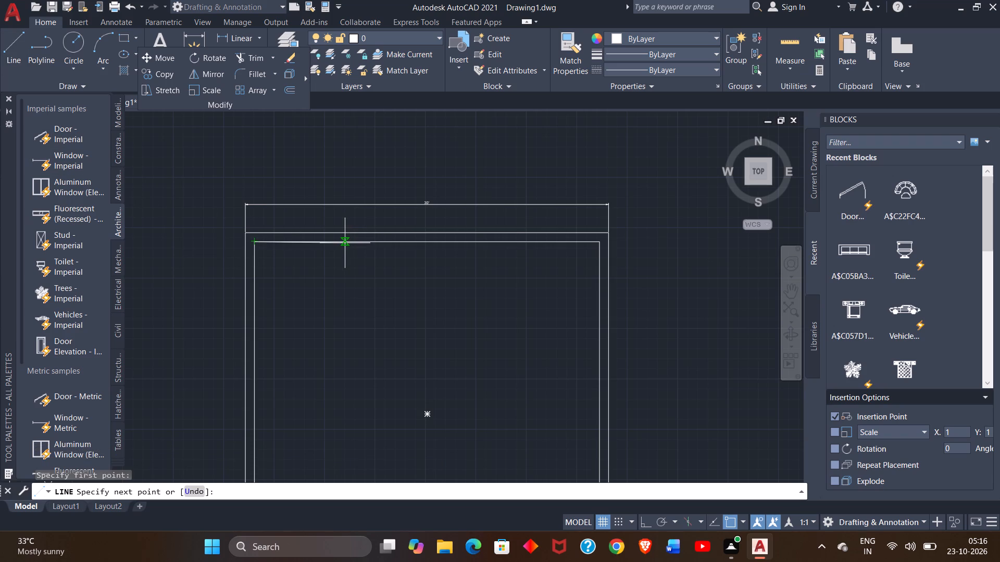
click(643, 521)
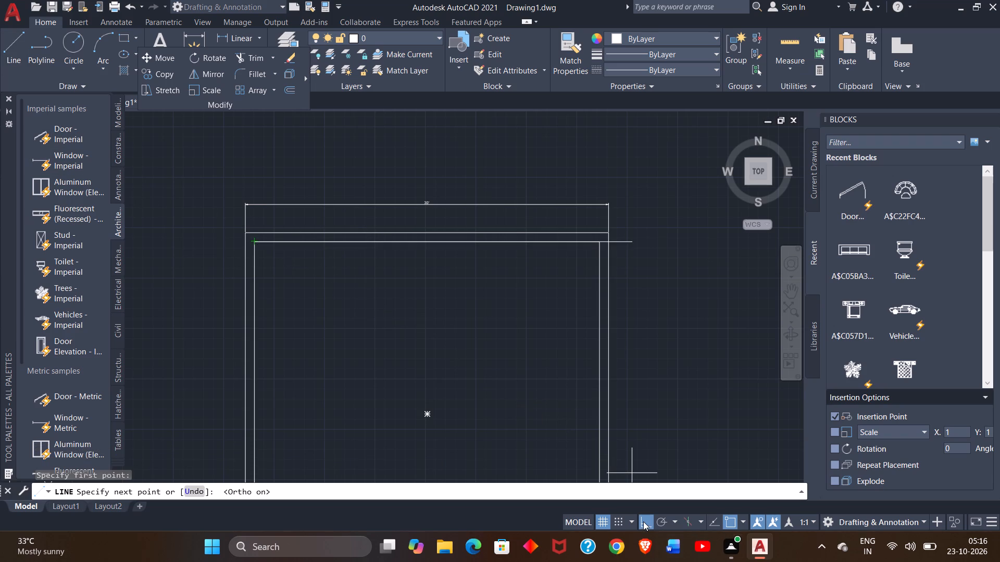
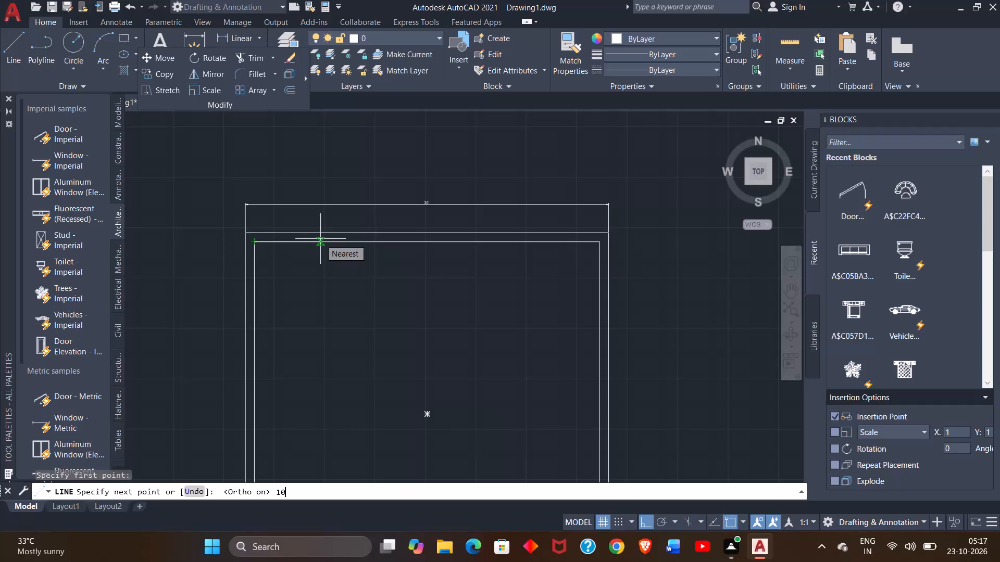
Draw a partition from the inner top wall: 10' along it, 15' down, 6" right, and back up perpendicular to the wall.
key(Return)
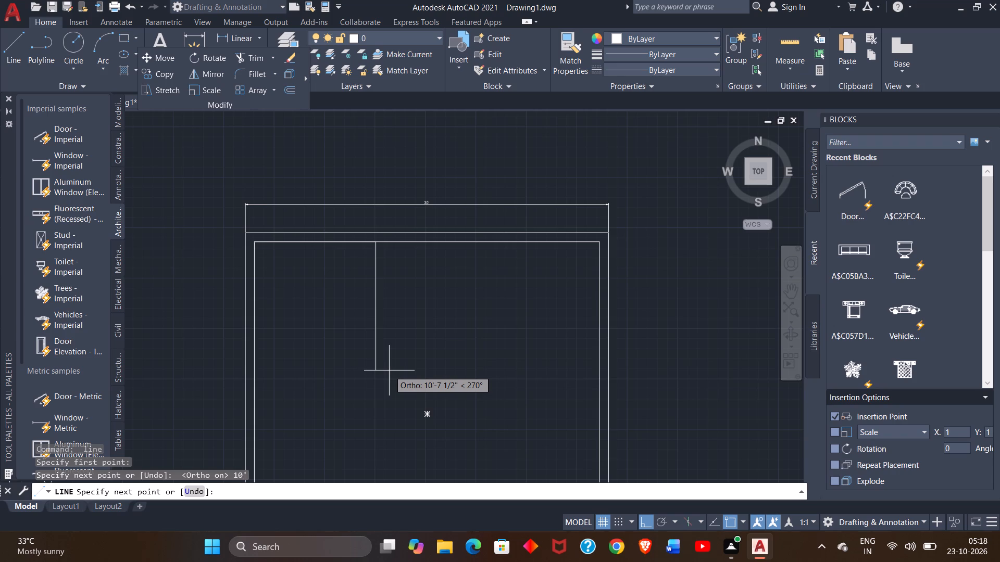
text(15')
key(Return)
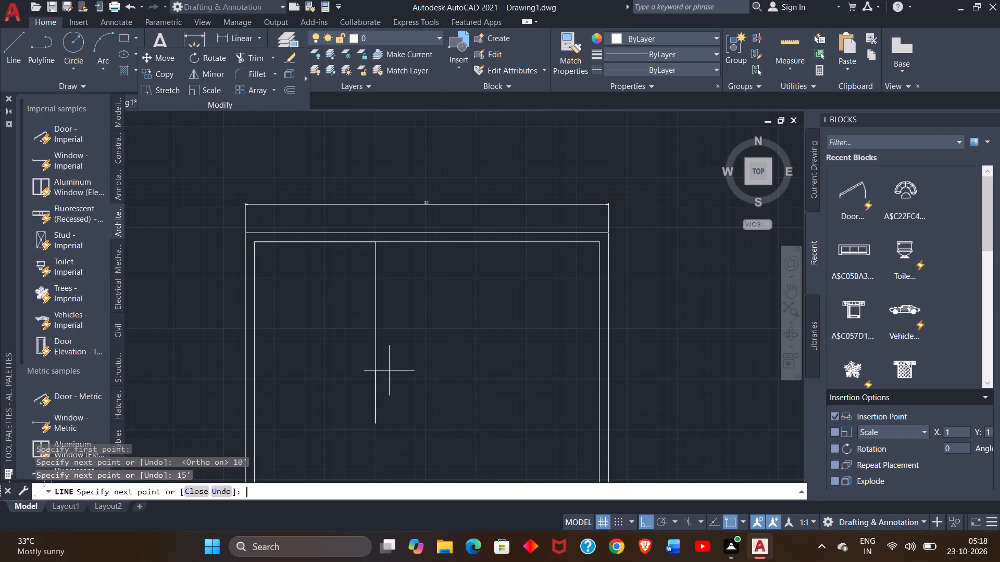
ctrl+scroll(442, 412, down, 1)
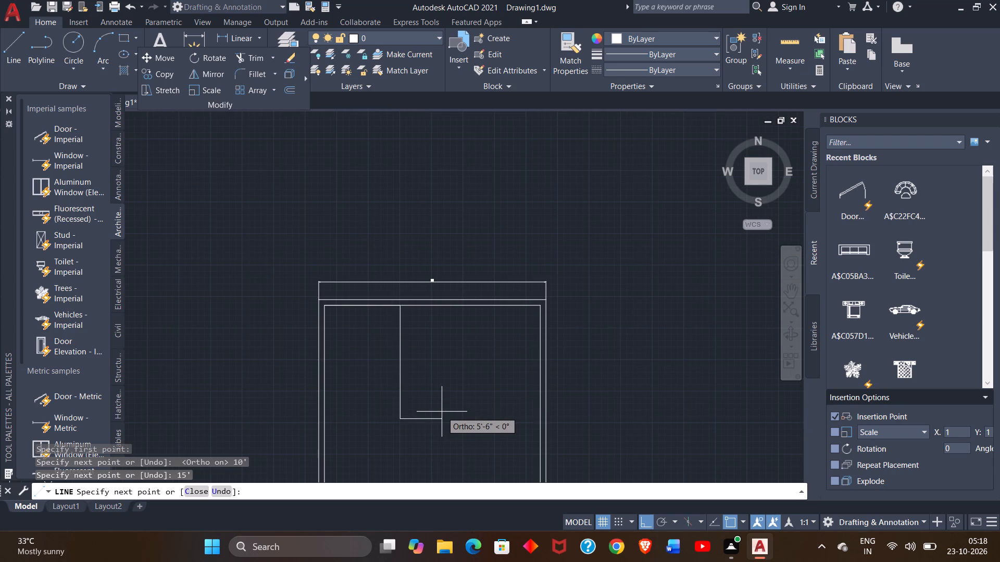
ctrl+scroll(440, 411, up, 2)
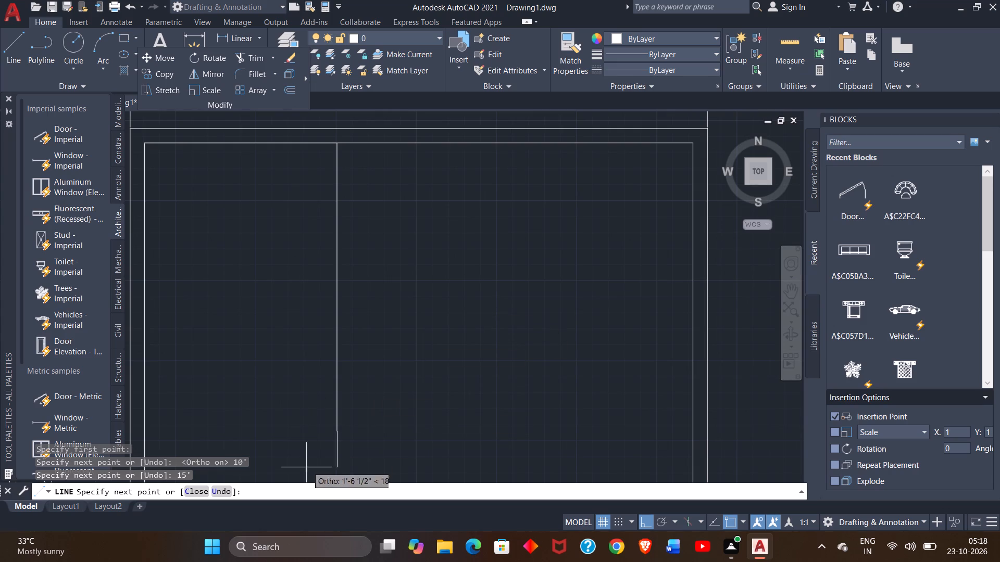
key(6)
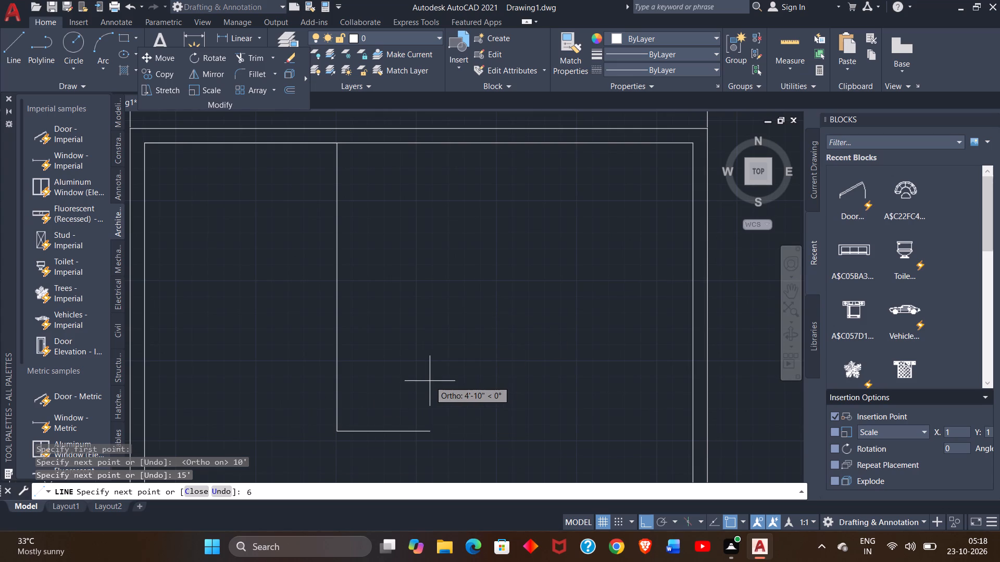
key(shift+quotedbl)
key(Return)
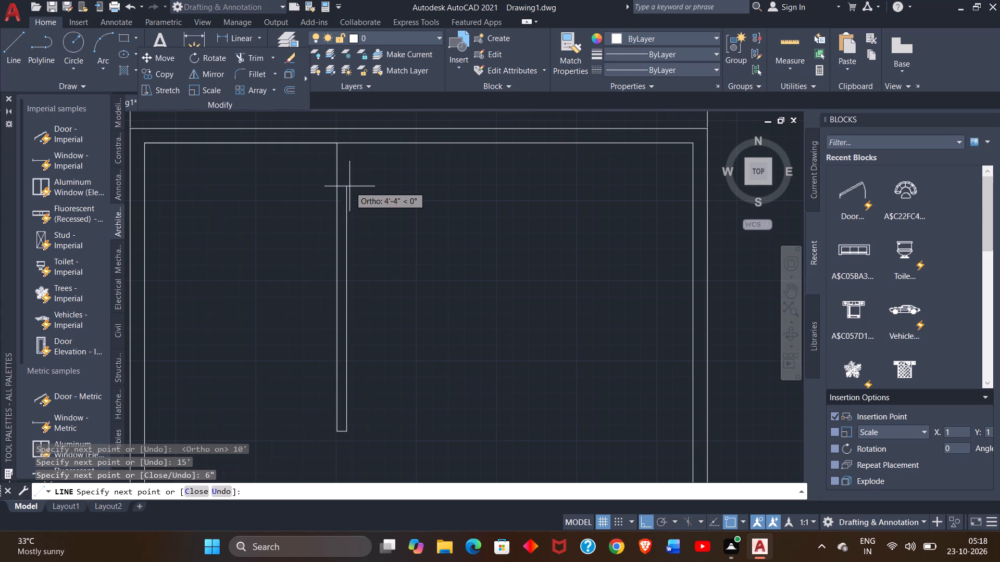
click(347, 142)
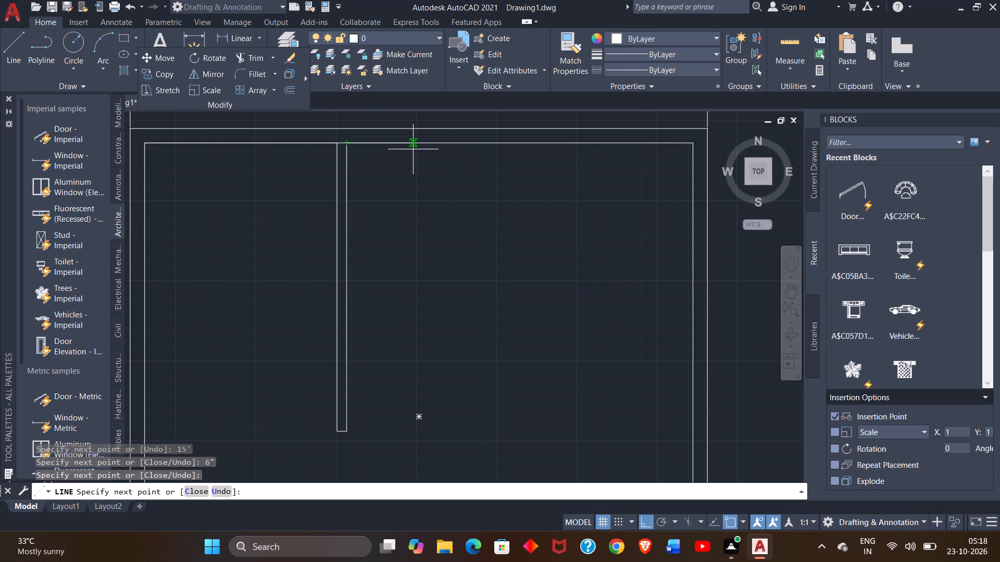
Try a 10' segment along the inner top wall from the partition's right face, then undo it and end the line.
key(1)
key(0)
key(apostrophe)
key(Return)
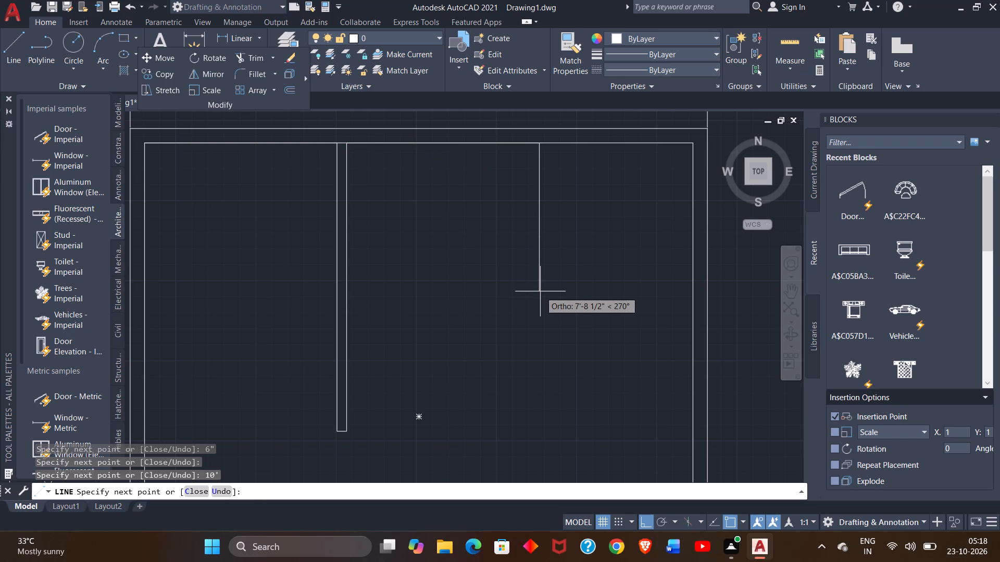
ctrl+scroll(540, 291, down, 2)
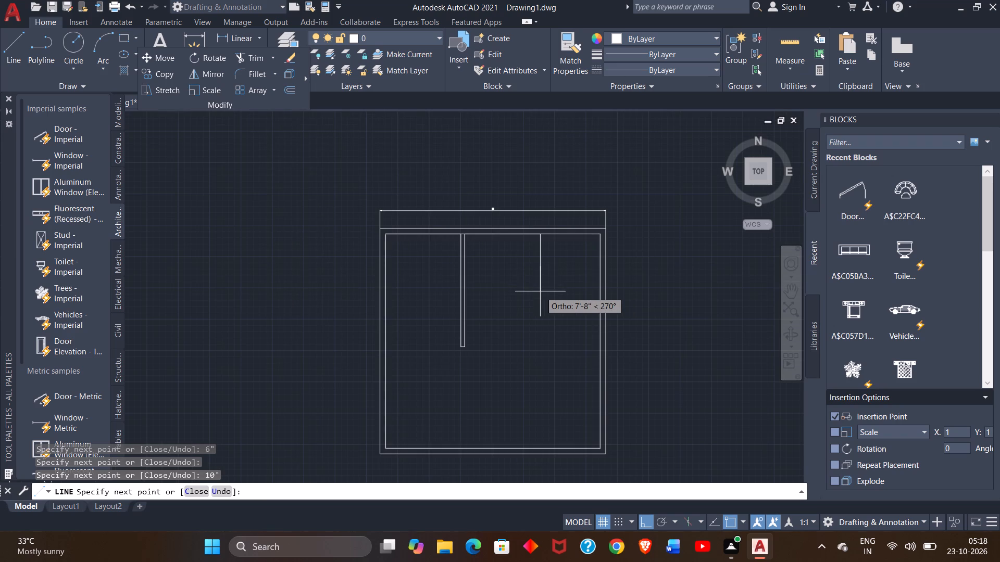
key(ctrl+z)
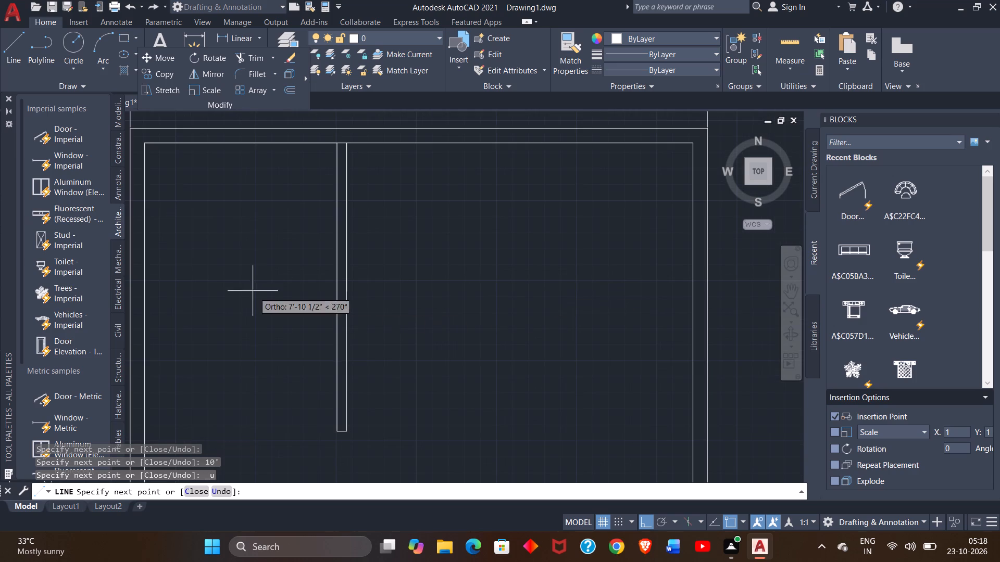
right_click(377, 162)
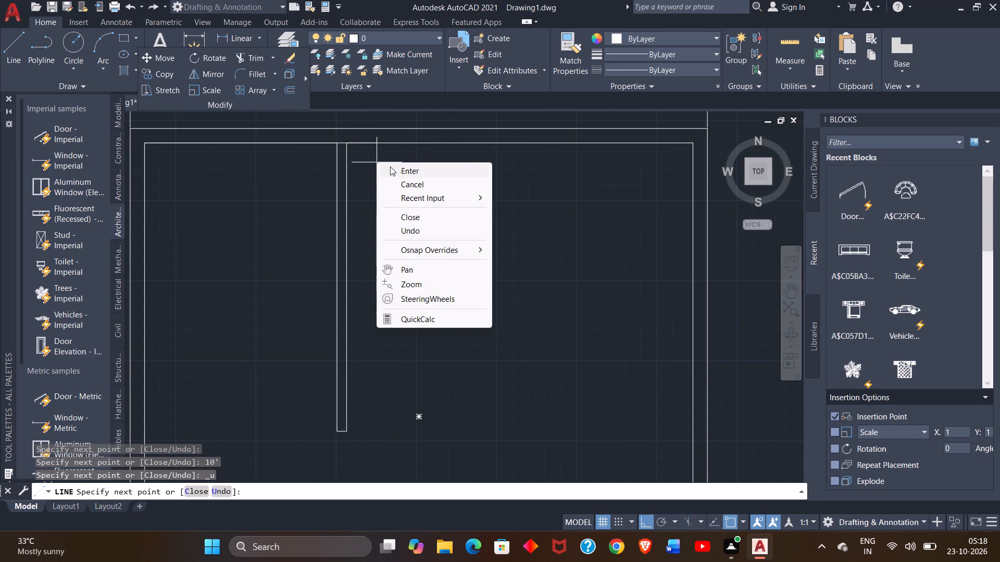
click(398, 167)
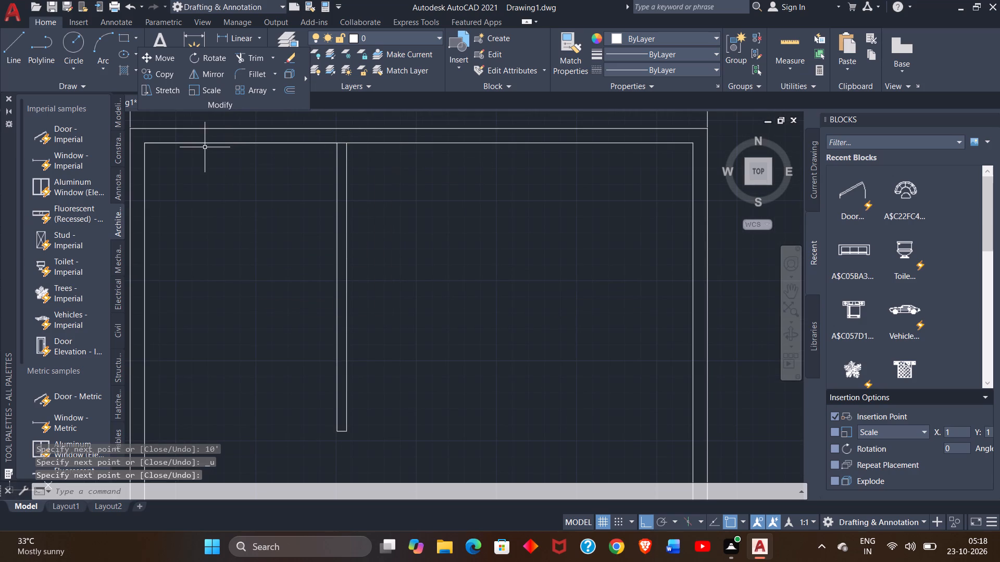
Draw a second partition: 8' right from the first one's top right corner, down level with its end, 6" left, back up to the wall.
click(4, 65)
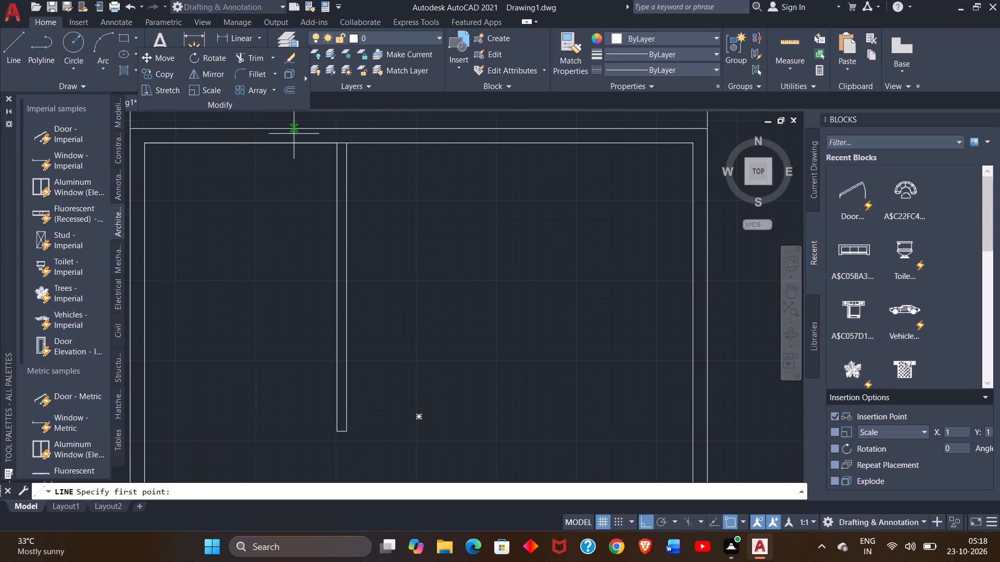
click(346, 144)
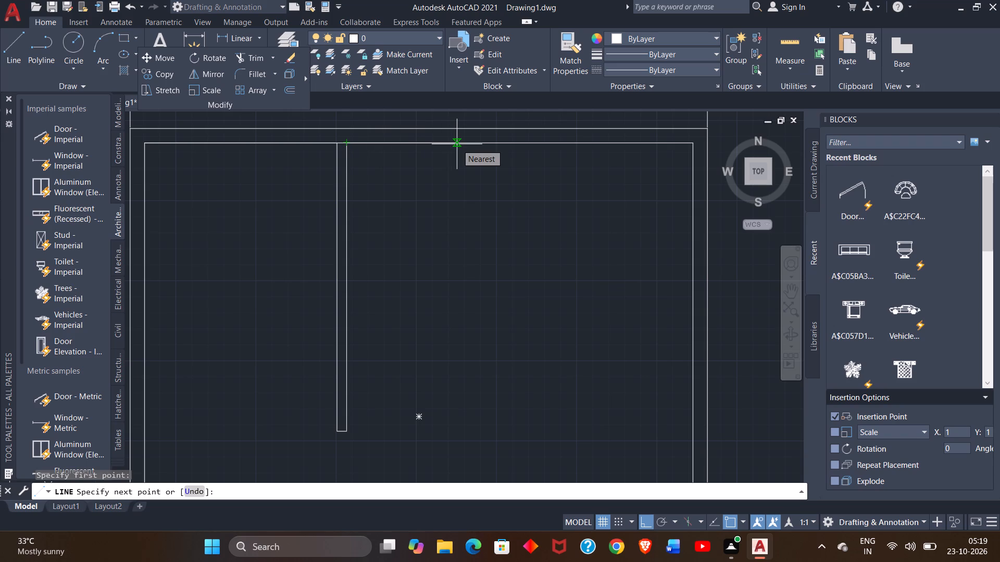
text(8')
key(Return)
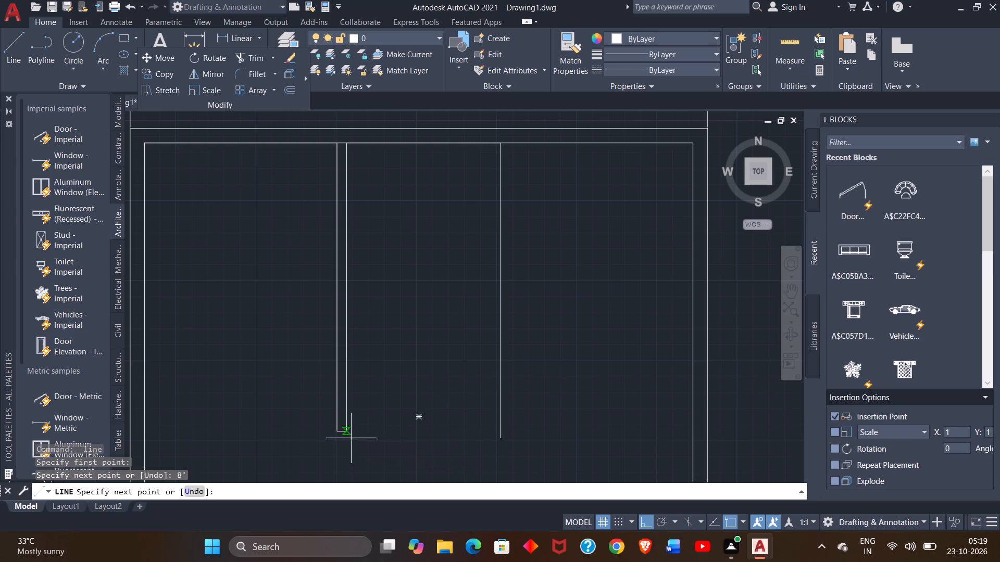
click(502, 431)
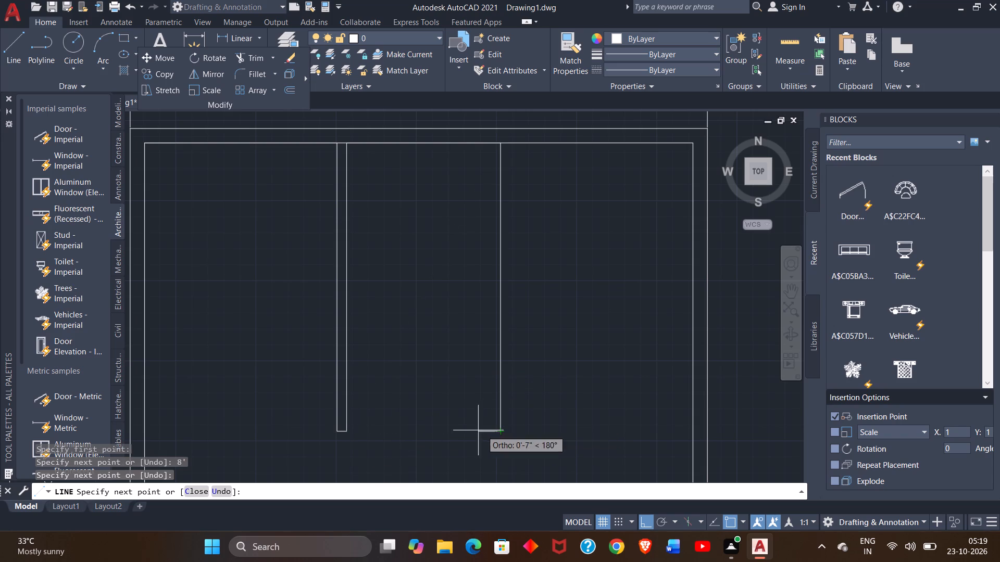
key(6)
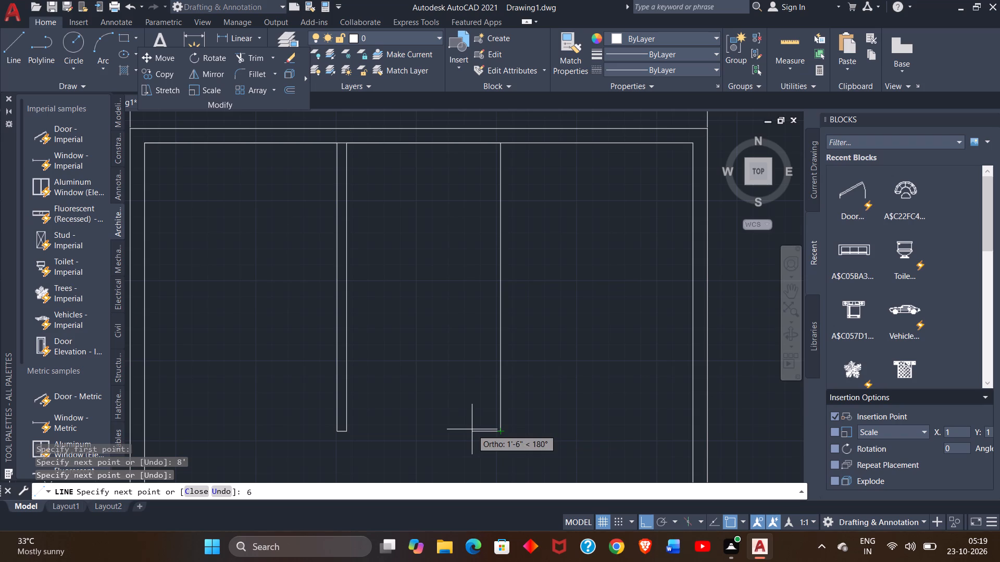
key(shift+quotedbl)
key(Return)
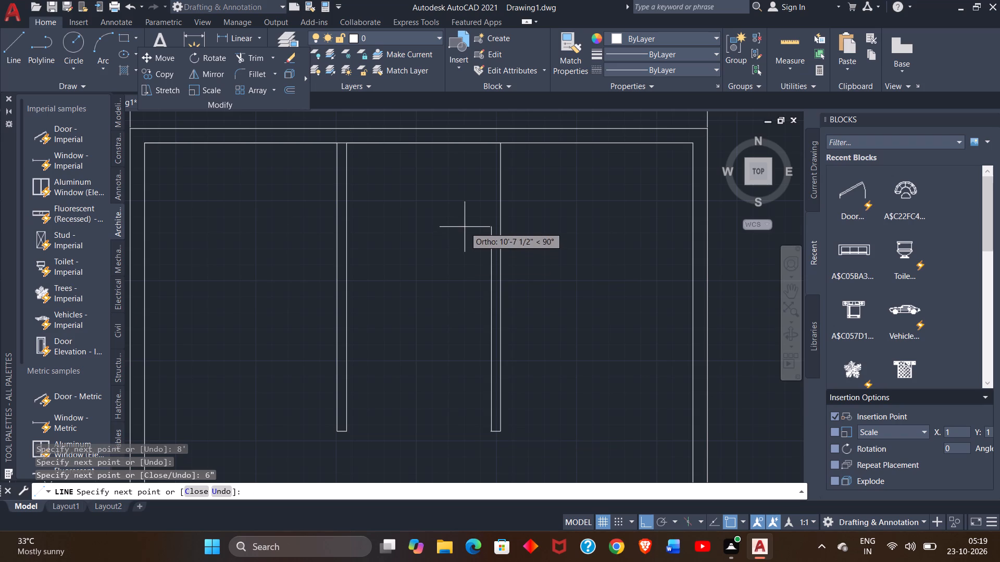
click(493, 144)
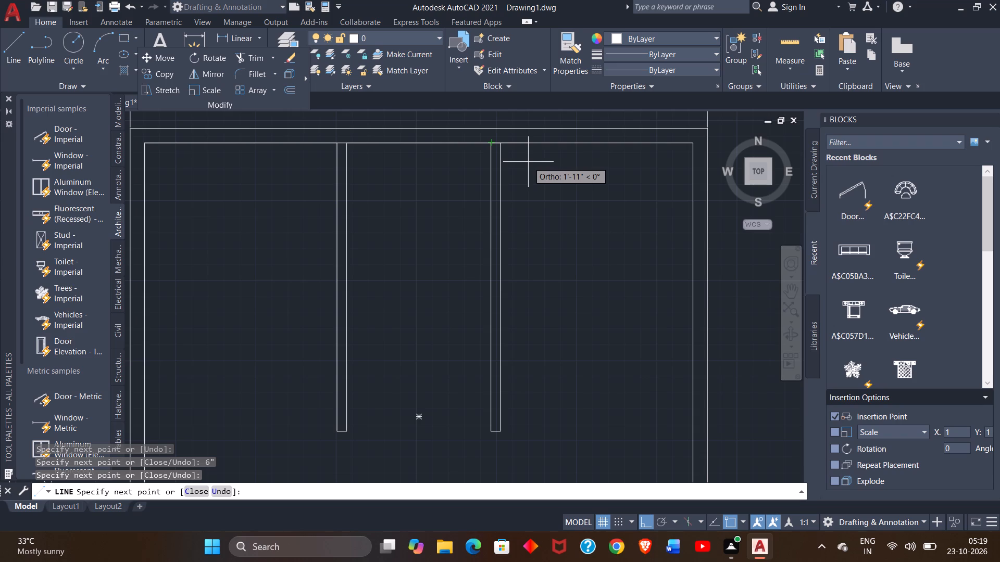
right_click(528, 162)
click(539, 169)
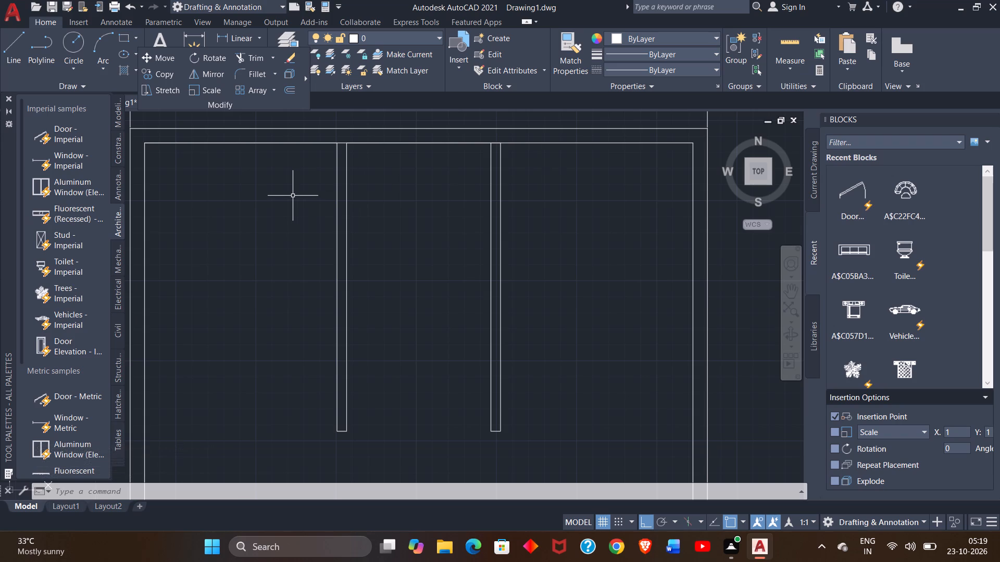
Draw a 6" thick cross wall between the two partitions, starting 4' below the inner top wall.
click(2, 68)
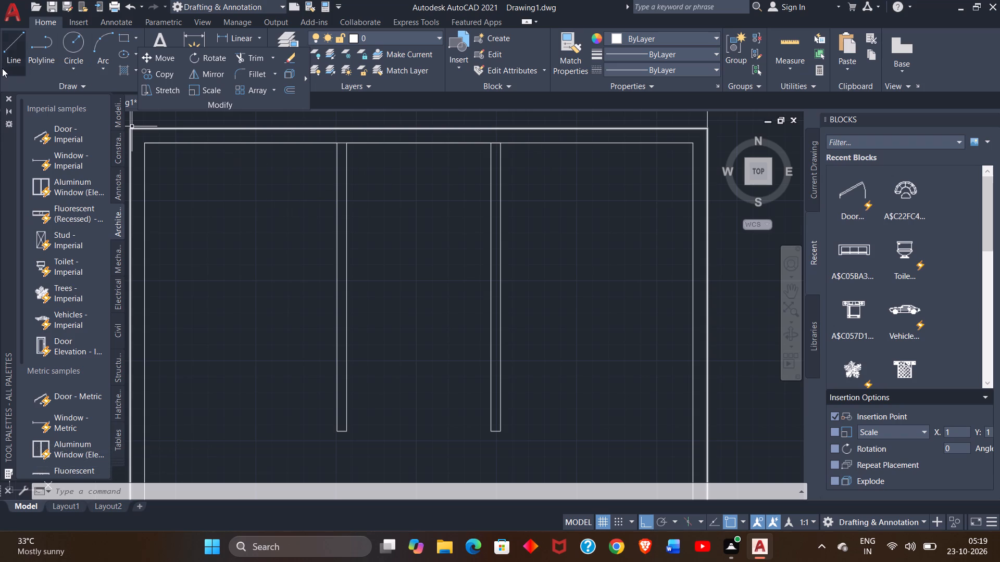
click(346, 145)
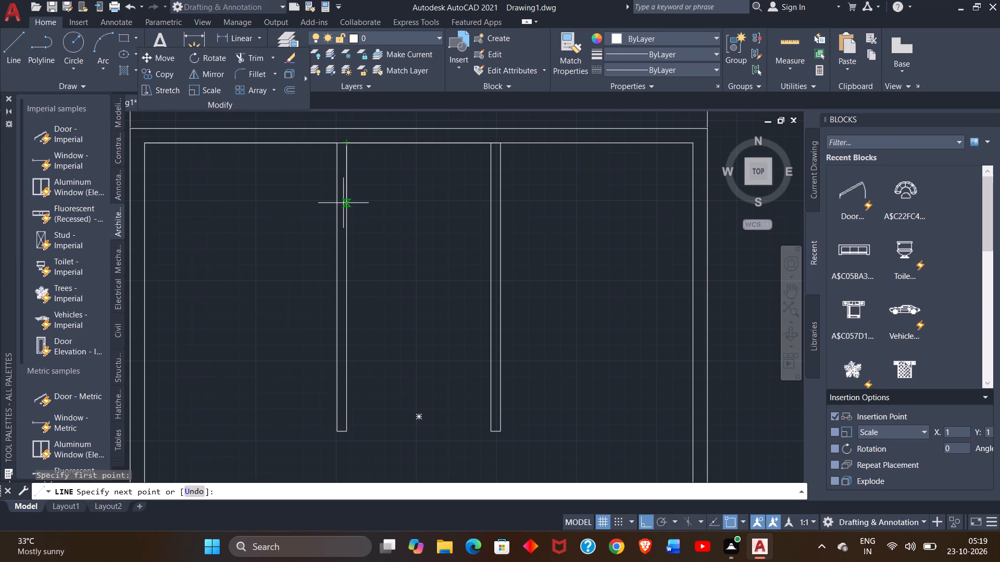
text(4')
key(Return)
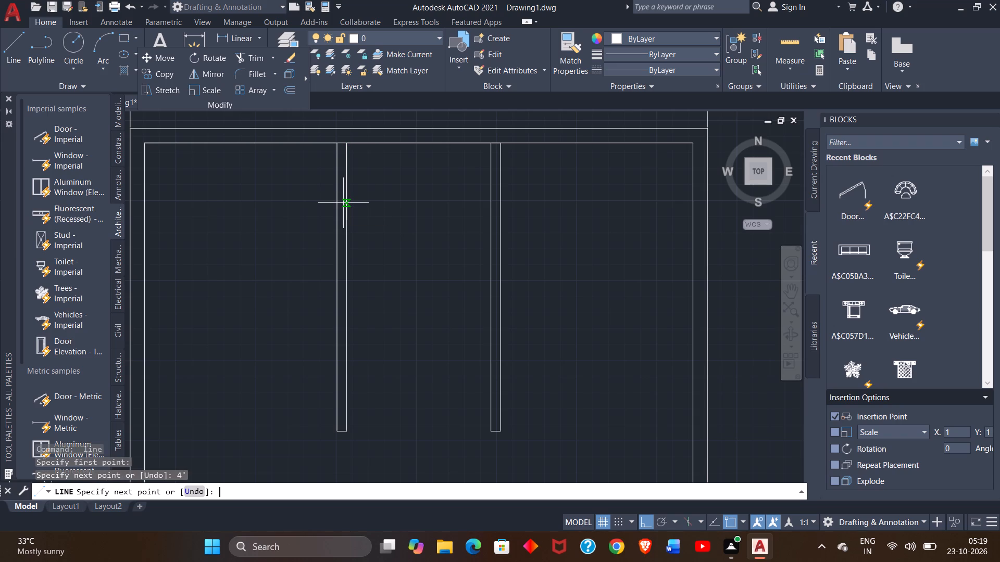
click(493, 219)
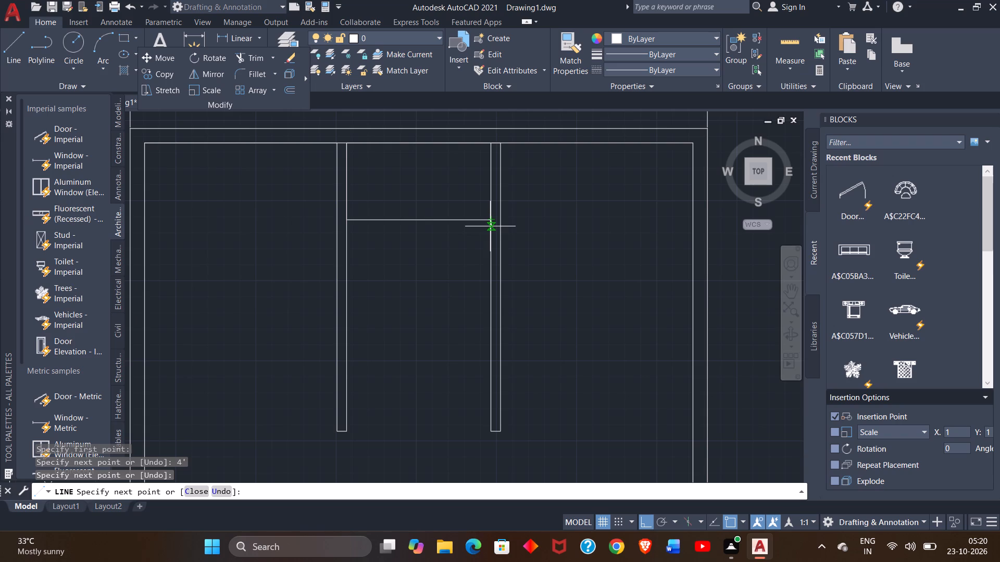
key(6)
key(shift+quotedbl)
key(Return)
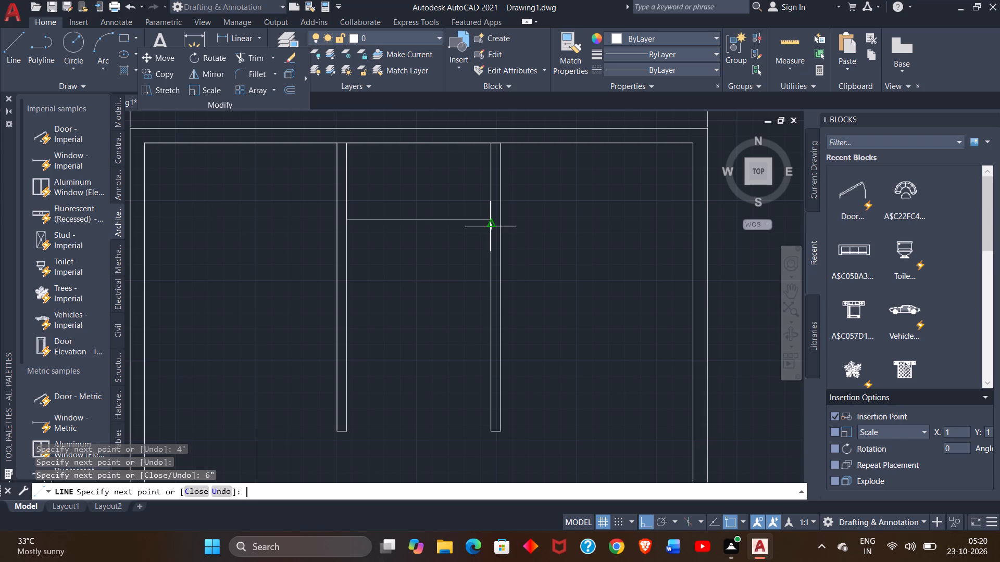
ctrl+scroll(356, 253, up, 3)
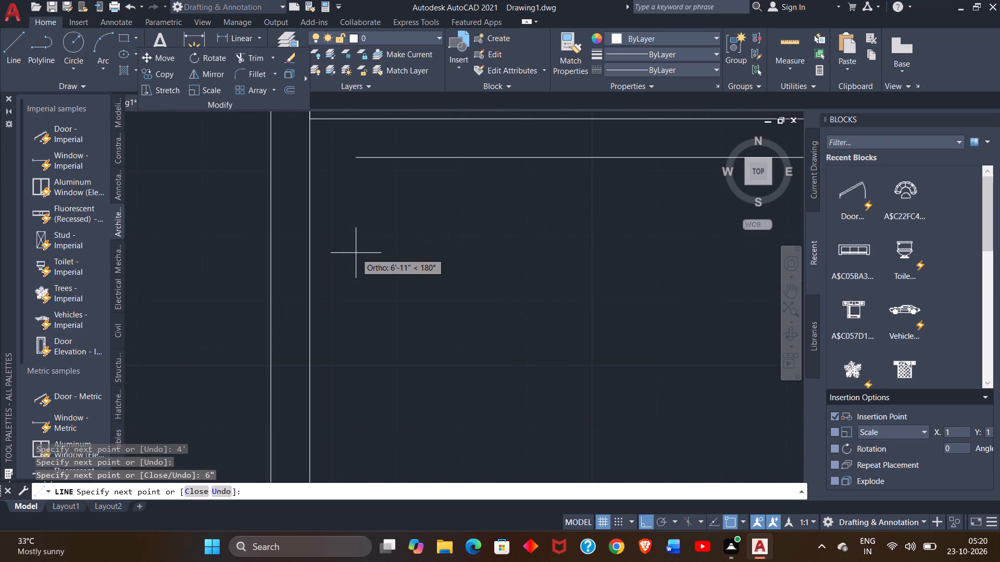
click(308, 160)
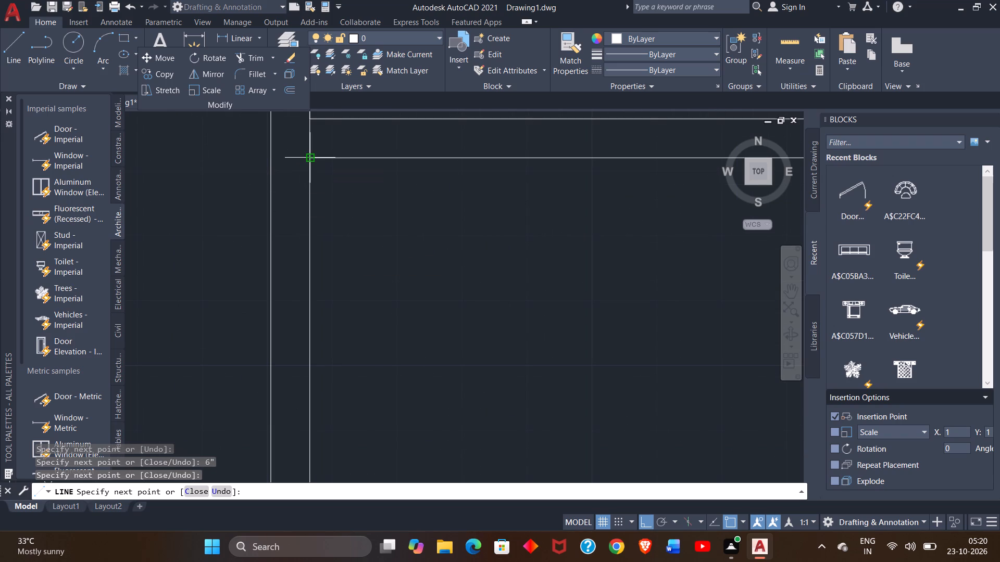
click(305, 203)
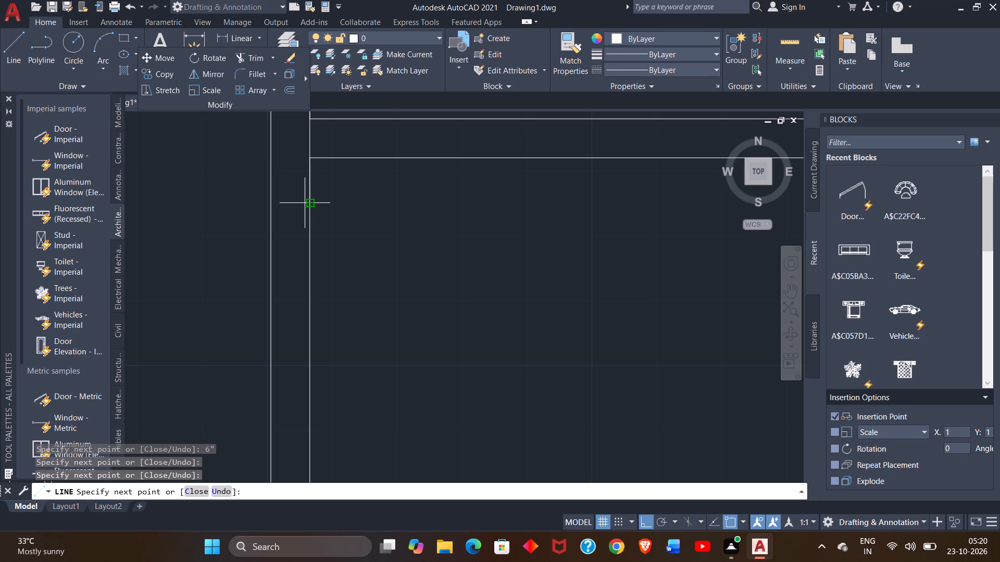
right_click(305, 203)
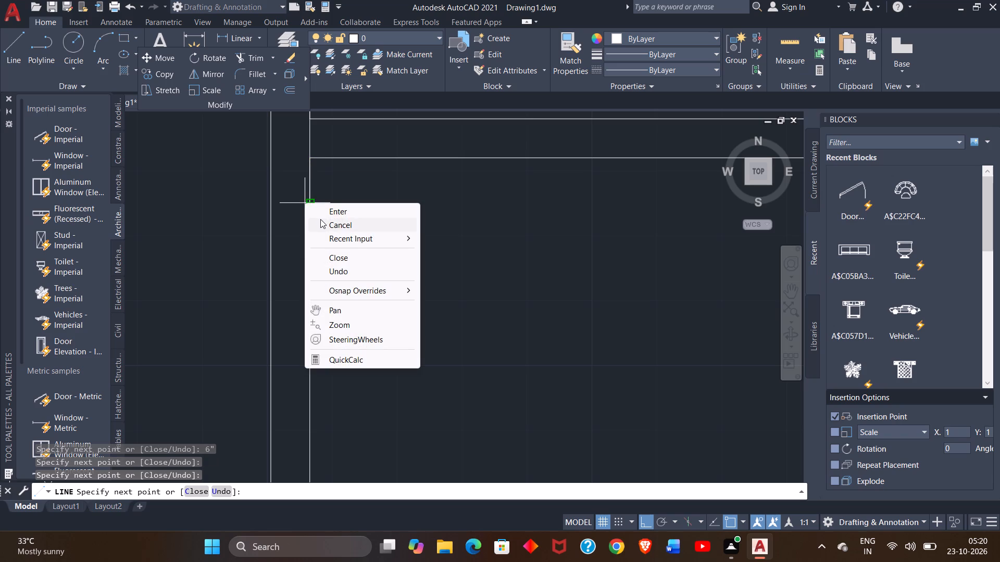
click(327, 212)
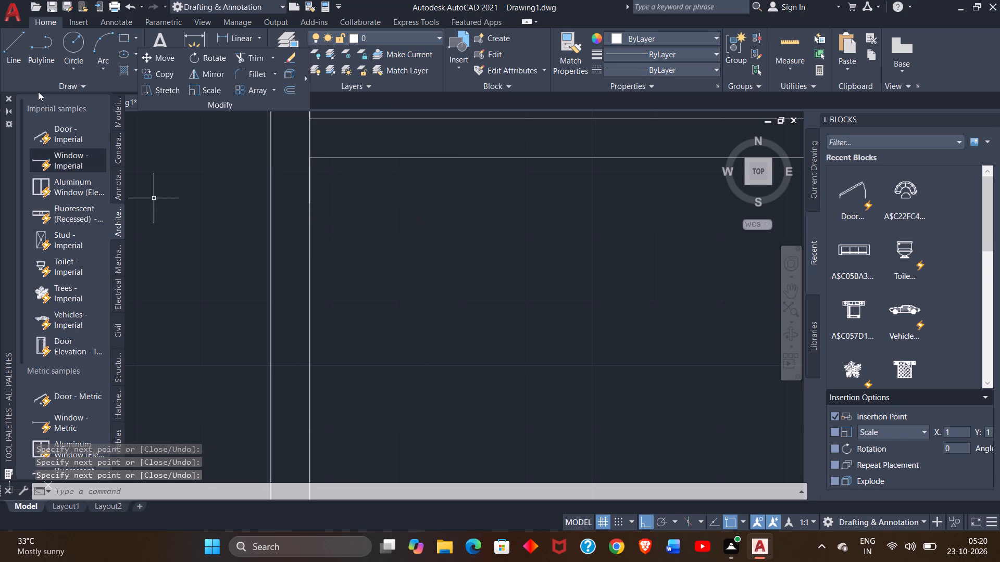
Start a line from the cross wall's lower-left corner, heading down along the first partition.
click(21, 64)
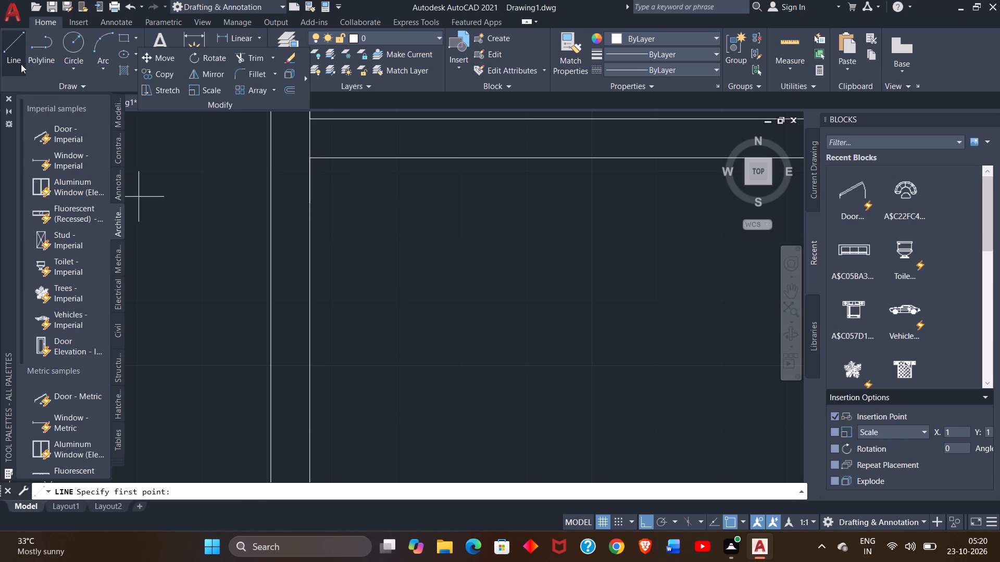
click(313, 160)
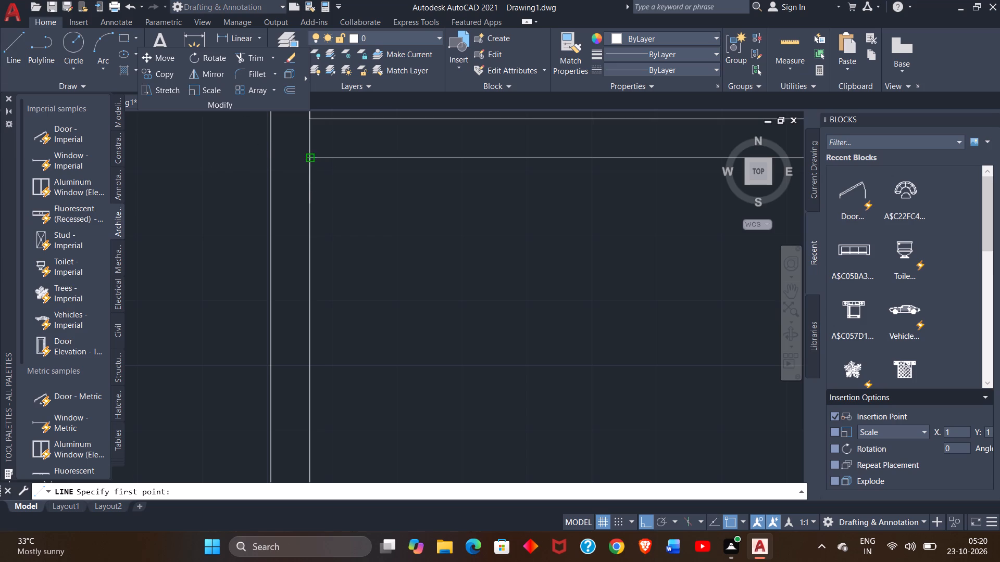
ctrl+scroll(321, 316, down, 1)
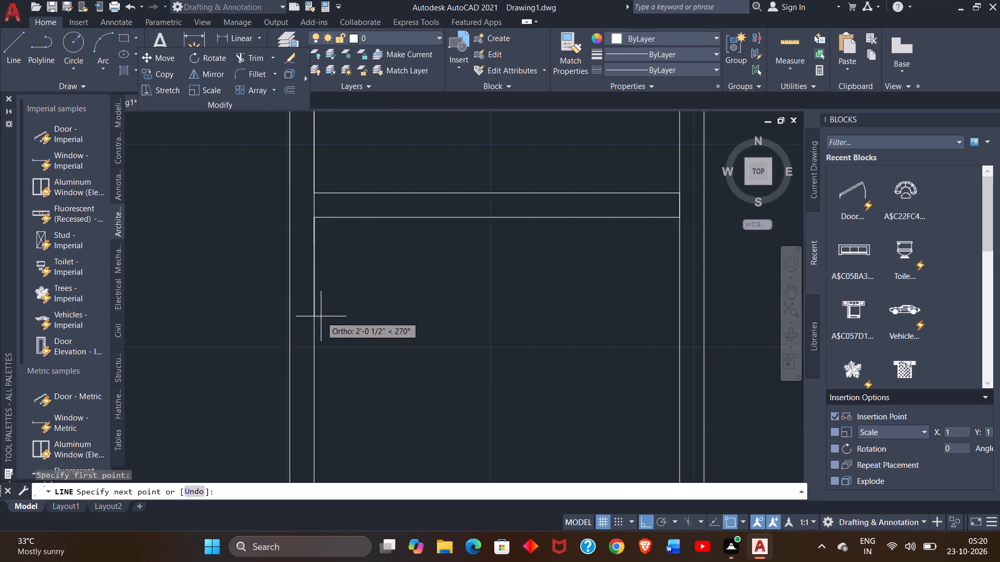
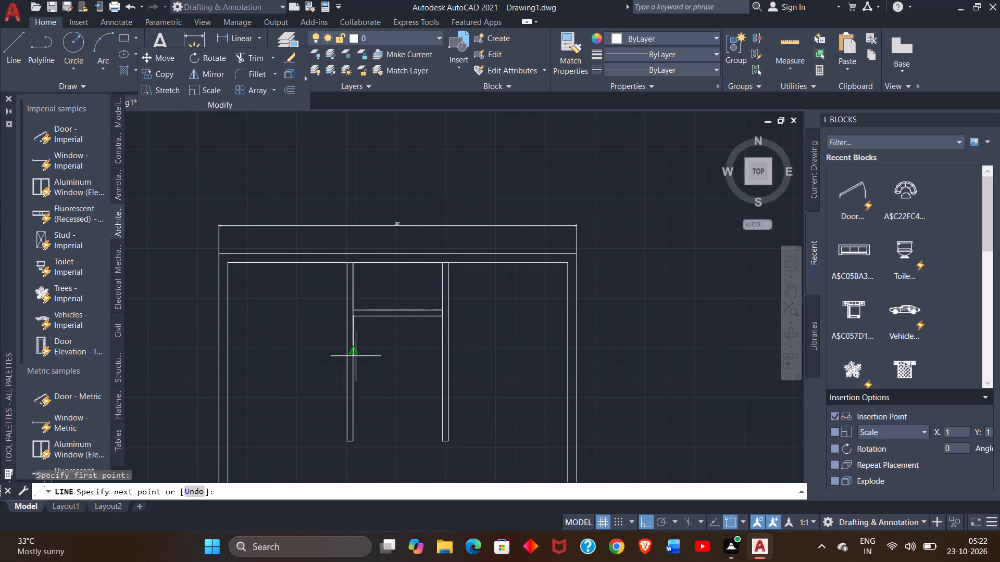
Outline a small enclosure below the cross wall: down the first partition, about 4' right, and back up to the cross wall's underside.
click(352, 353)
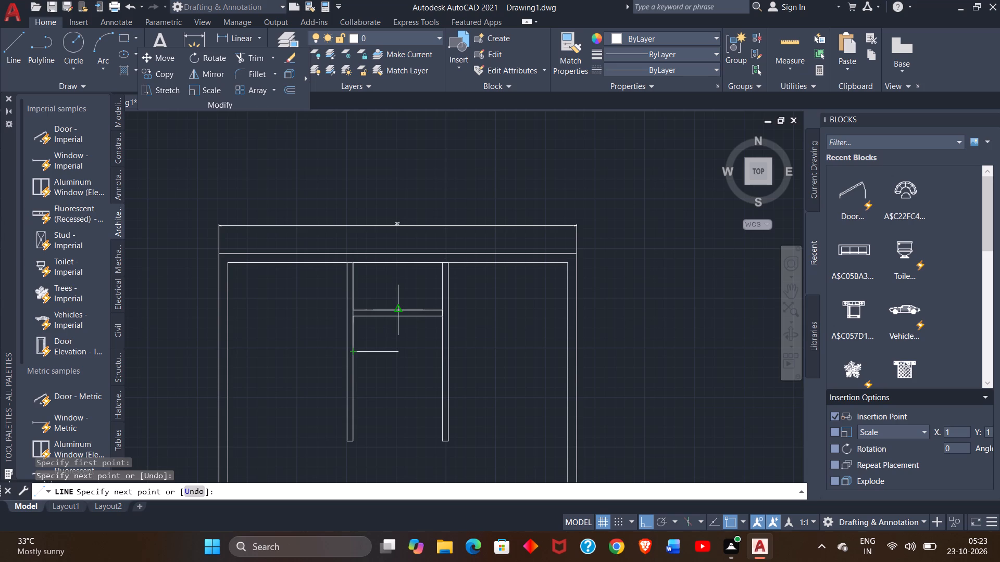
drag(399, 308, 404, 325)
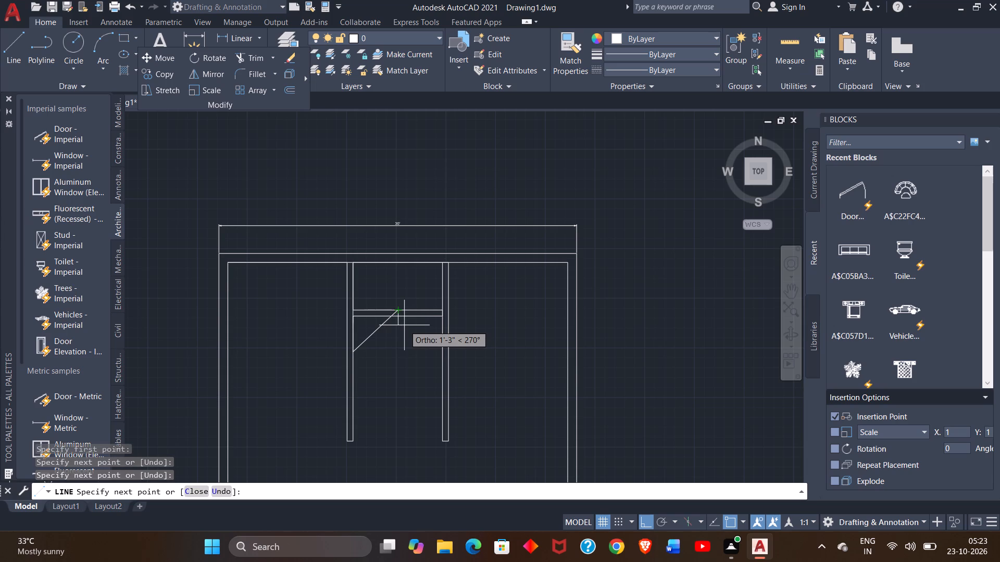
key(ctrl+z)
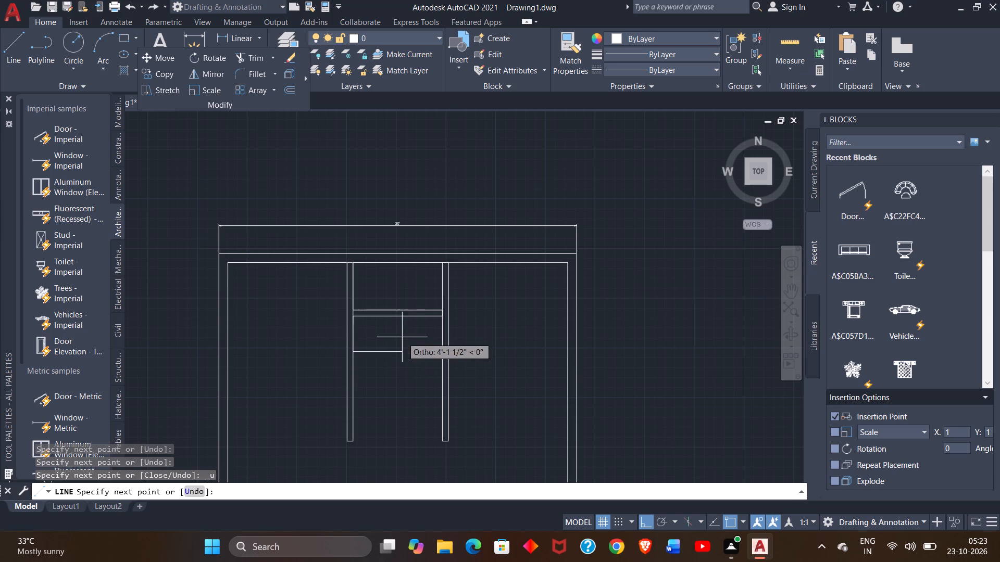
click(401, 352)
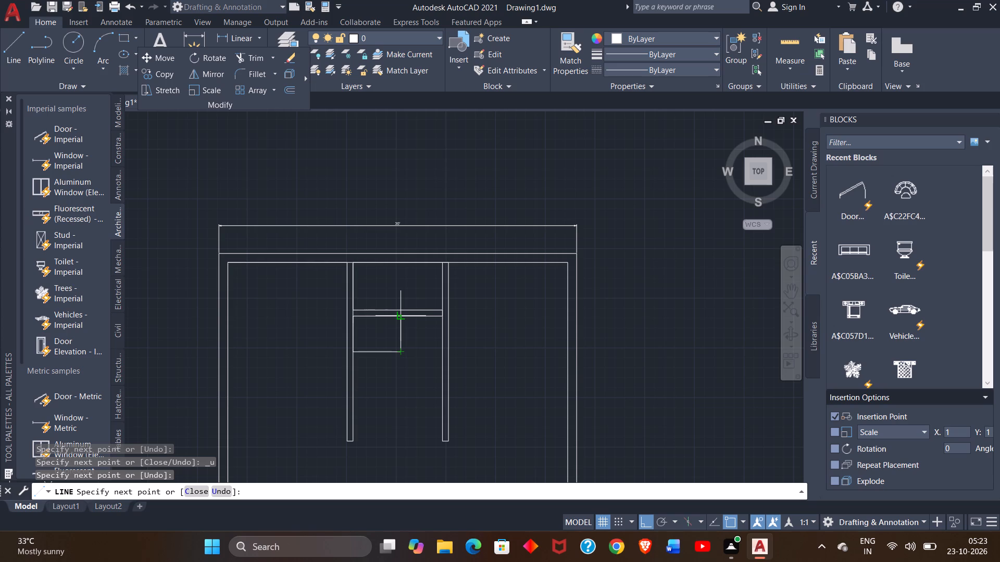
click(399, 317)
right_click(399, 317)
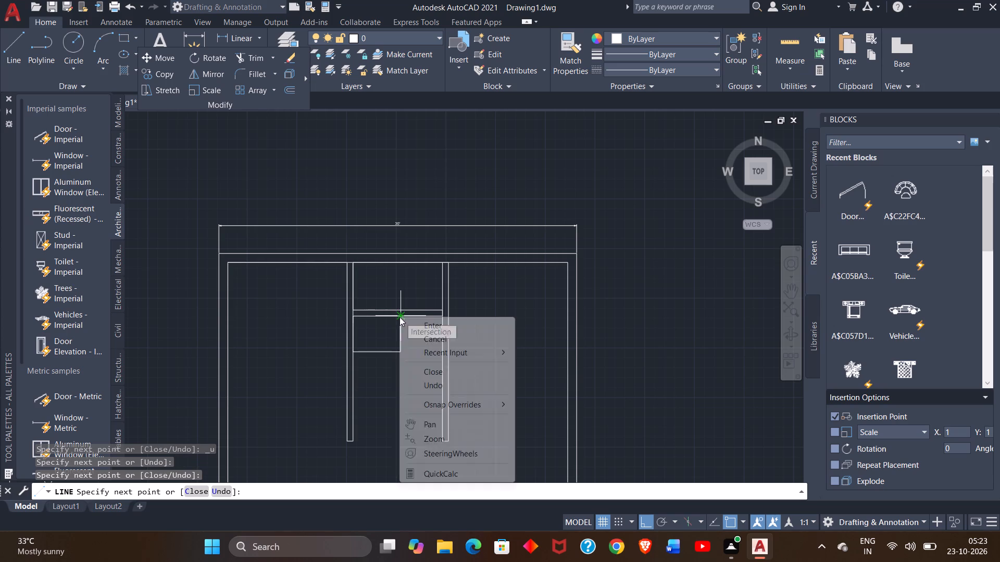
click(408, 325)
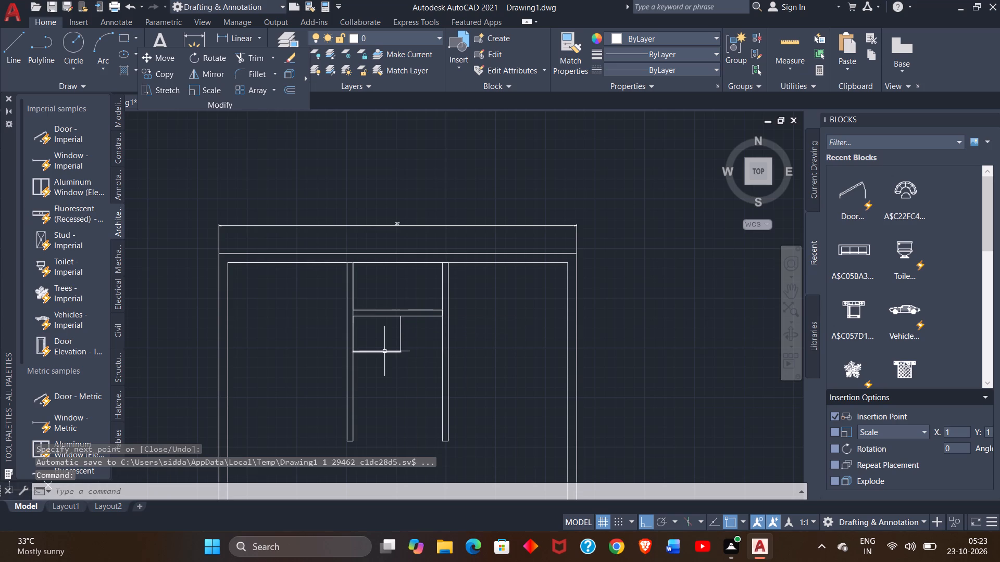
Start a line at the cross wall's lower-right corner, try a 10' segment down the second partition, and undo that segment.
ctrl+scroll(384, 351, up, 1)
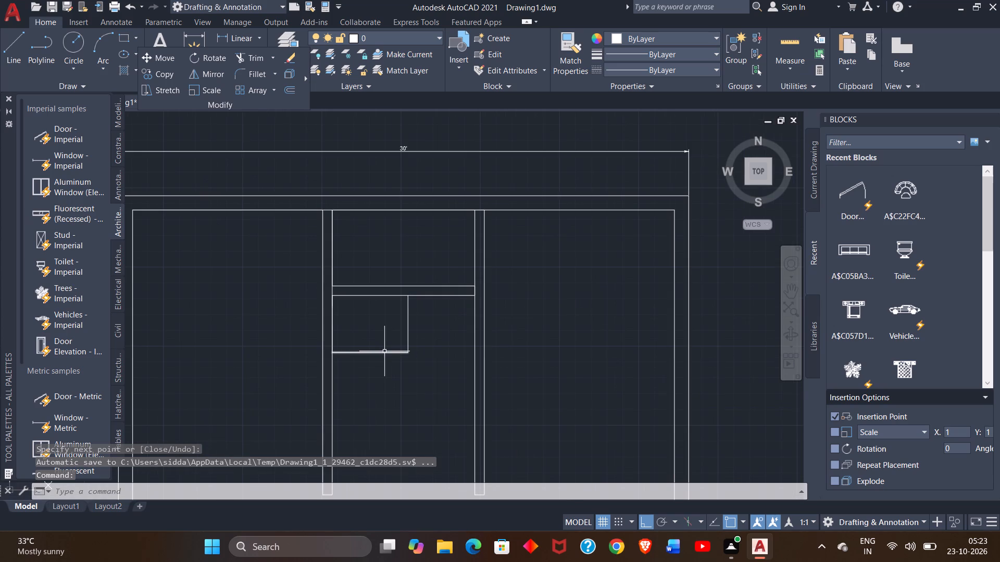
click(8, 48)
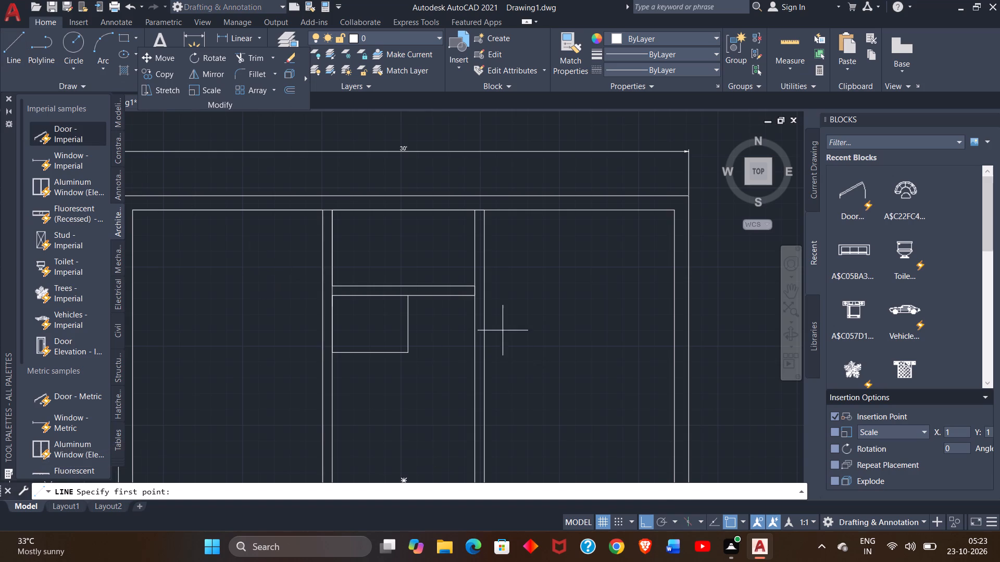
click(472, 293)
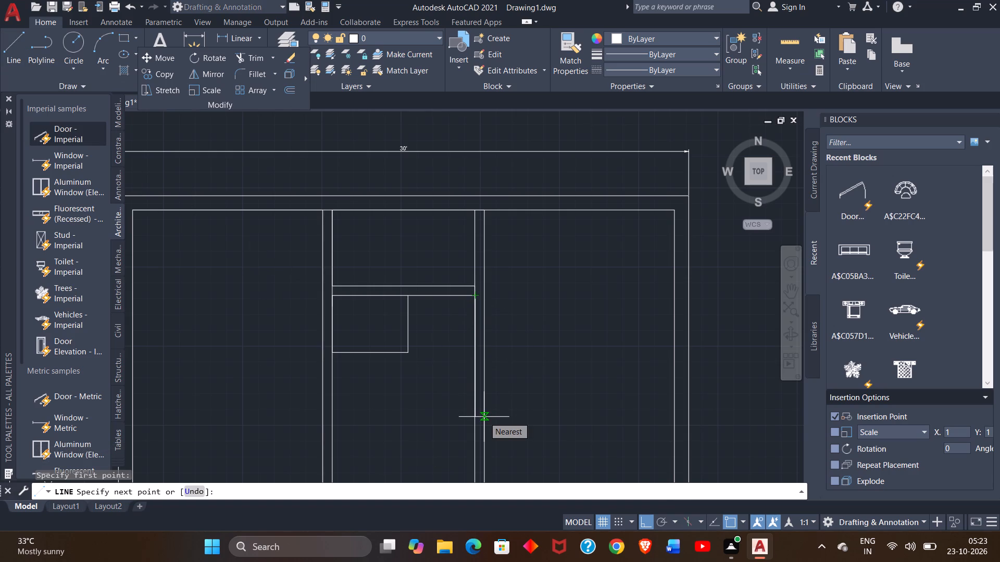
text(10)
key(apostrophe)
key(Return)
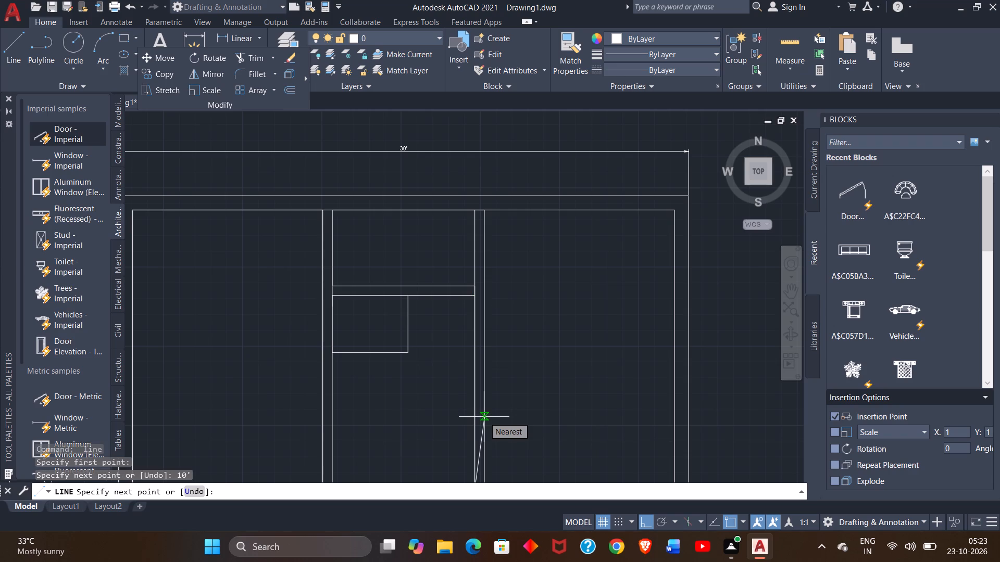
ctrl+scroll(367, 418, down, 3)
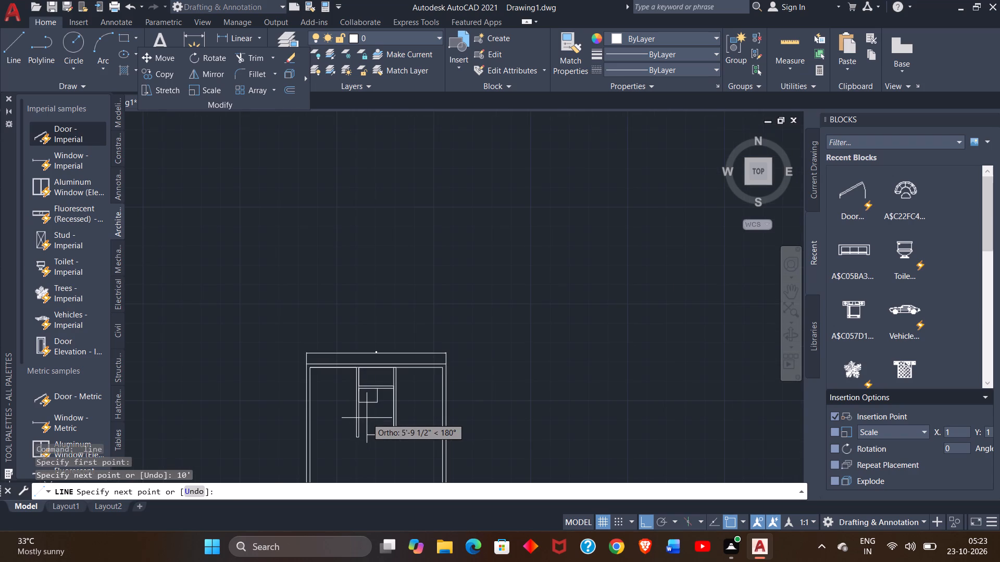
ctrl+scroll(367, 418, up, 1)
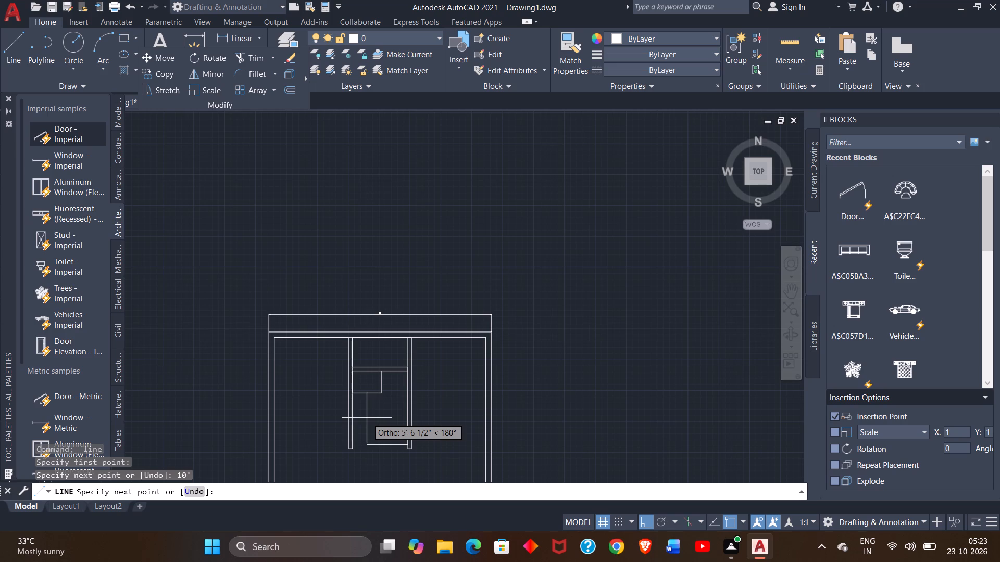
key(ctrl+z)
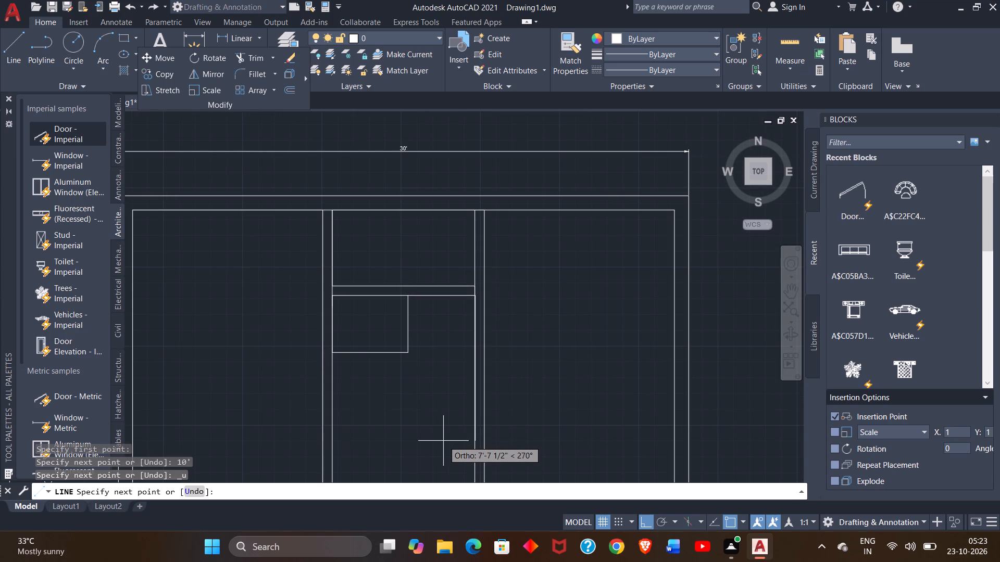
Continue the line 8' down the second partition, left until aligned with the small enclosure's lower-right corner, and up to that corner.
text(8')
key(Return)
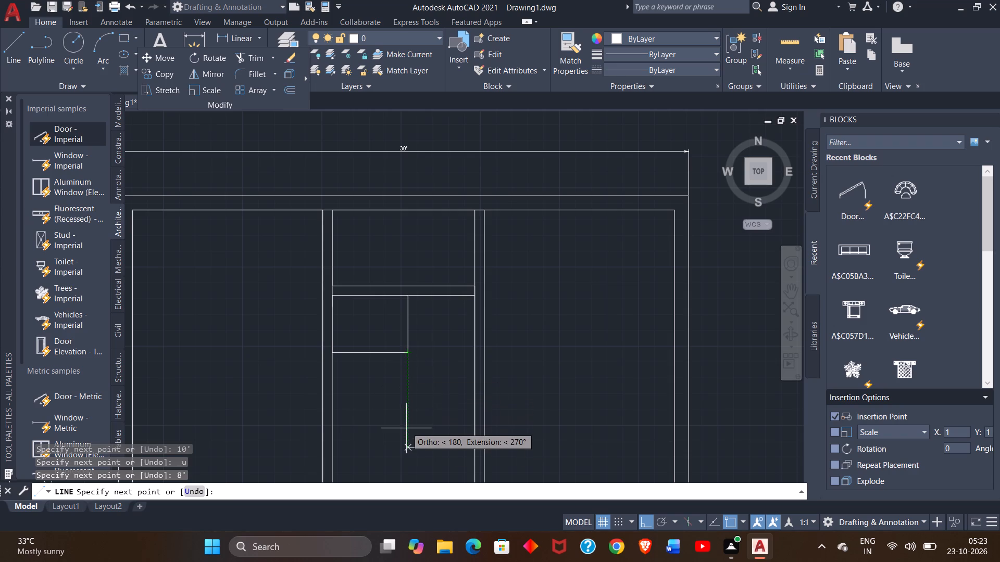
click(407, 448)
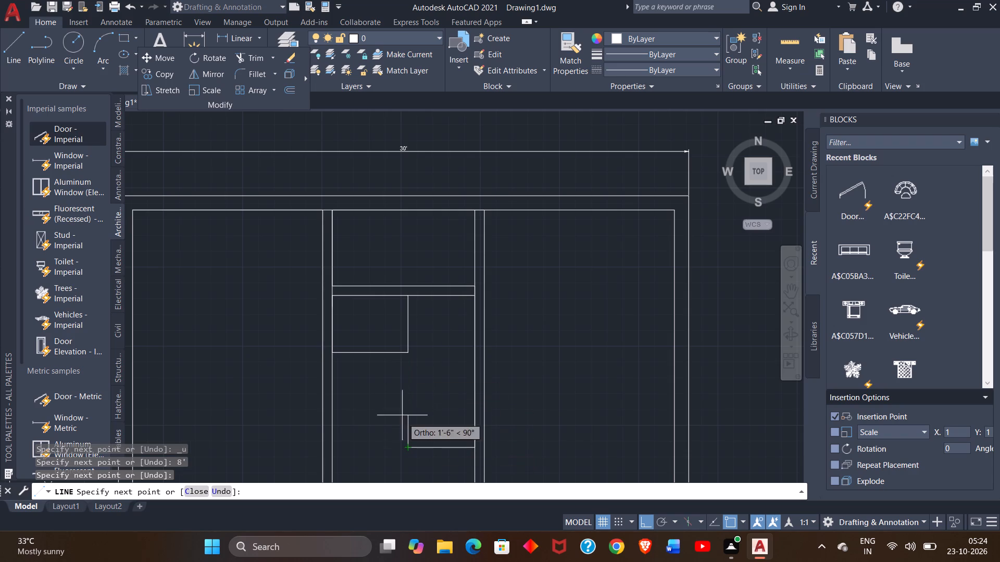
click(407, 352)
right_click(407, 352)
click(415, 354)
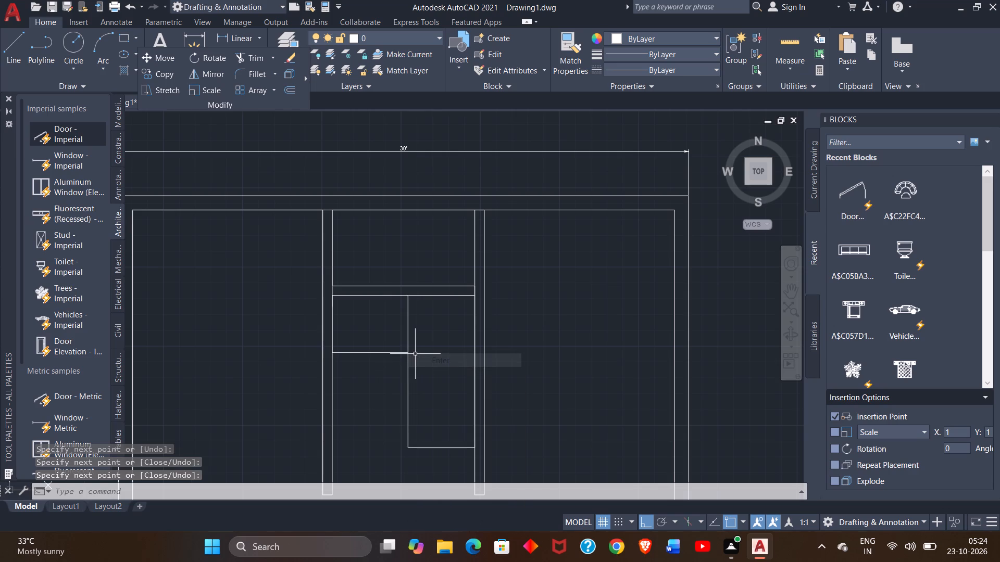
Give the middle vertical wall a 6" thickness with a line 6" right along the cross wall's underside, then down to the bottom line.
click(7, 50)
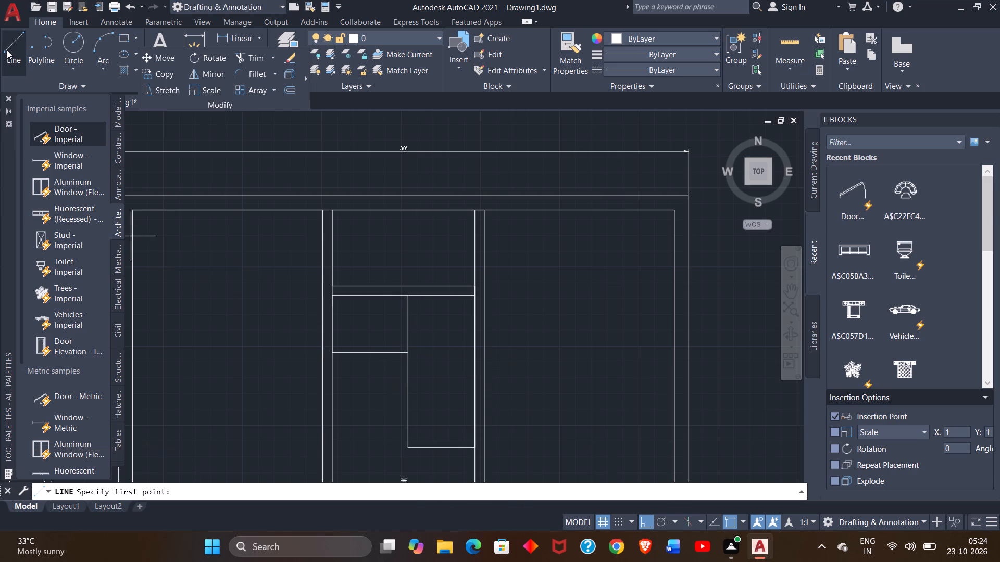
click(408, 298)
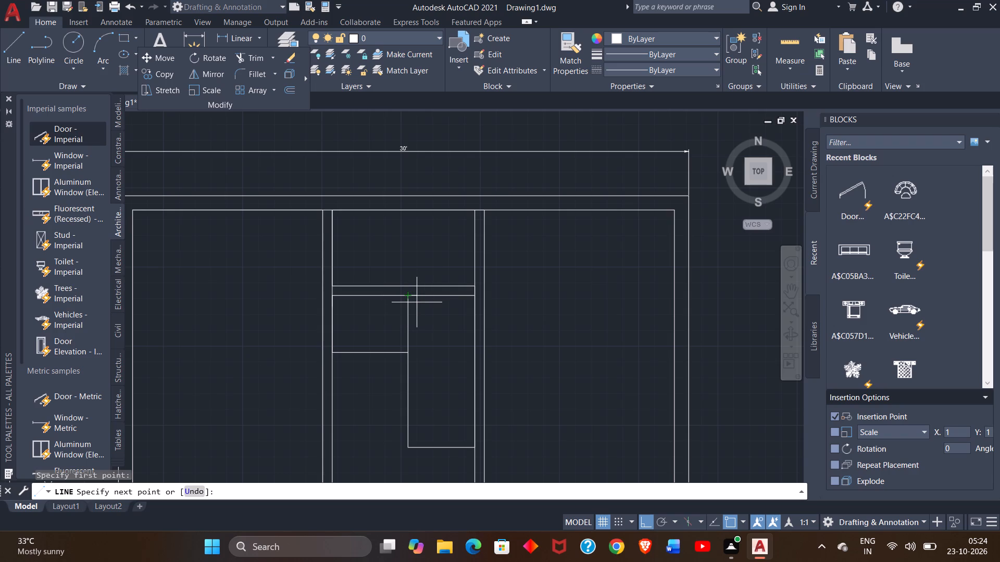
key(6)
key(shift+quotedbl)
key(Return)
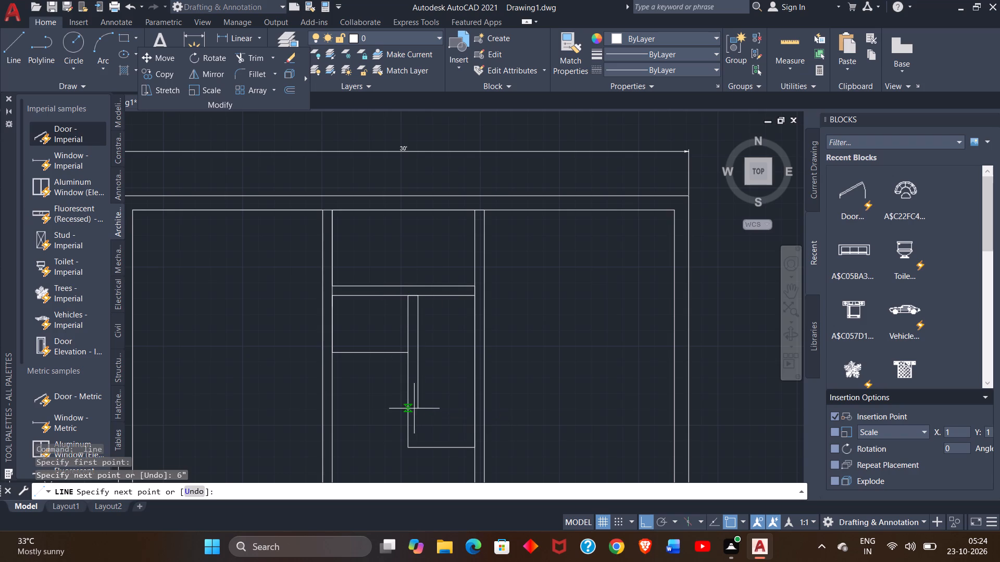
click(419, 450)
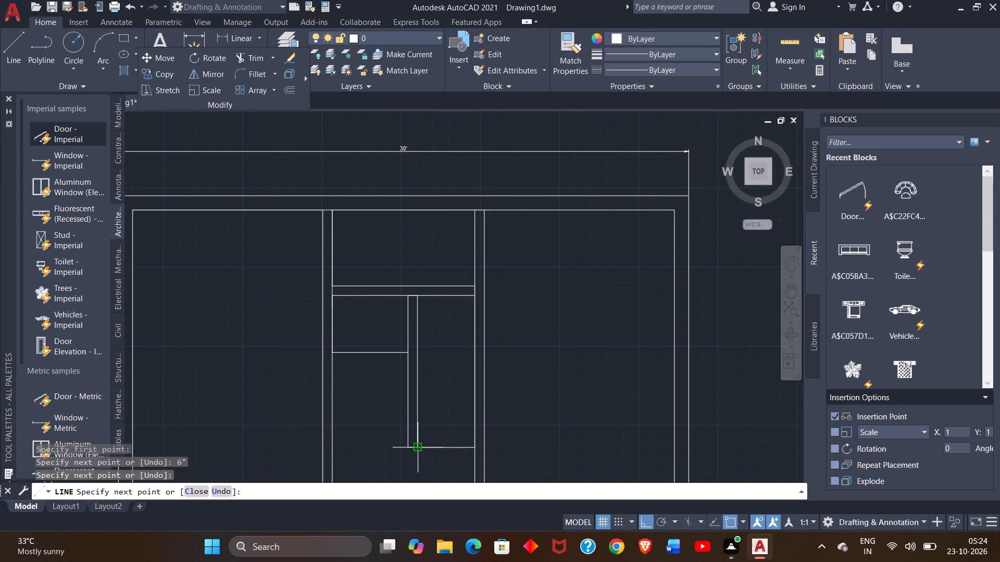
click(419, 450)
right_click(419, 450)
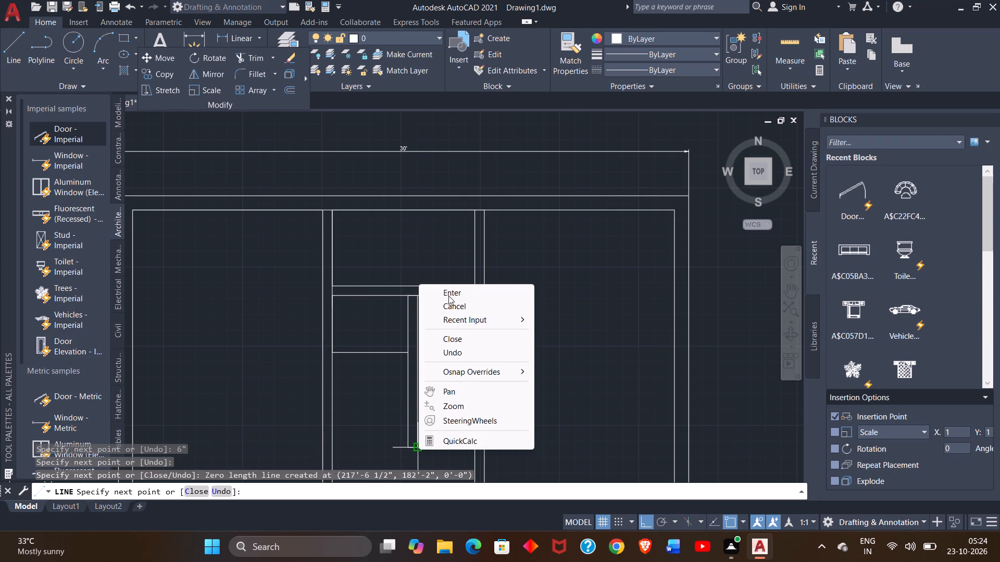
click(448, 296)
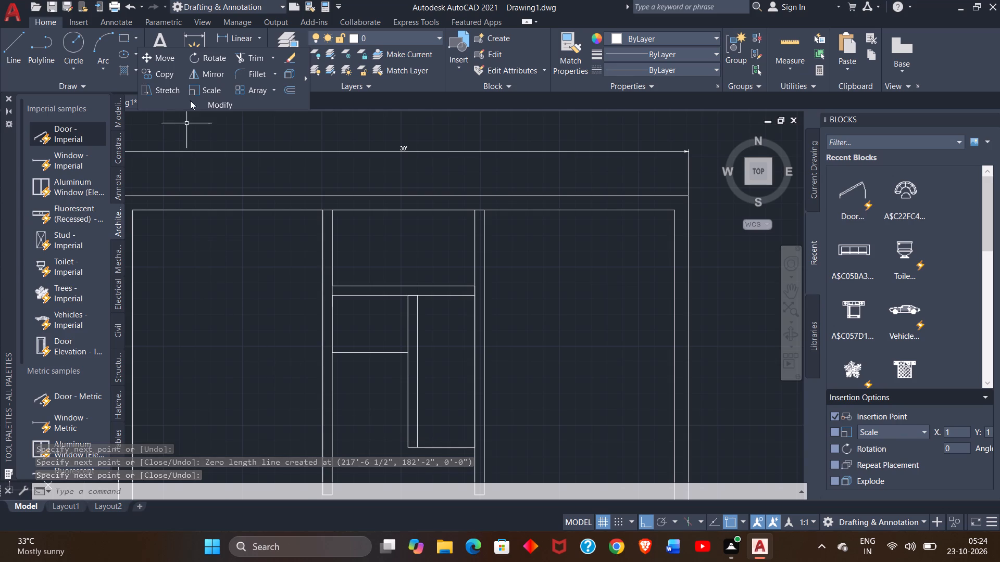
Check the clear distance from the middle wall's right face to the second partition with a dimension preview, without placing it.
click(187, 39)
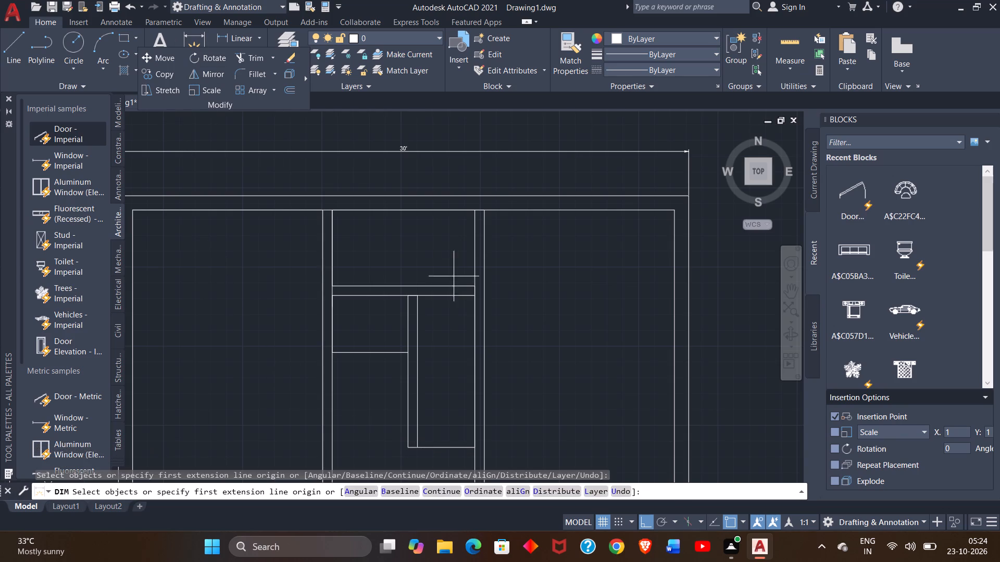
click(417, 298)
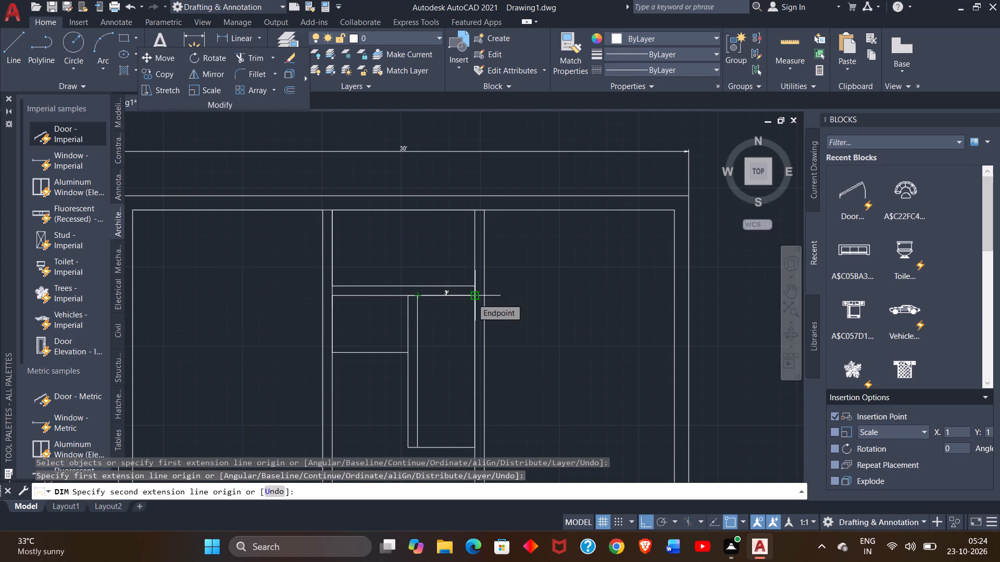
right_click(453, 290)
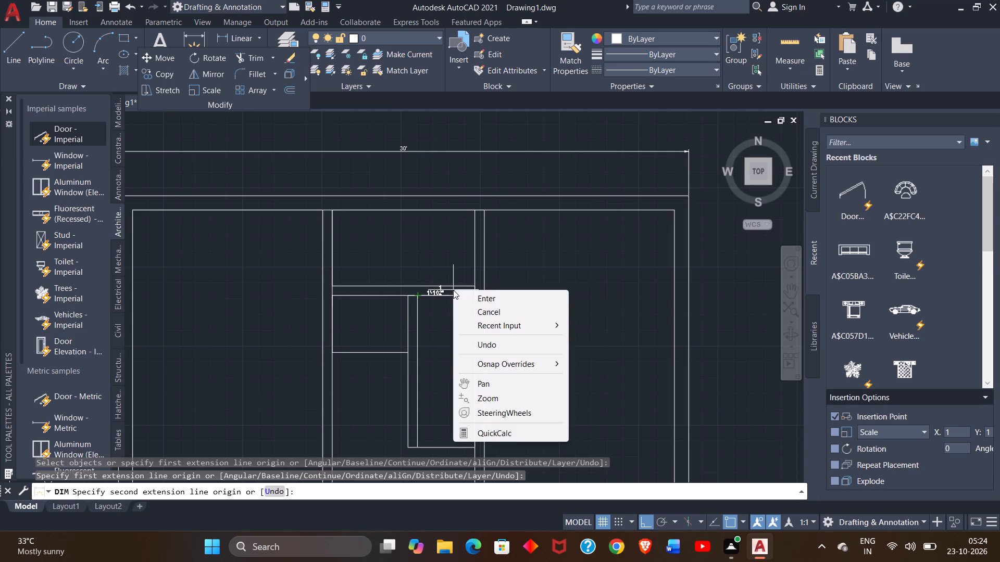
click(465, 299)
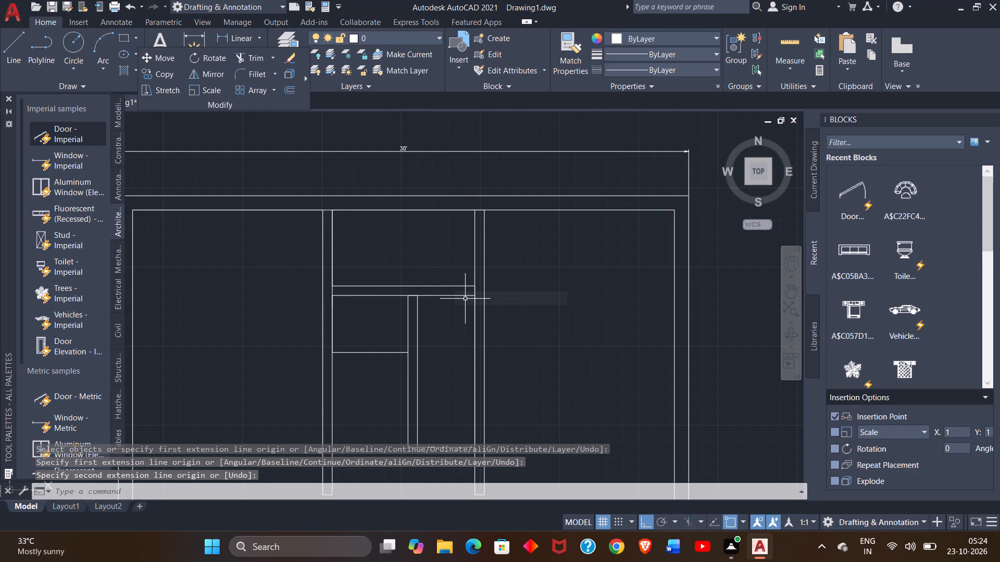
Give the tall enclosure's bottom wall a 6" thickness with a line 6" up from its lower-left corner, then right to the second partition.
click(787, 290)
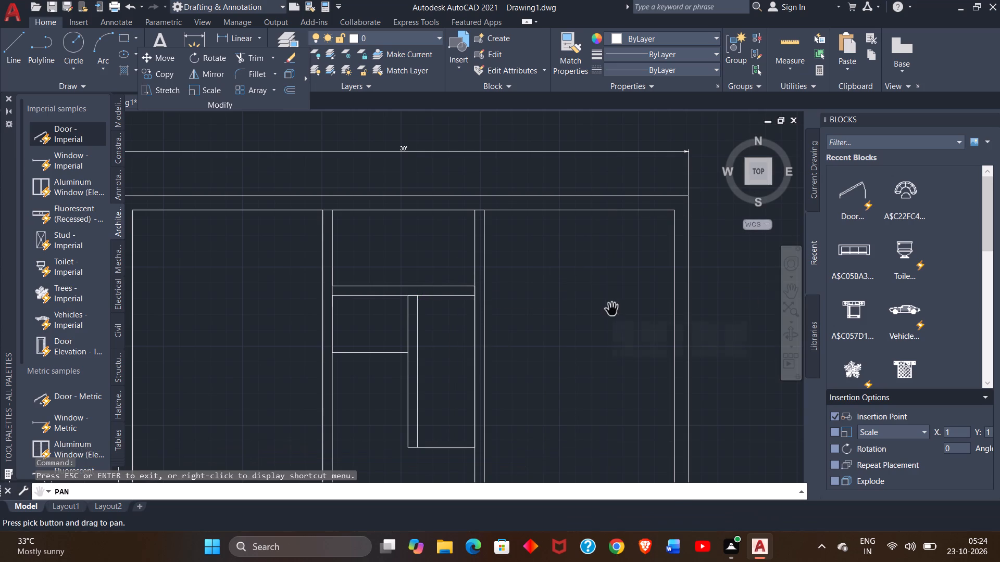
drag(612, 310, 607, 202)
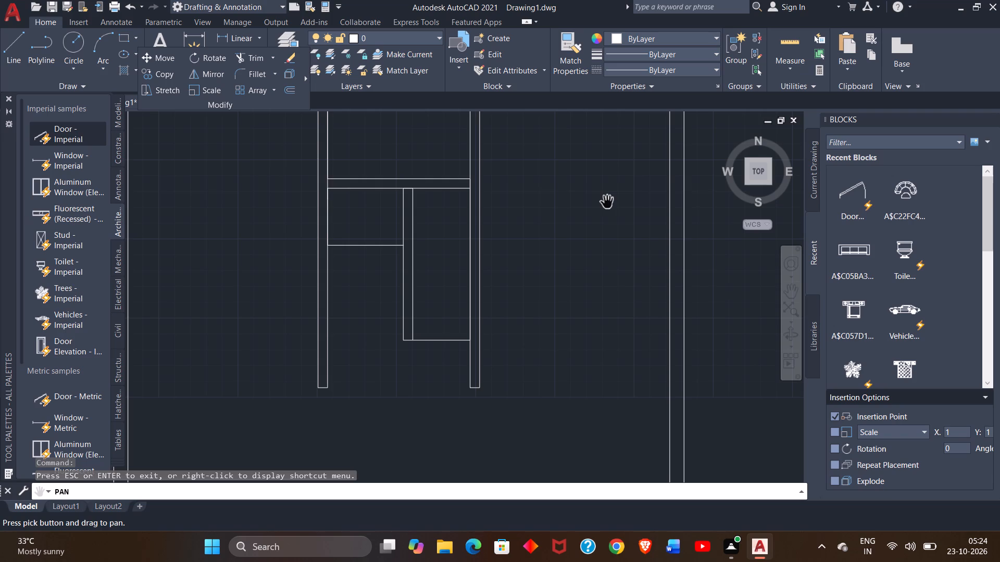
click(14, 50)
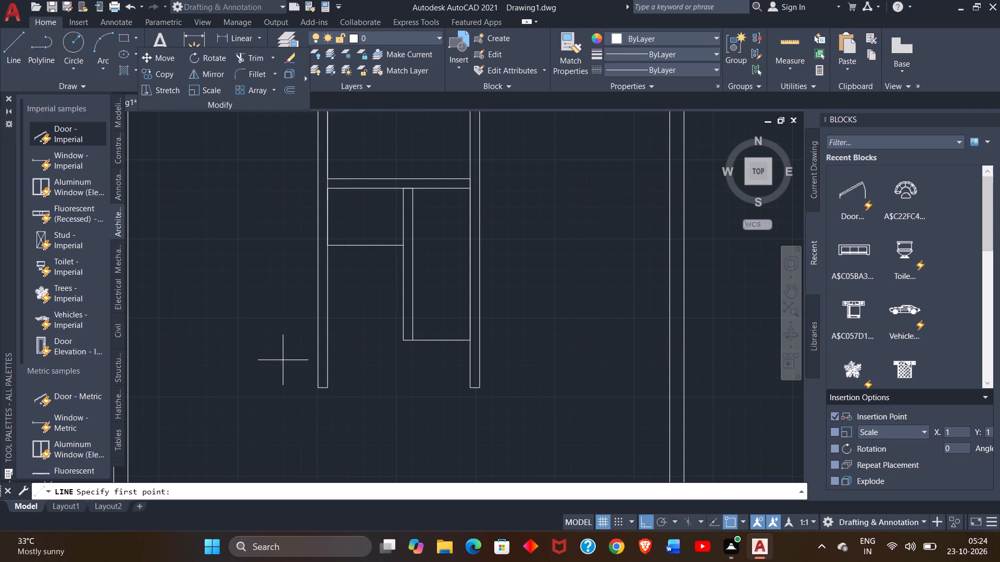
drag(402, 341, 401, 324)
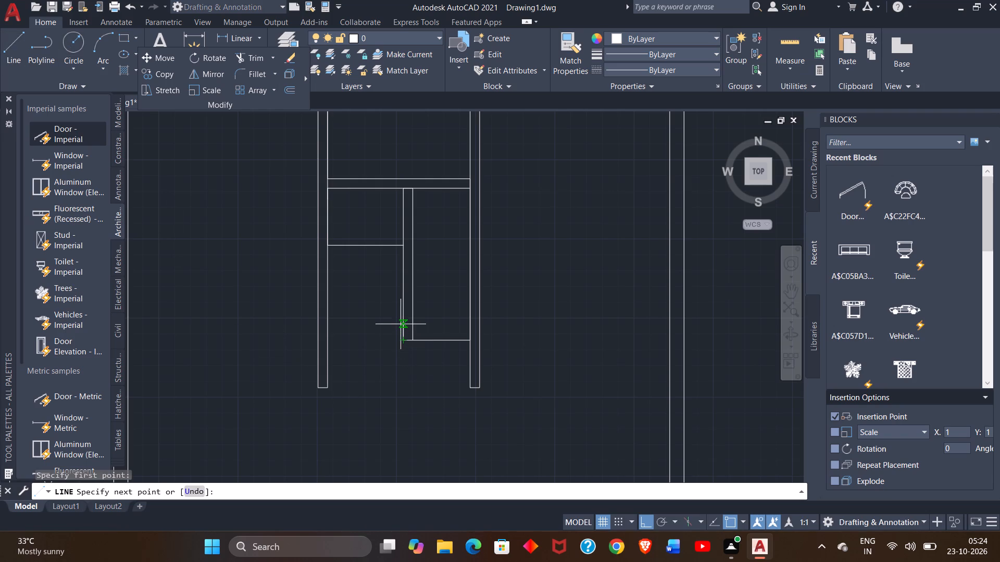
drag(401, 324, 400, 323)
key(6)
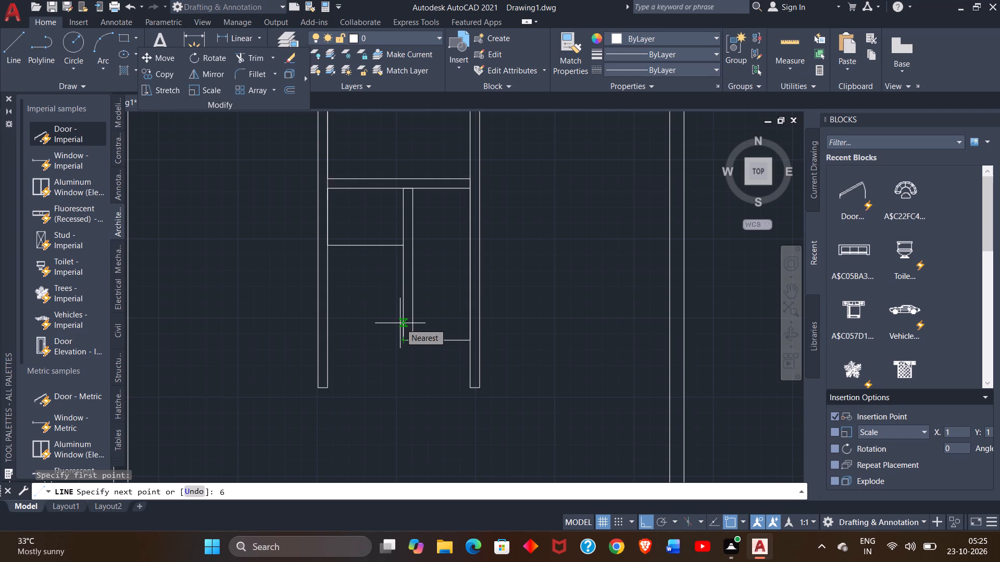
key(shift+quotedbl)
key(Return)
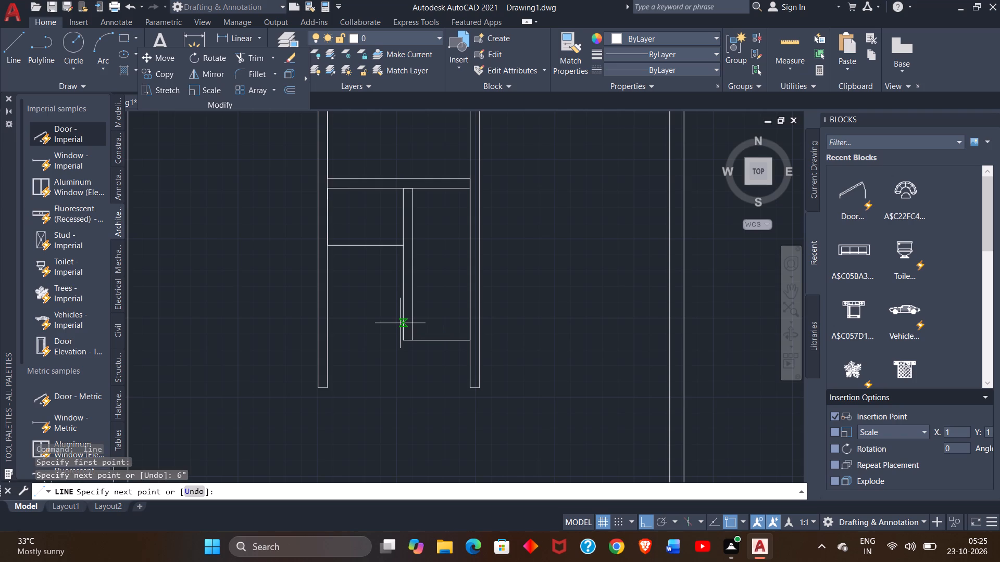
click(469, 334)
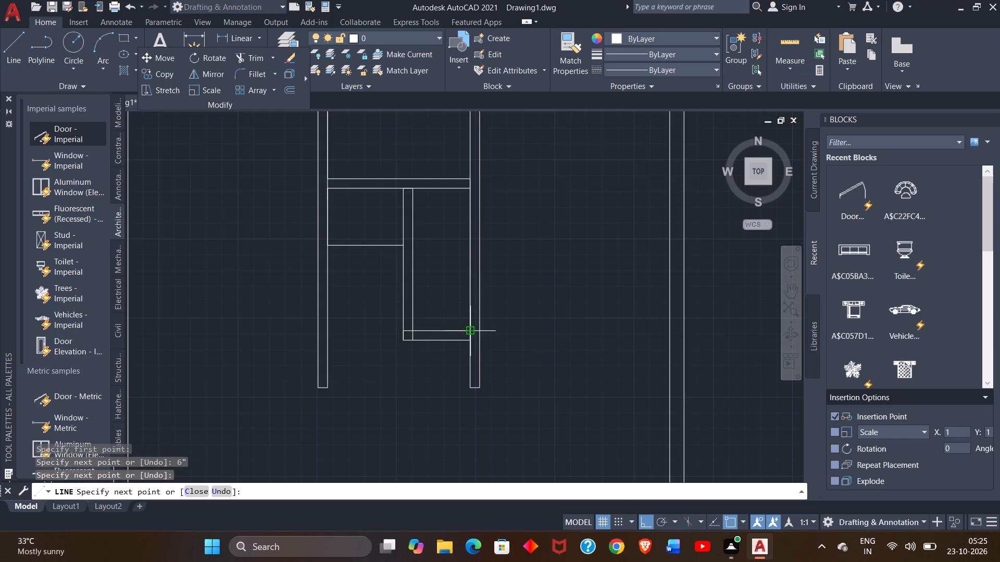
right_click(469, 333)
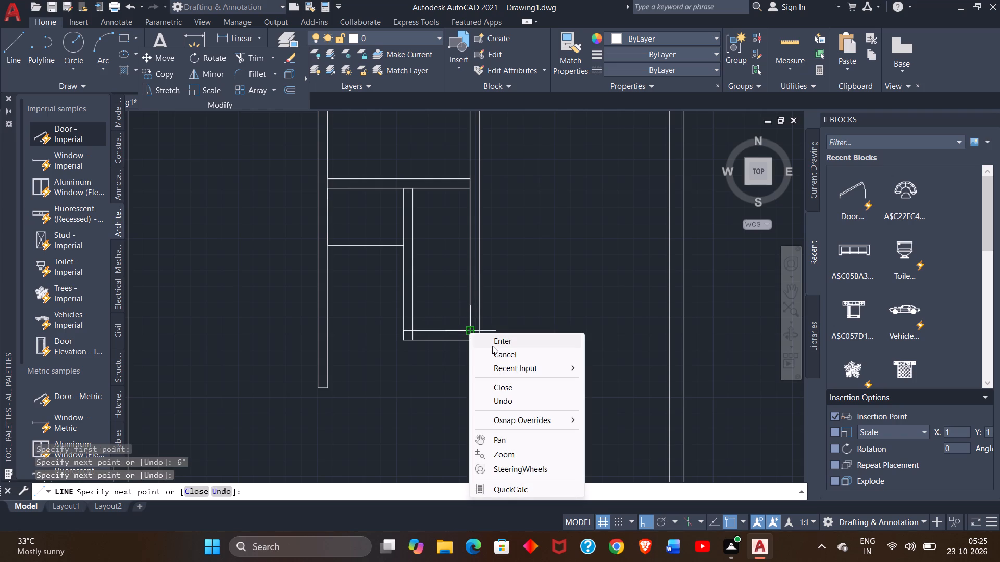
click(492, 343)
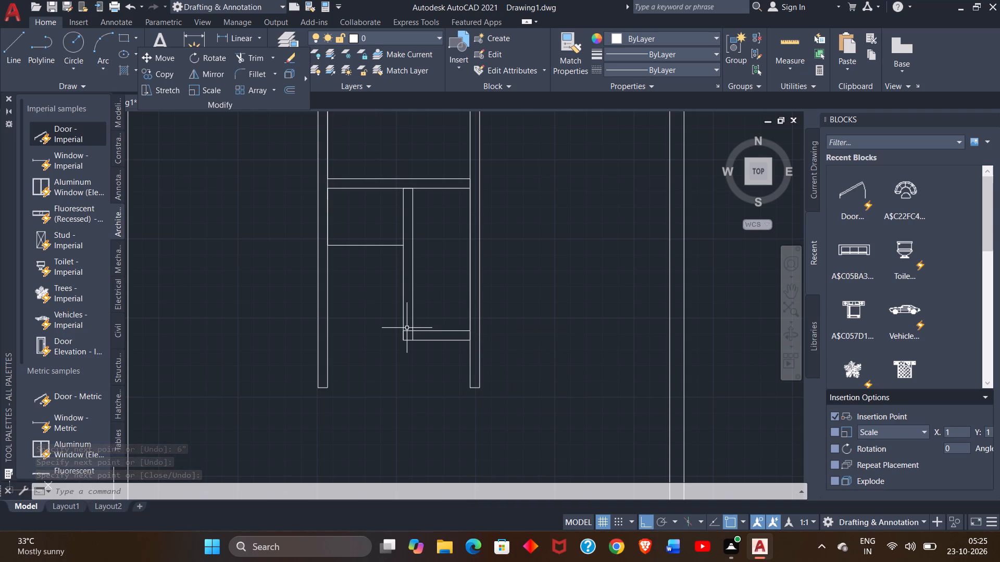
Trim the overlapping line segments inside the tall enclosure's lower-left wall corner.
ctrl+scroll(407, 328, up, 2)
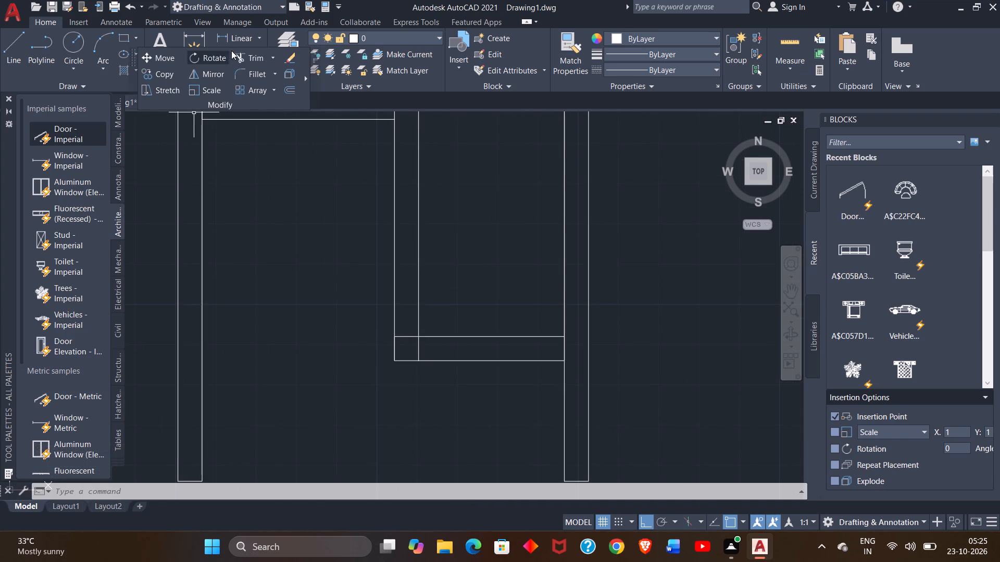
click(238, 55)
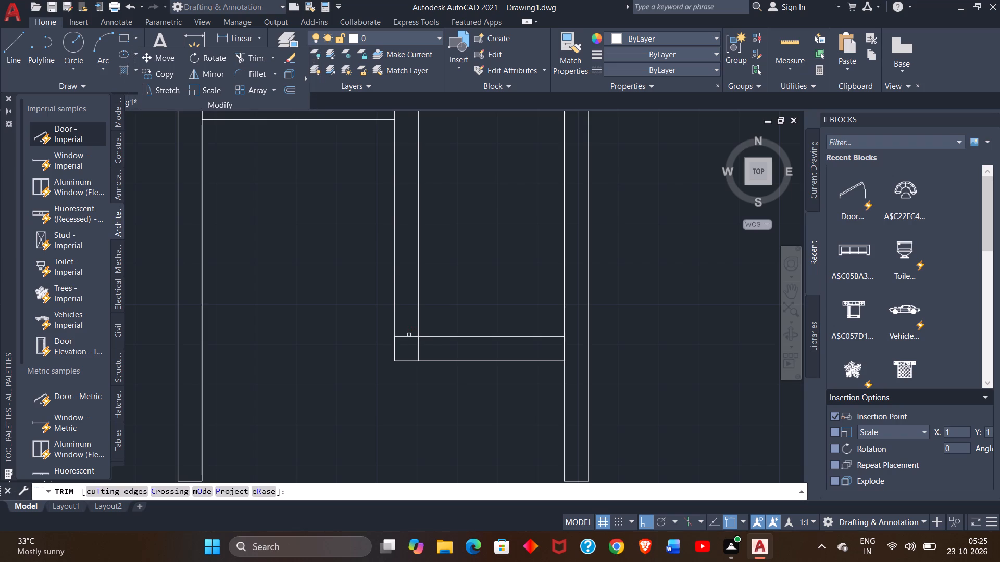
drag(409, 317, 410, 344)
drag(410, 344, 423, 347)
right_click(423, 347)
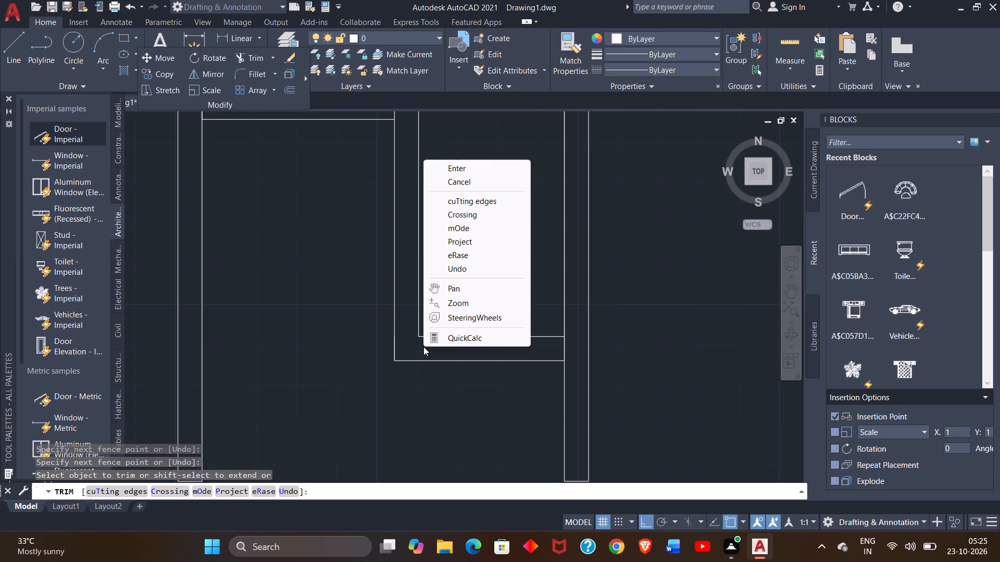
click(449, 162)
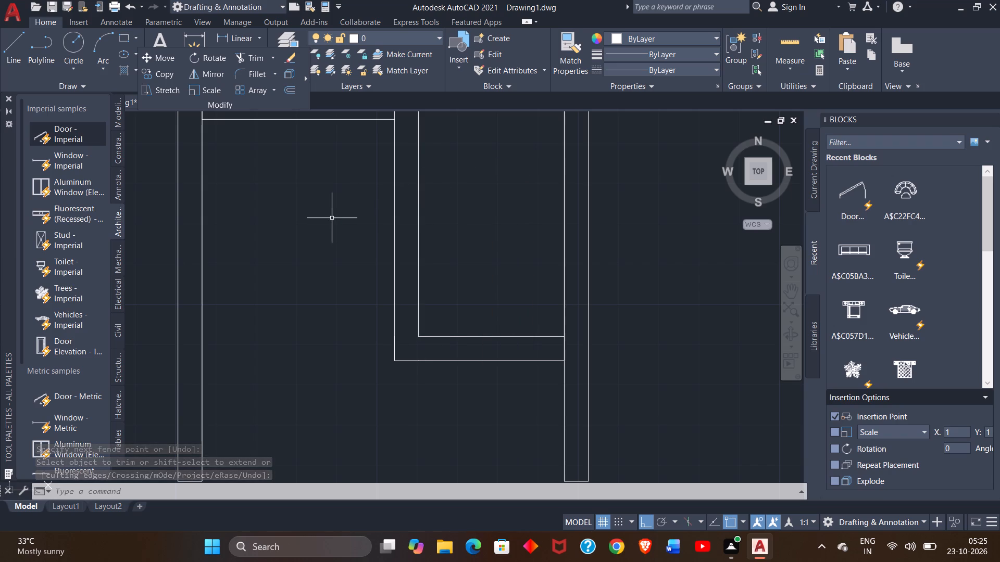
Give the small enclosure's bottom wall a 6" thickness with a line 6" down the first partition, then right to the middle wall.
ctrl+scroll(332, 218, down, 1)
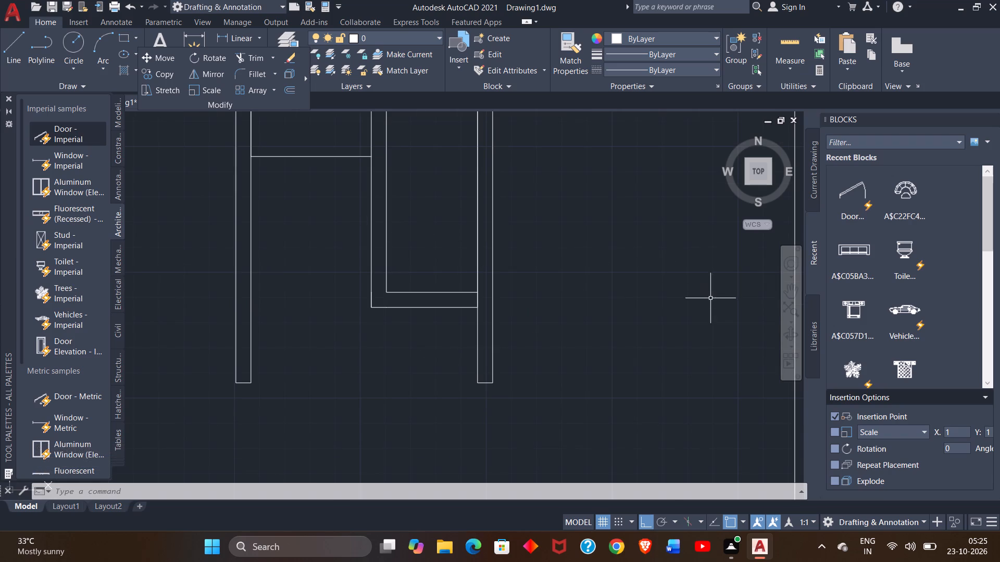
click(787, 289)
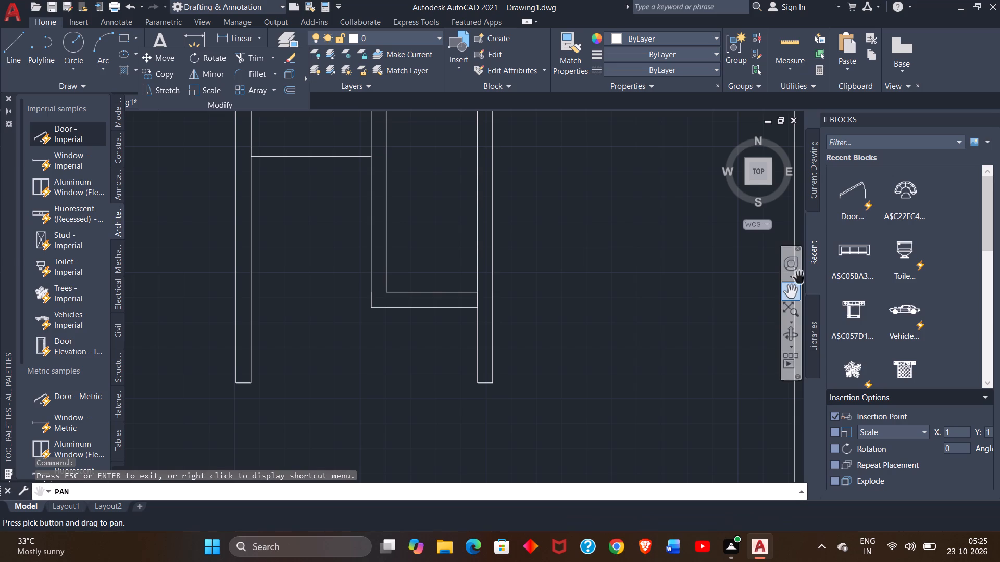
drag(549, 286, 641, 394)
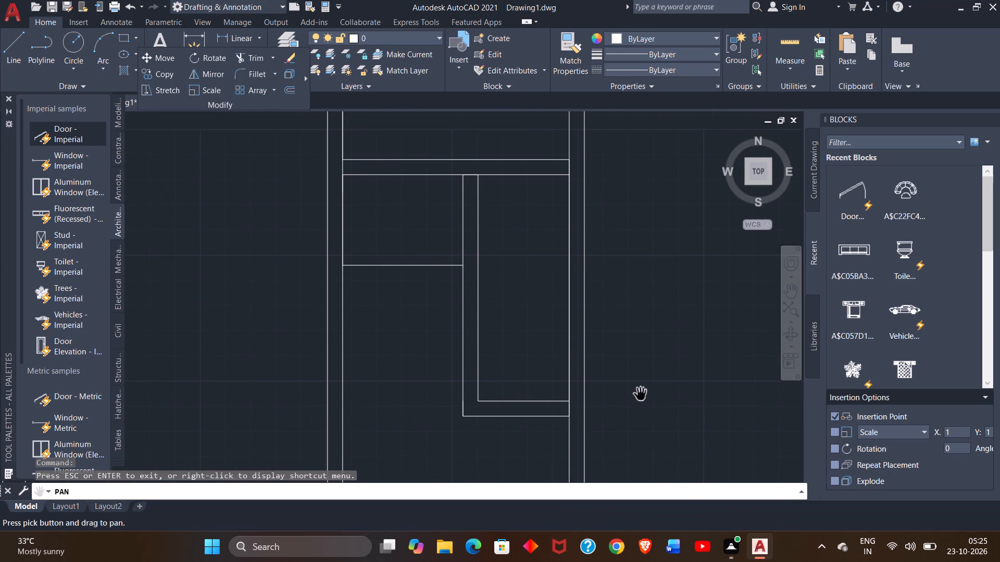
right_click(406, 320)
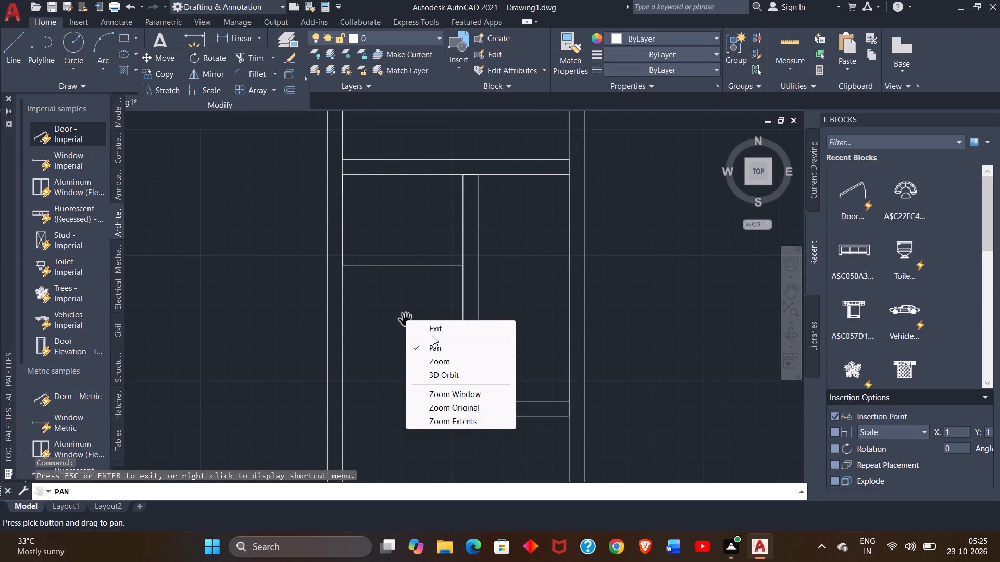
click(433, 336)
click(440, 327)
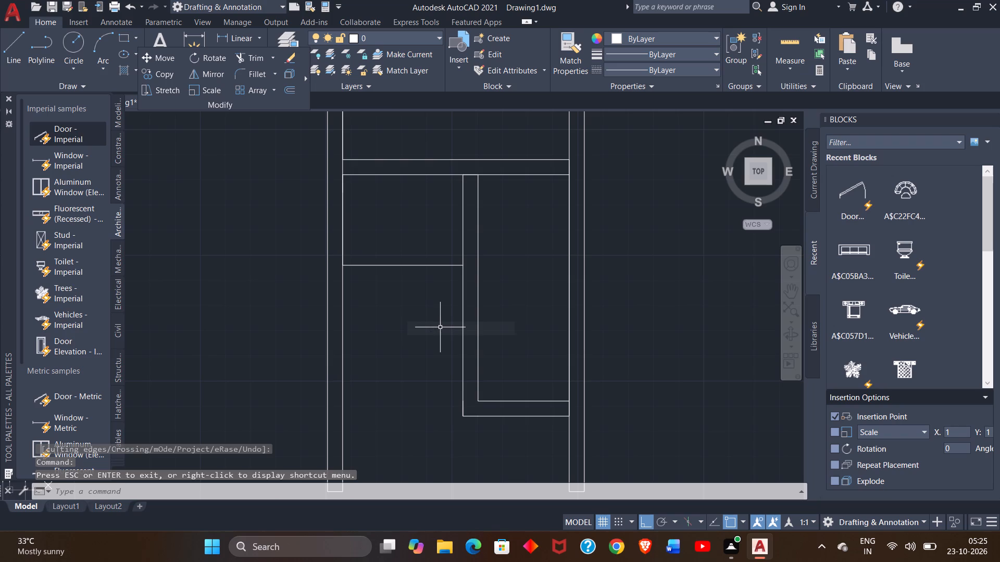
click(7, 58)
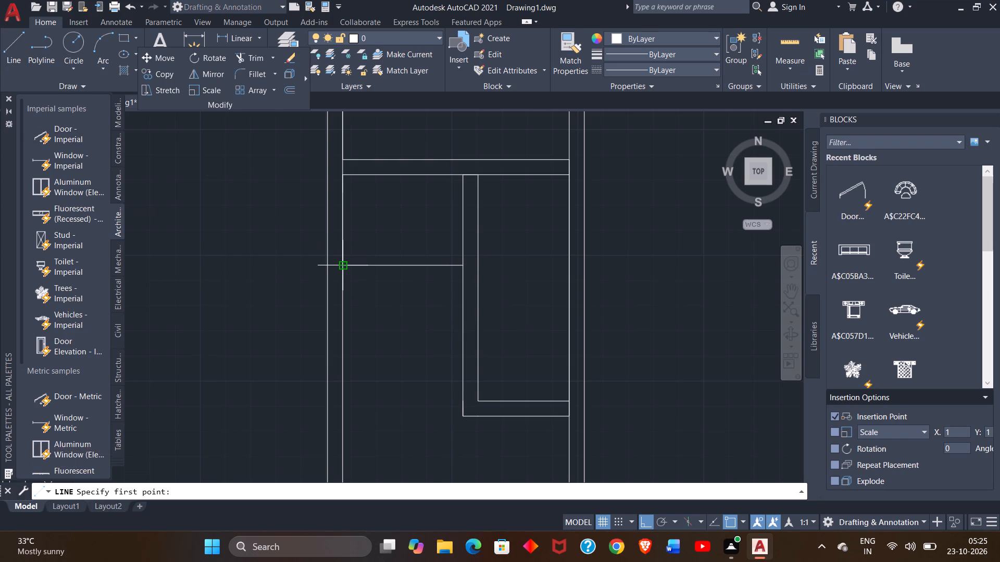
click(346, 264)
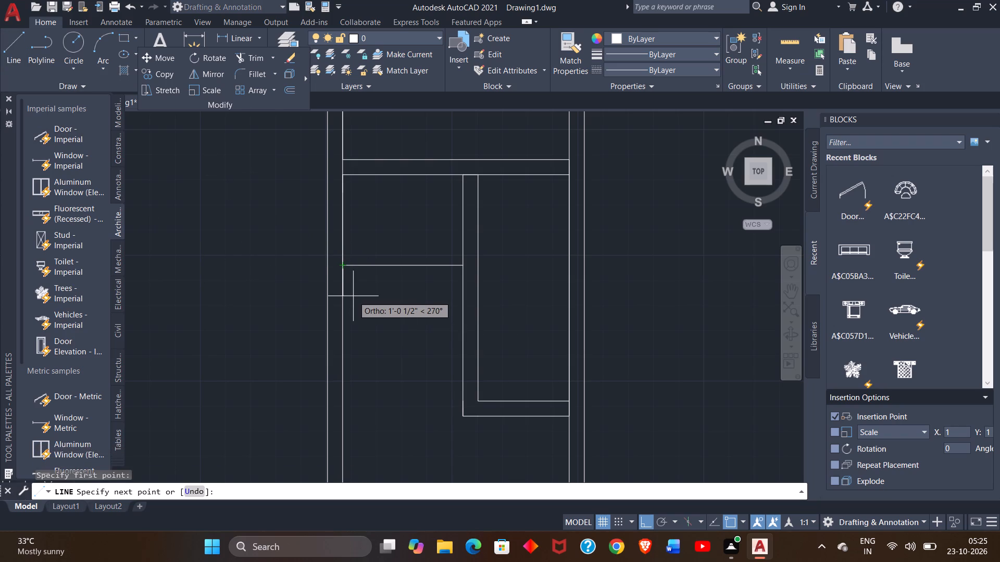
key(6)
key(shift+quotedbl)
key(Return)
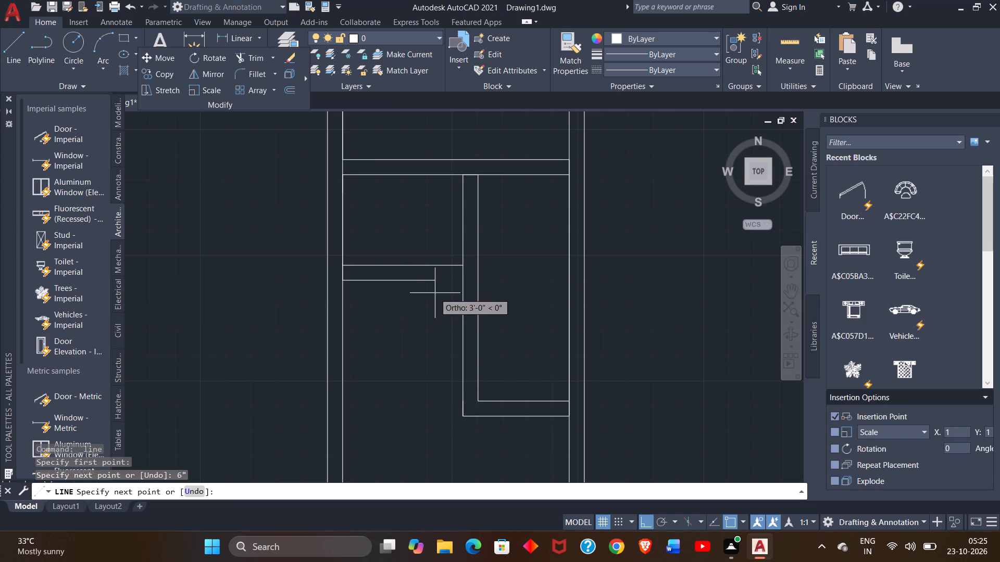
click(462, 279)
right_click(462, 279)
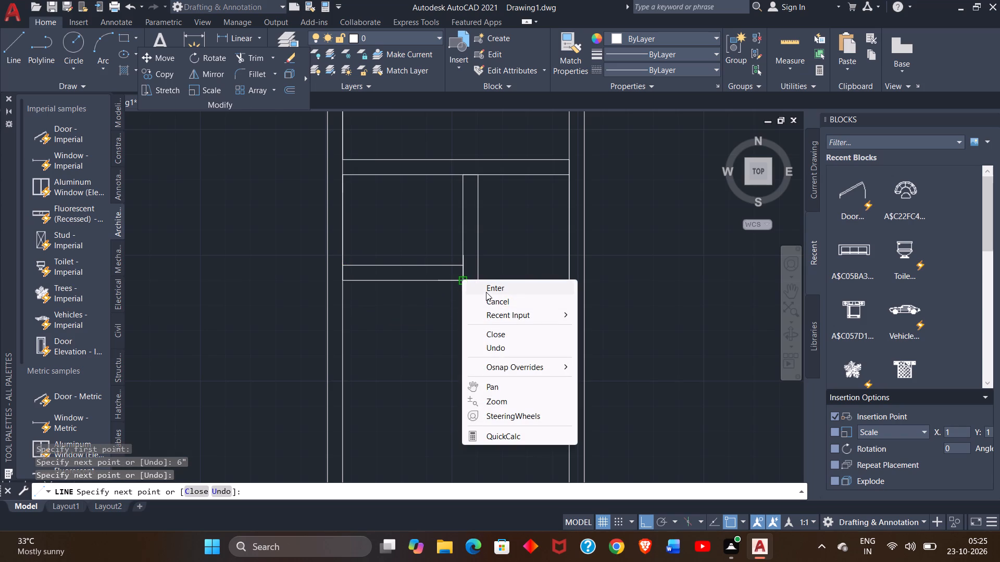
click(486, 291)
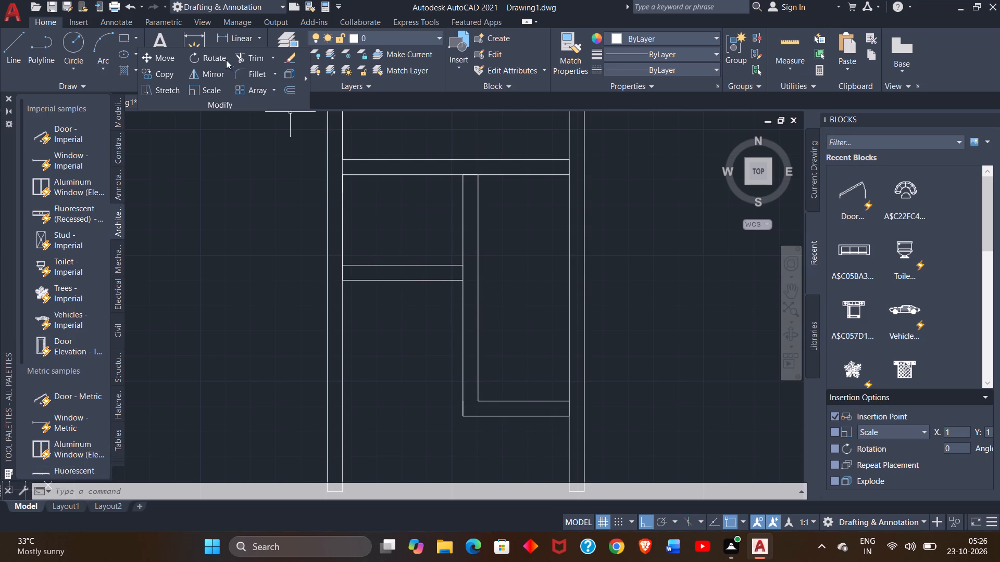
Dimension the small enclosure's clear width from the first partition to the middle wall, placed just below the cross wall.
click(194, 45)
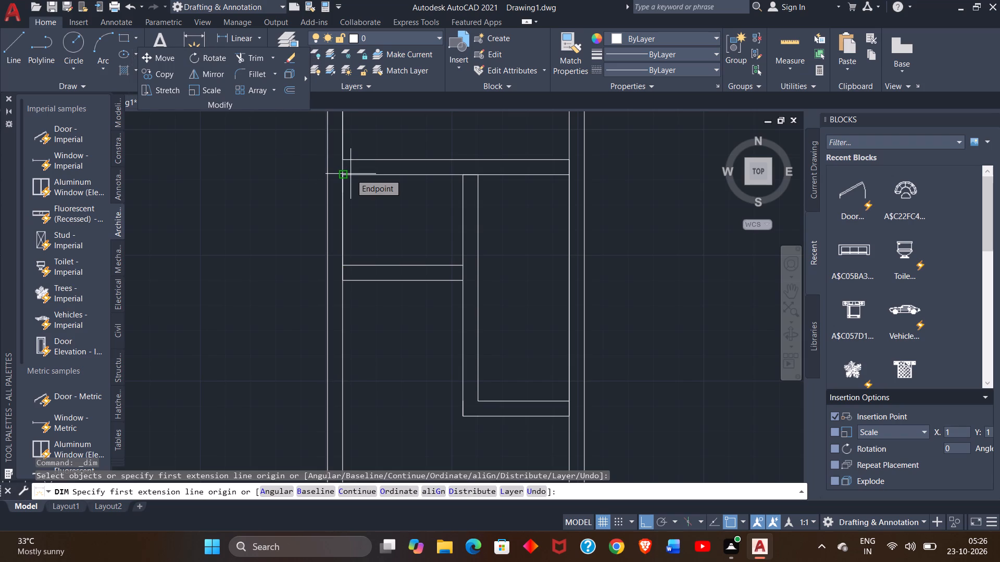
ctrl+scroll(349, 175, up, 3)
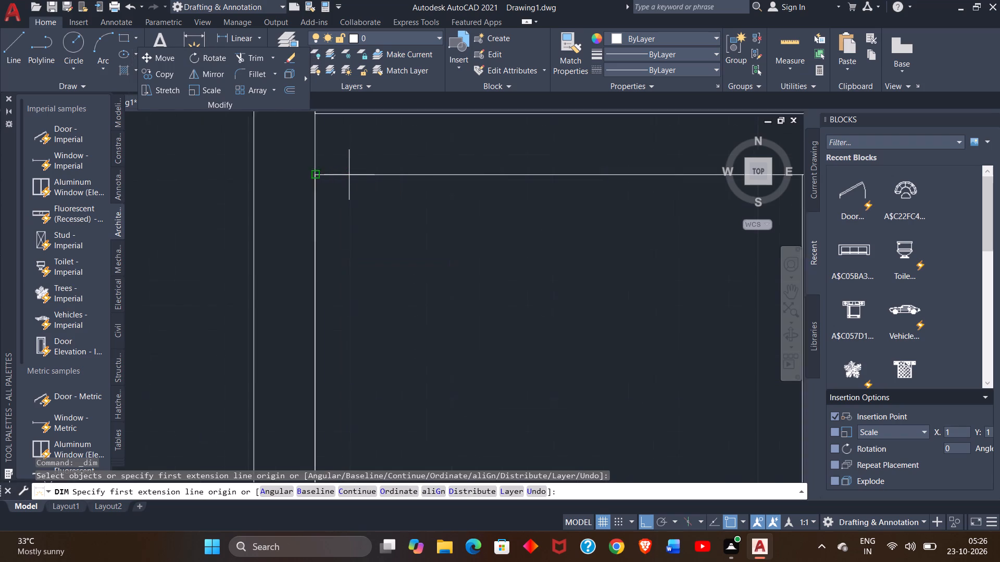
ctrl+scroll(349, 175, up, 1)
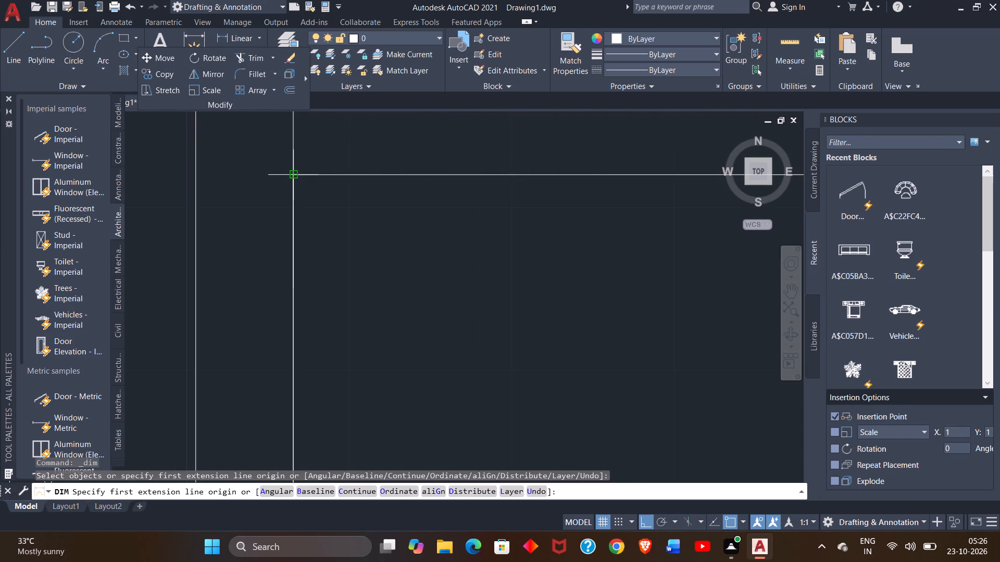
click(294, 175)
ctrl+scroll(386, 197, down, 4)
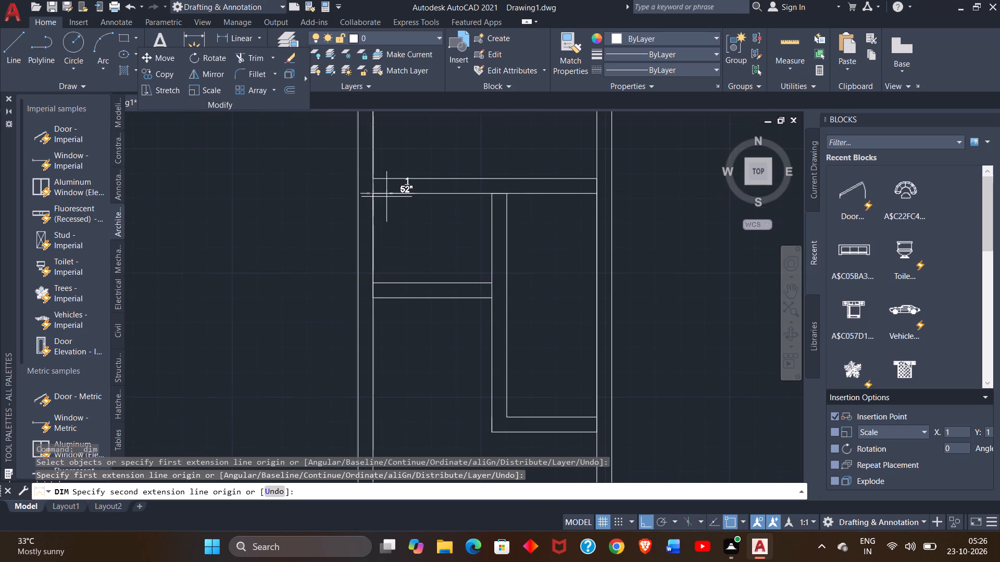
ctrl+scroll(386, 197, down, 3)
ctrl+scroll(386, 197, up, 3)
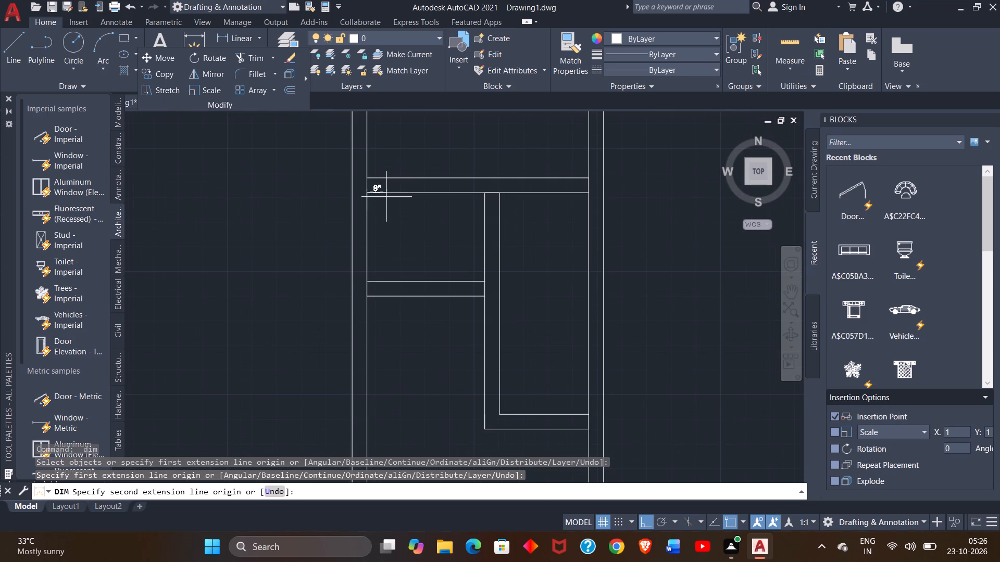
click(488, 195)
click(486, 210)
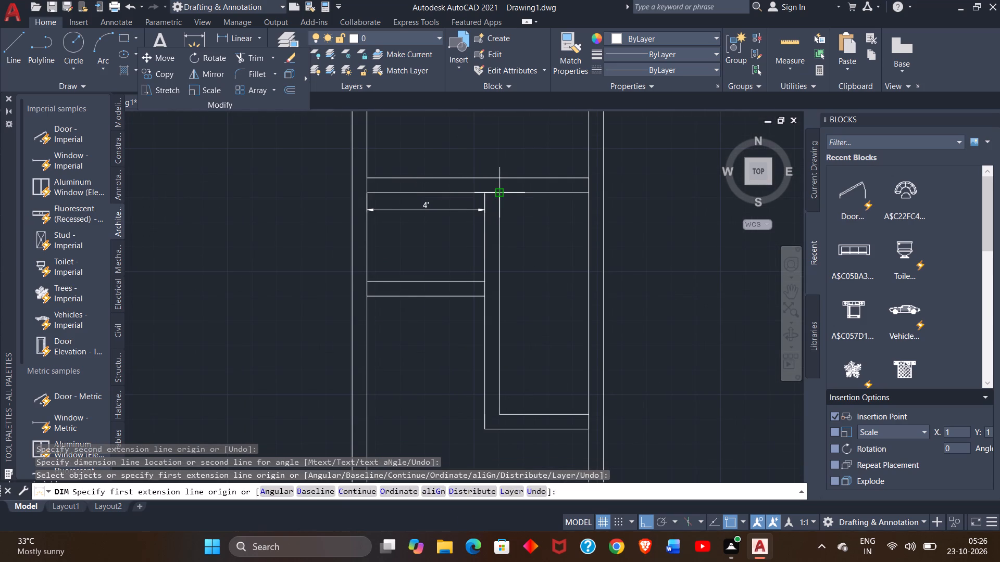
Dimension the tall enclosure's clear width just below the cross wall and its clear height alongside the second partition.
click(501, 192)
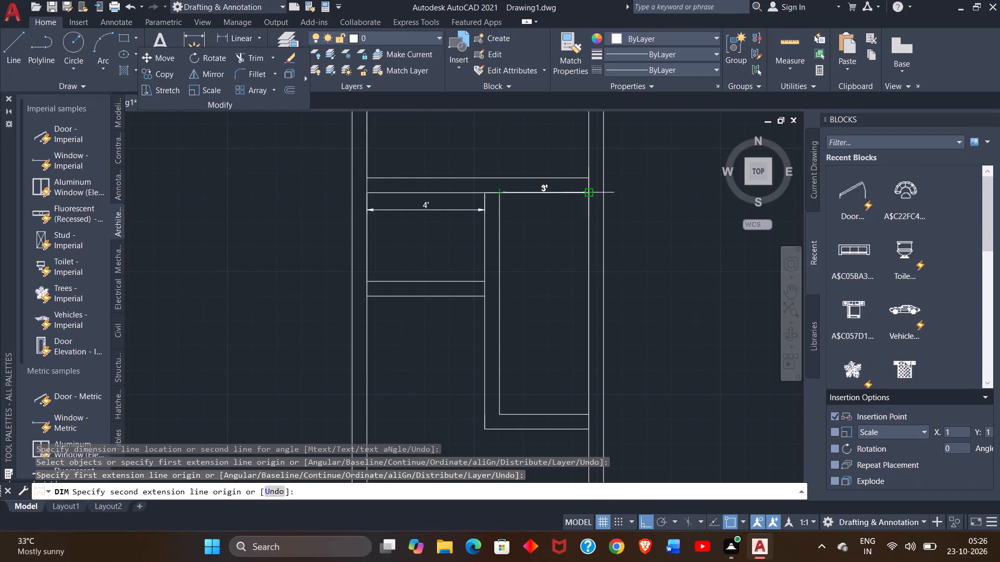
drag(589, 195, 591, 212)
click(591, 212)
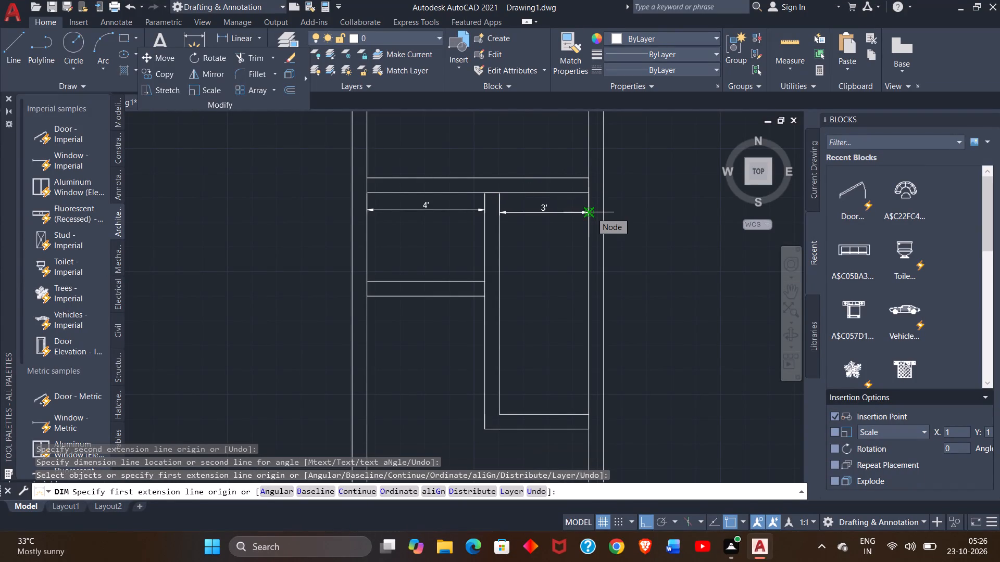
click(590, 193)
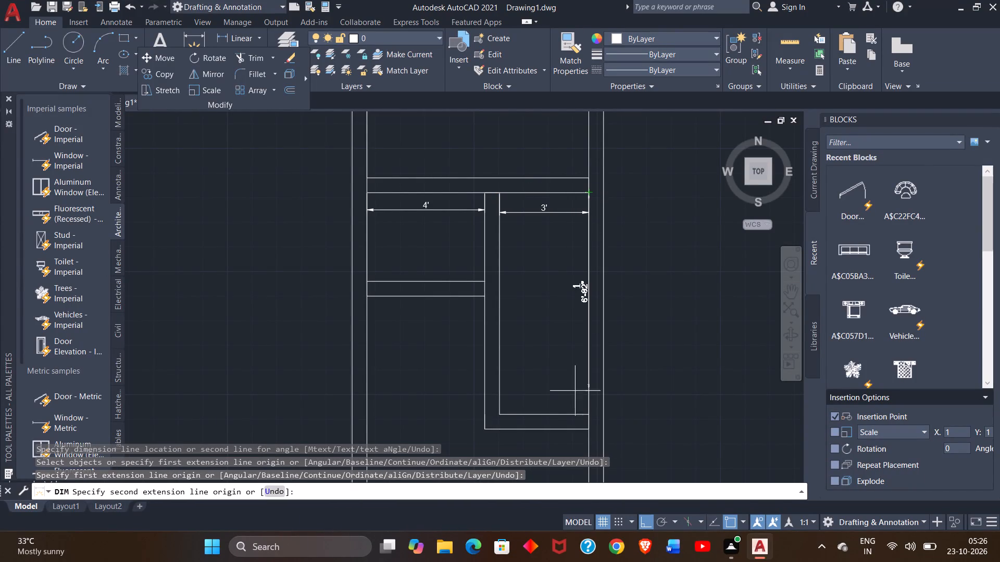
drag(587, 412, 572, 405)
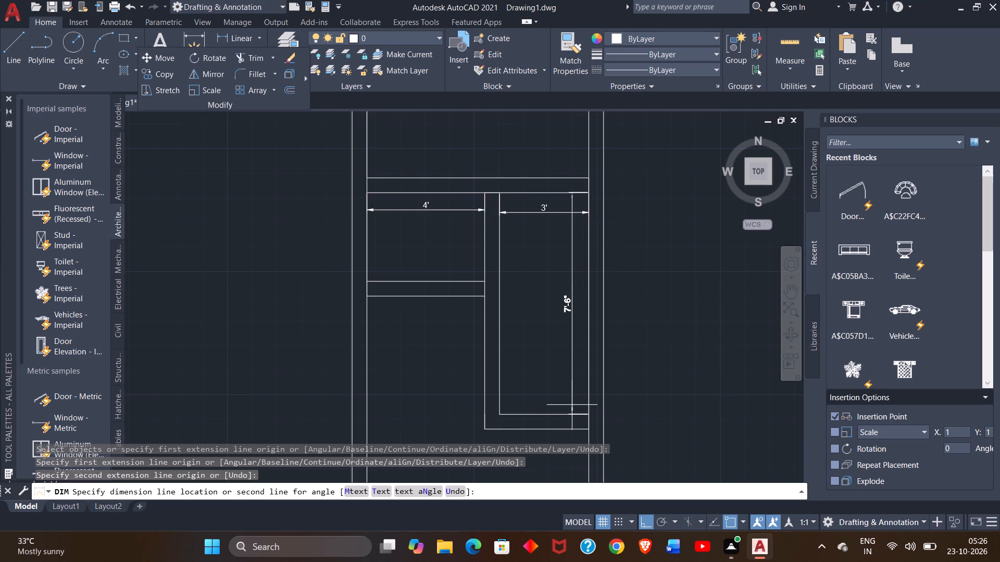
click(572, 405)
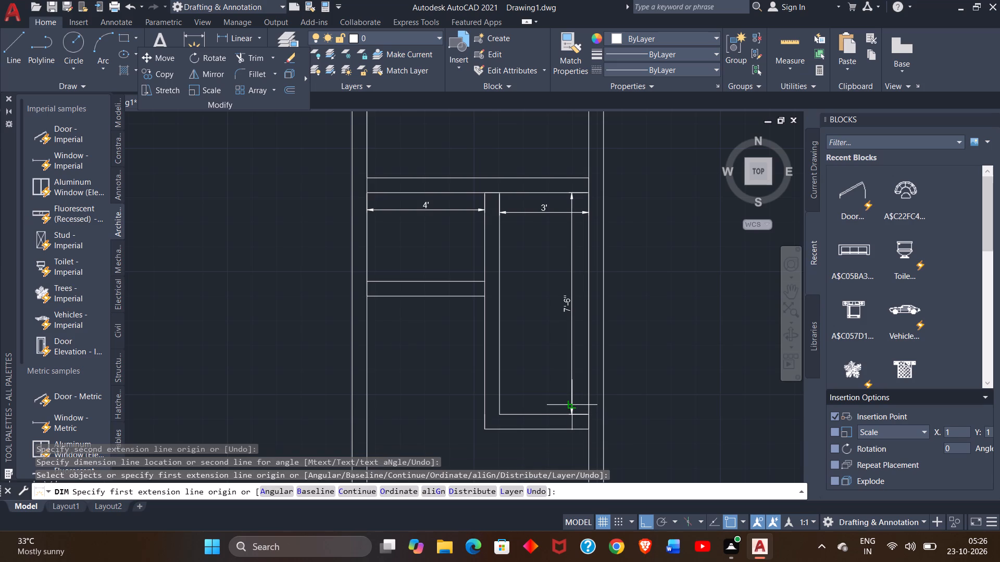
Dimension the small enclosure's clear height from the cross wall to its bottom wall, placed alongside the middle wall.
click(483, 190)
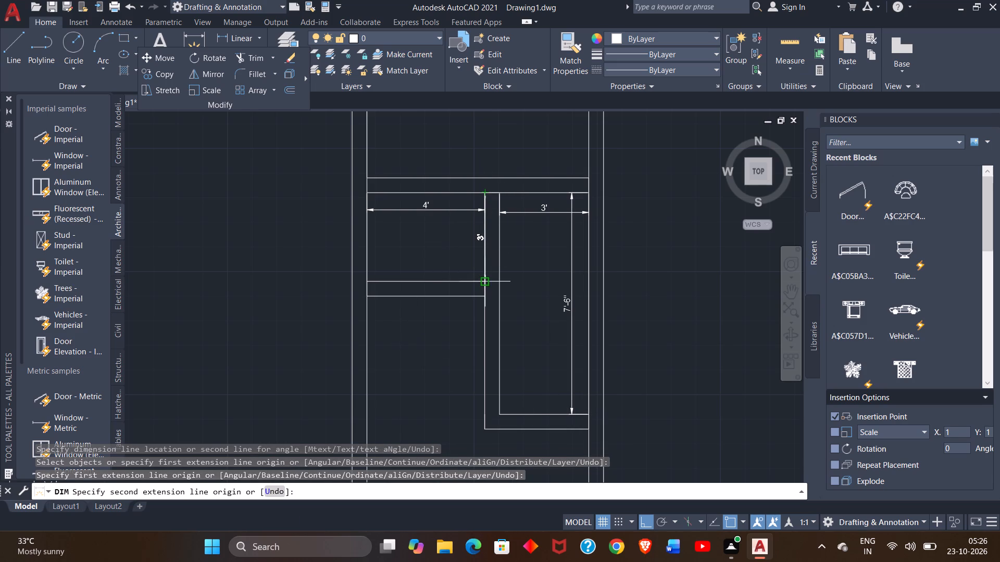
click(486, 281)
click(472, 272)
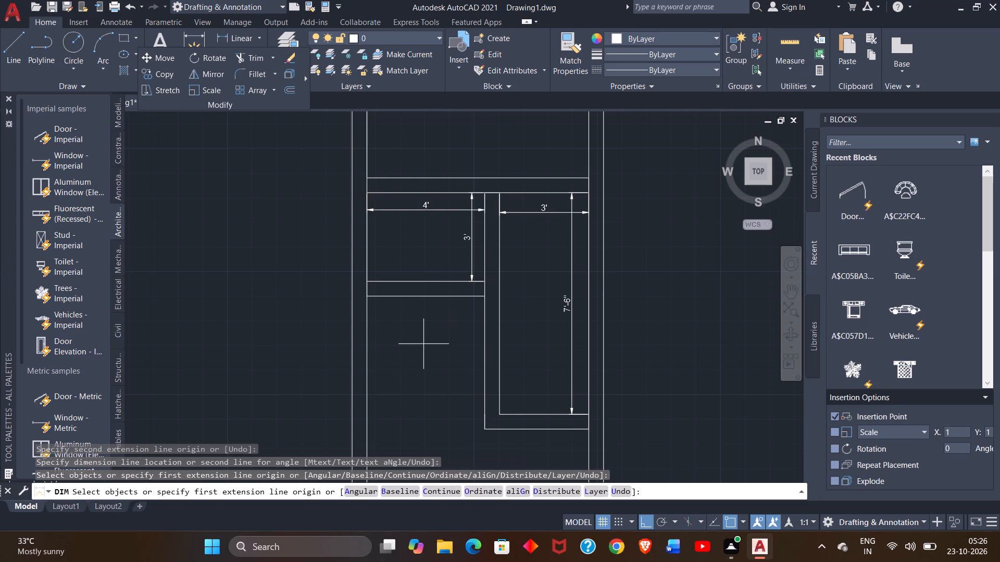
Draw a 6" thick wall from the first partition's lower end to the left outer wall's inner face, closing it at the partition's right edge.
ctrl+scroll(423, 344, down, 1)
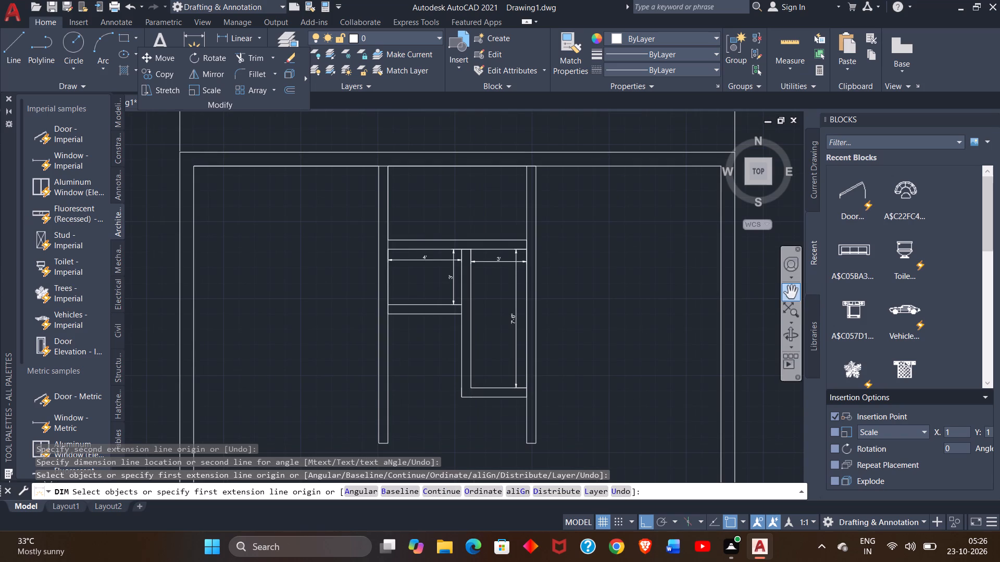
click(795, 292)
click(650, 317)
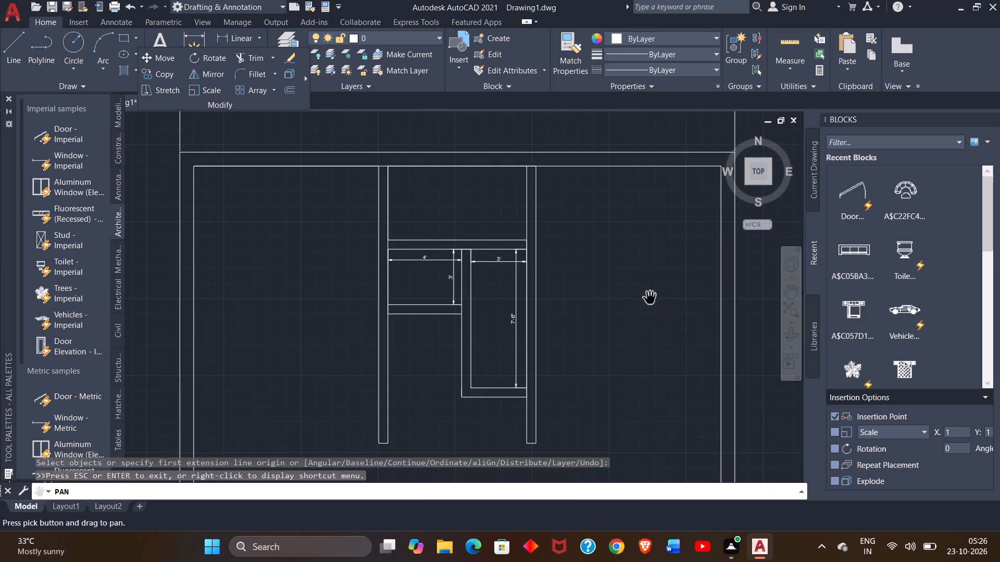
drag(636, 317, 681, 169)
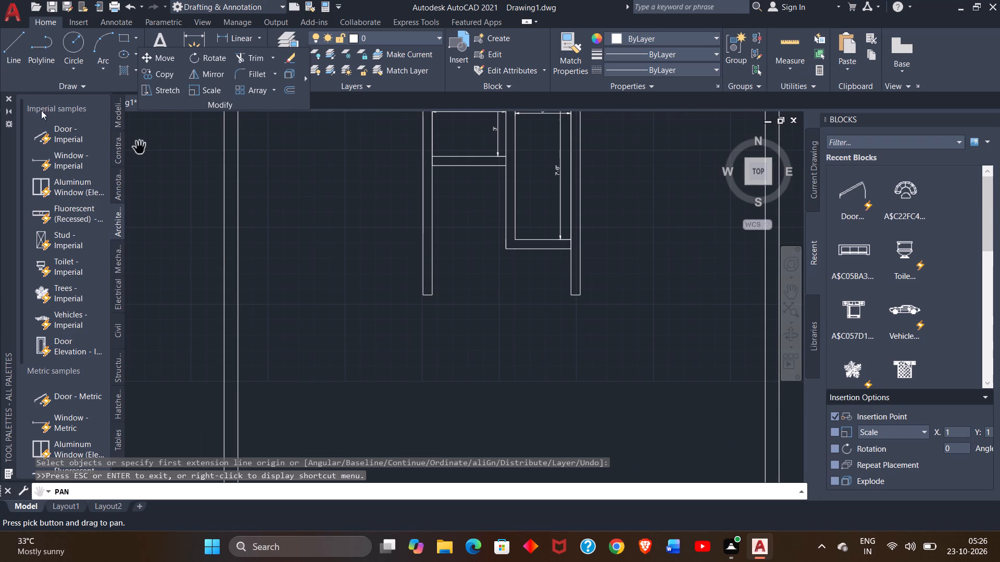
click(15, 47)
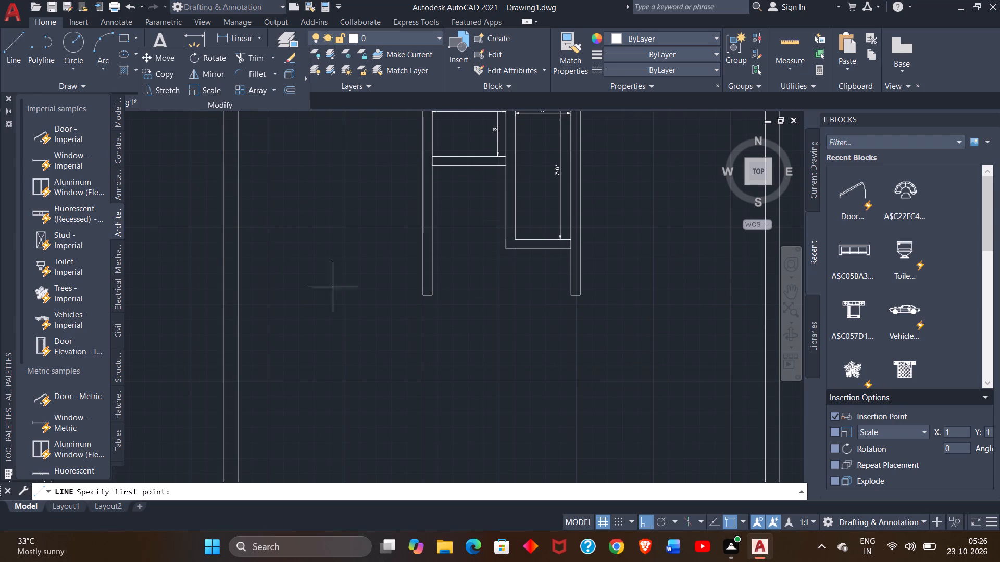
click(433, 296)
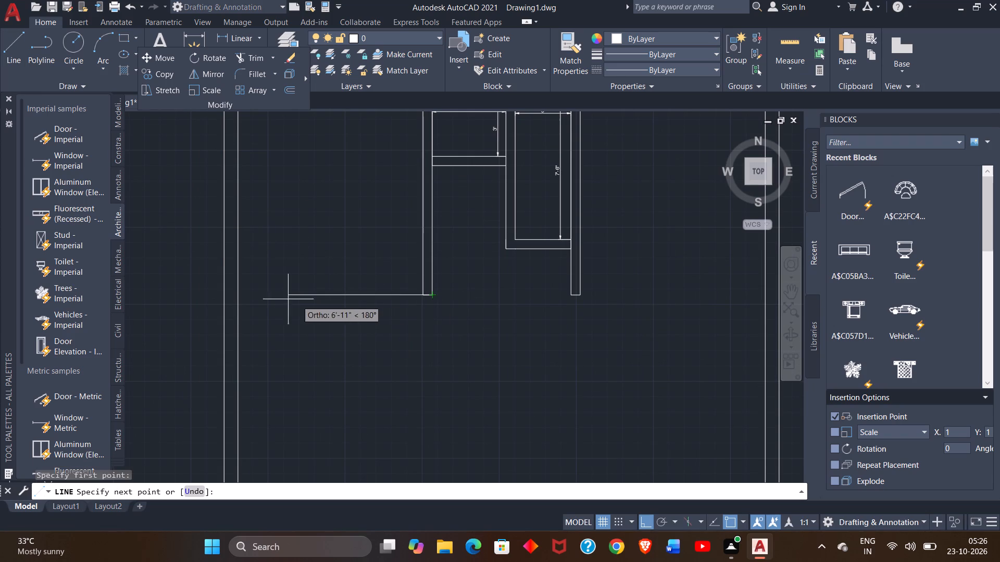
click(235, 297)
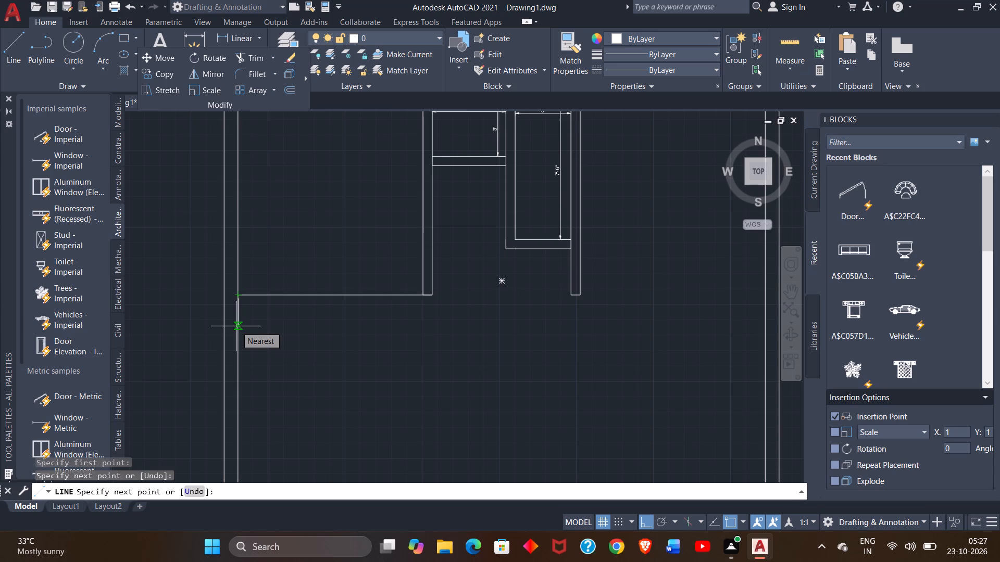
key(6)
key(shift+quotedbl)
key(Return)
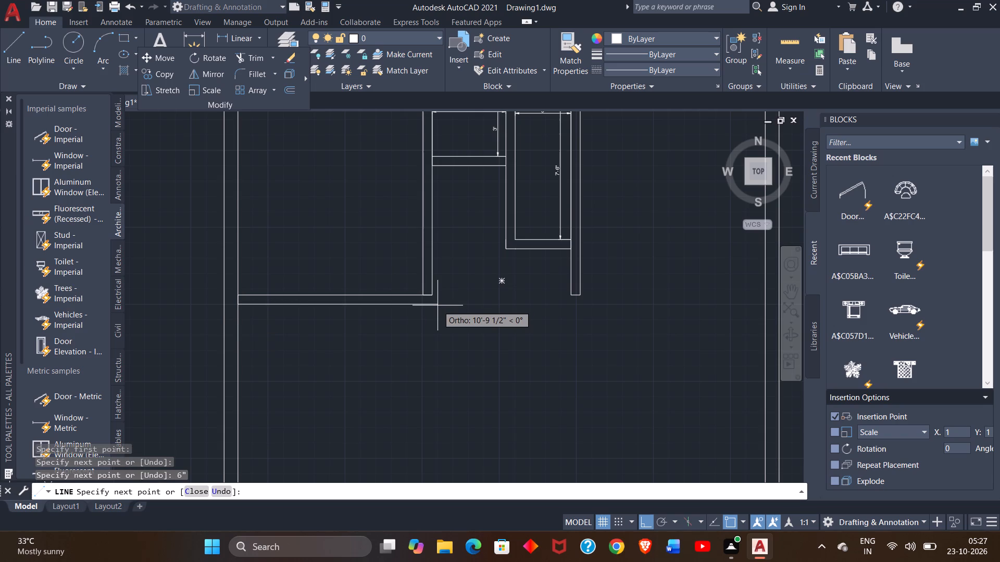
ctrl+scroll(438, 305, up, 2)
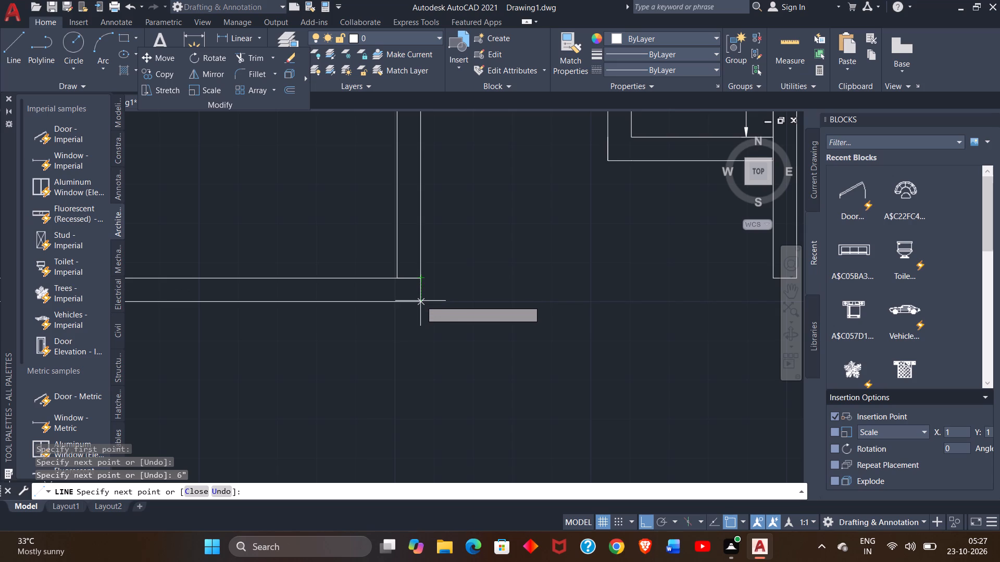
click(420, 301)
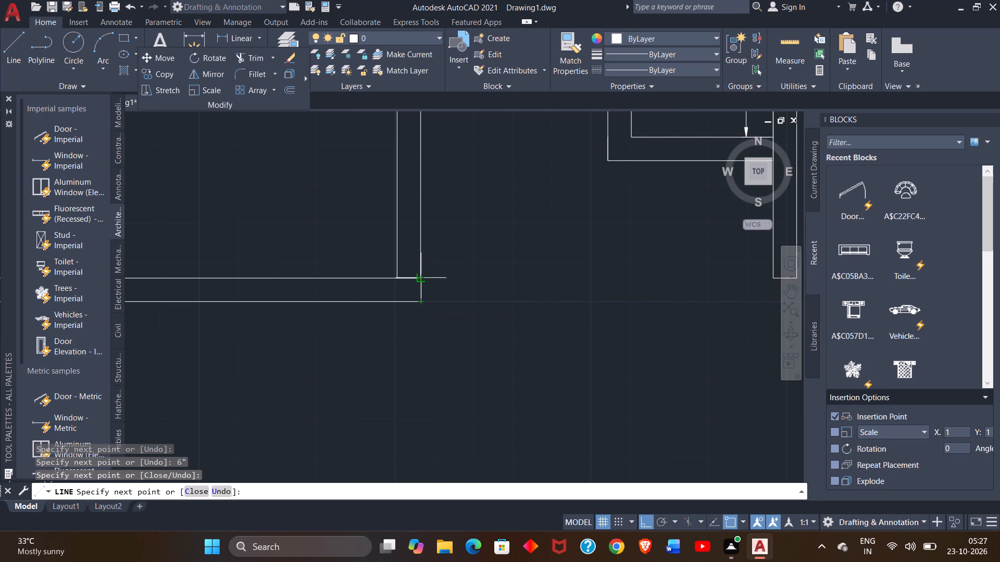
click(422, 277)
right_click(428, 277)
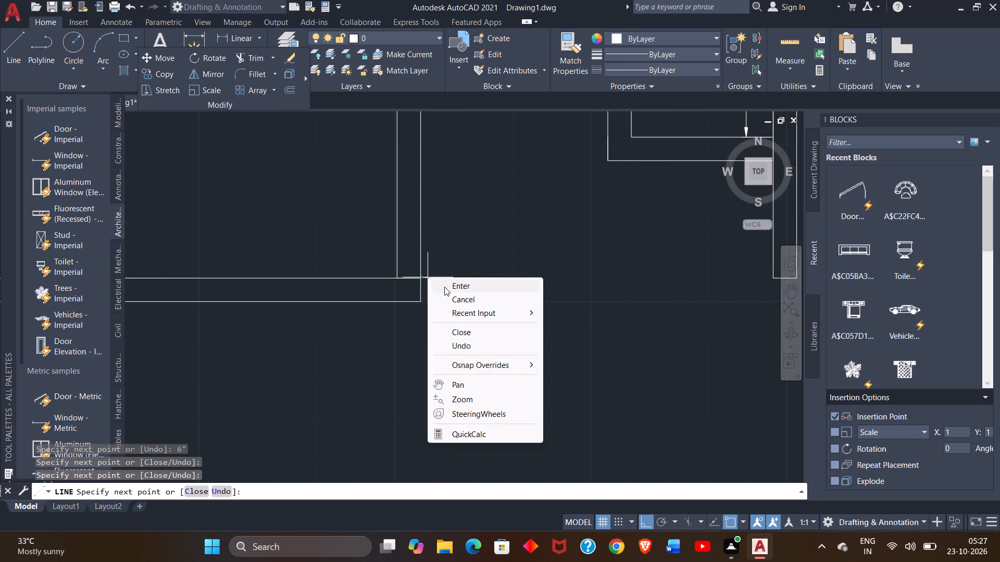
click(444, 287)
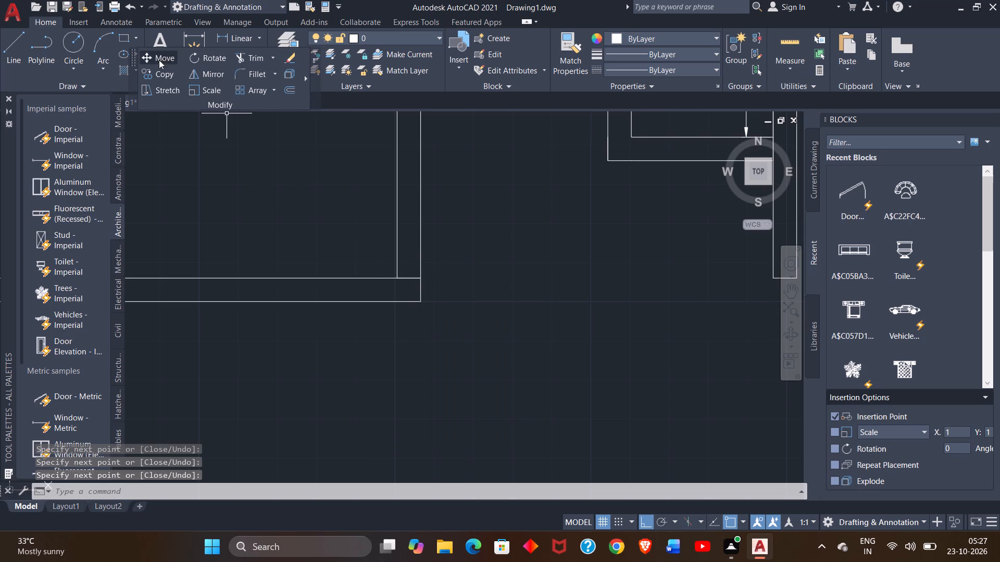
Trim the short line crossing the first partition's lower end where it meets the new horizontal wall.
click(245, 53)
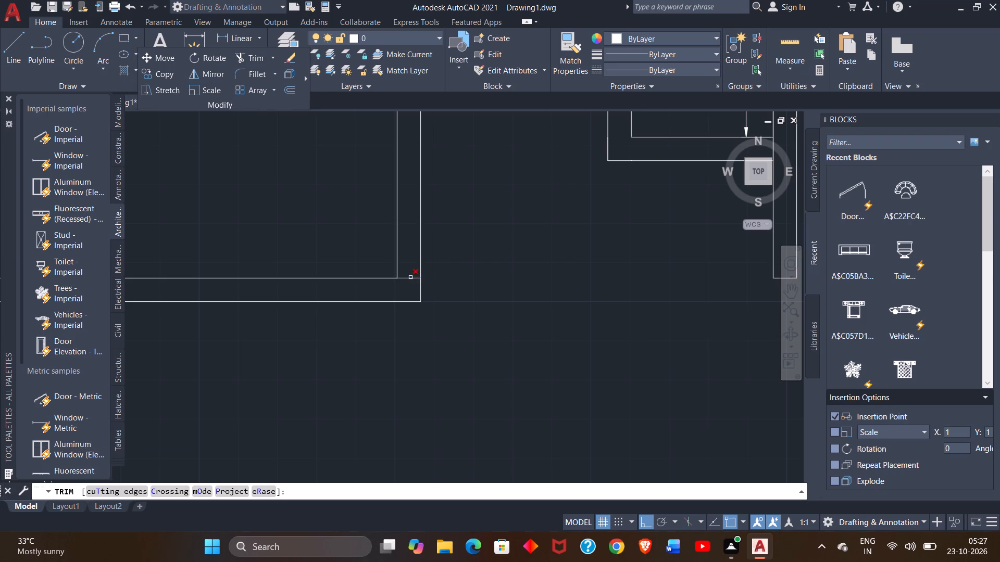
drag(410, 273, 410, 294)
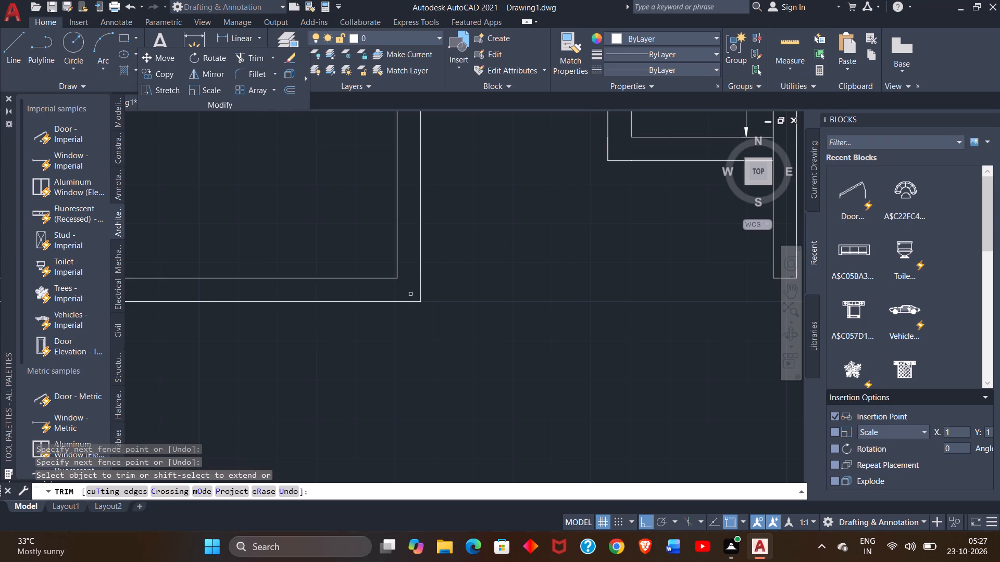
right_click(410, 294)
click(431, 302)
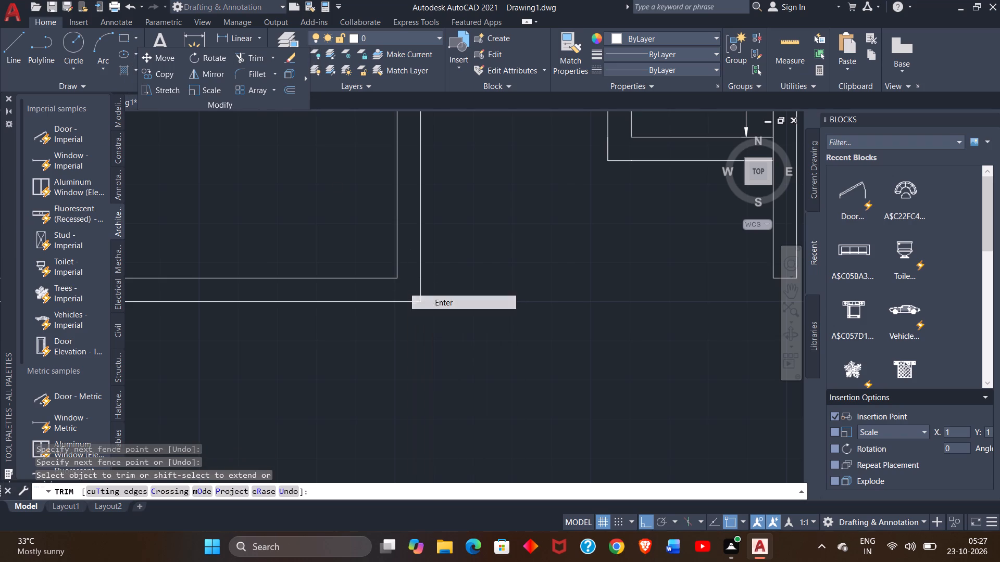
Draw a room outline below the new wall: 5' down the left outer wall's inner face, 8' right, and back up to the wall.
click(782, 293)
drag(546, 321, 585, 305)
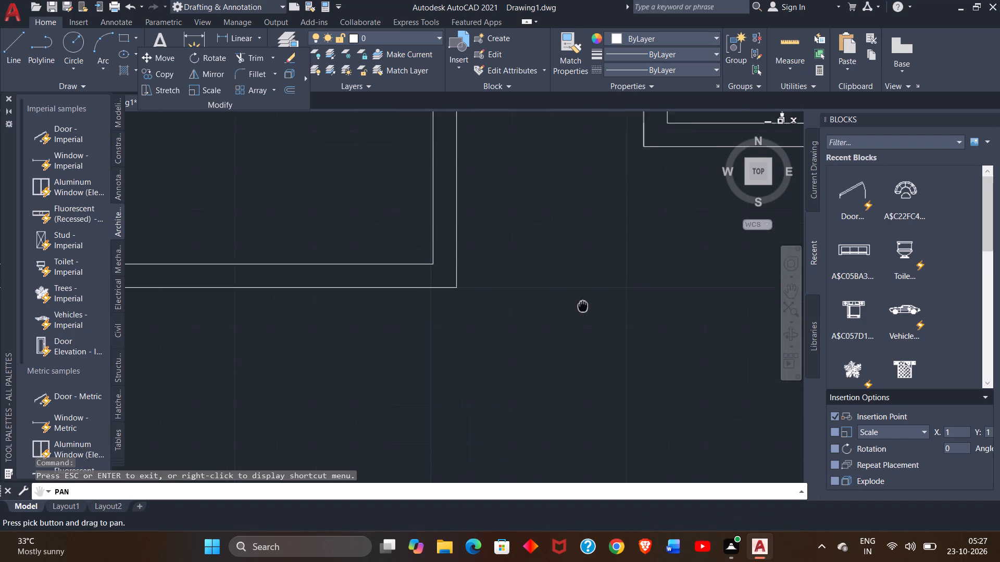
drag(585, 305, 595, 302)
ctrl+scroll(595, 302, down, 4)
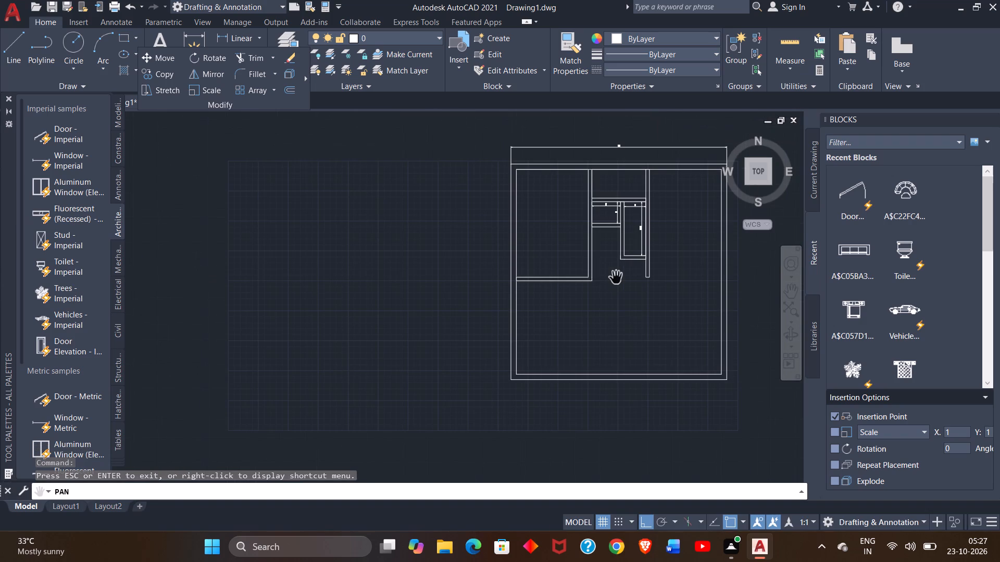
click(616, 277)
ctrl+scroll(616, 277, up, 3)
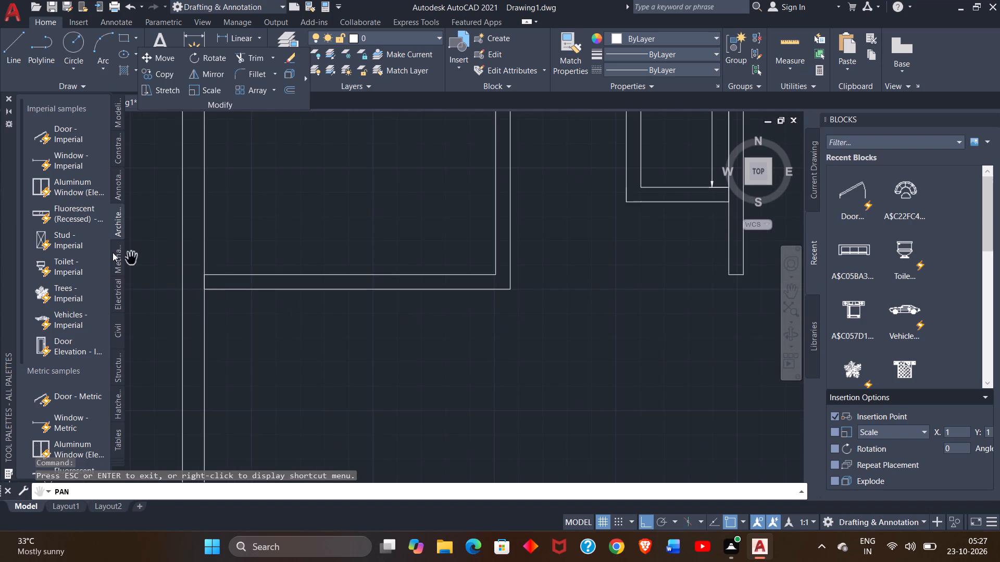
click(18, 63)
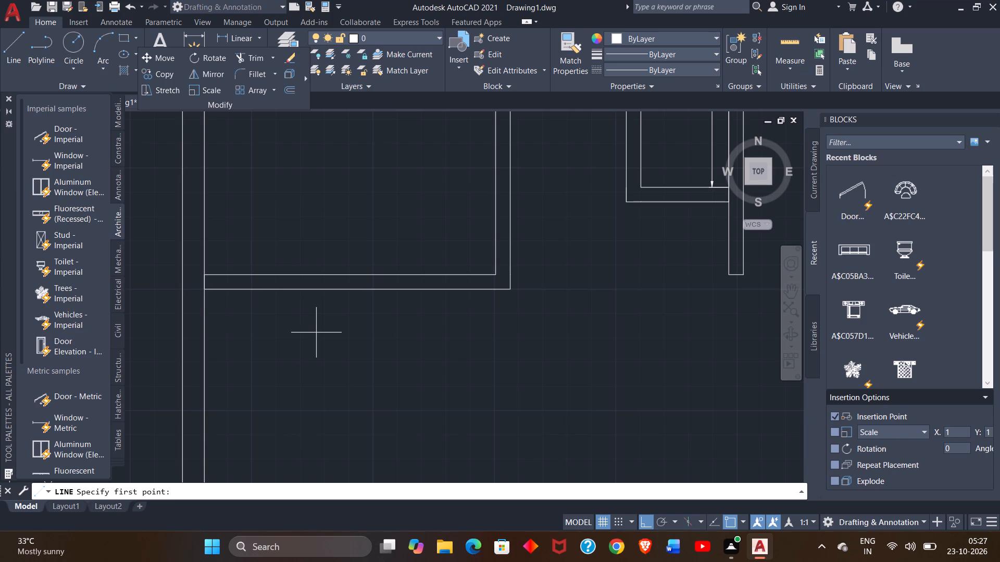
click(206, 289)
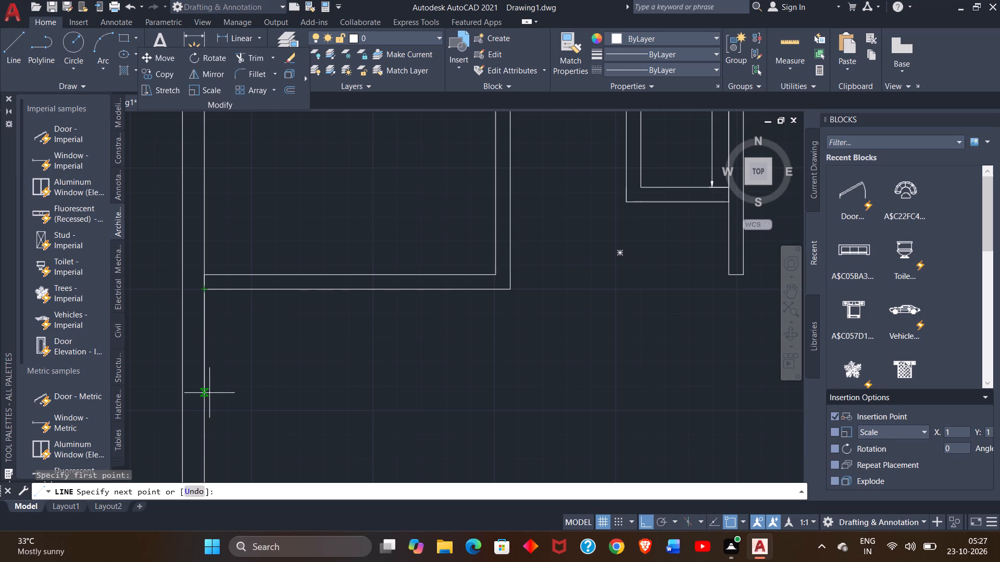
text(5')
key(Return)
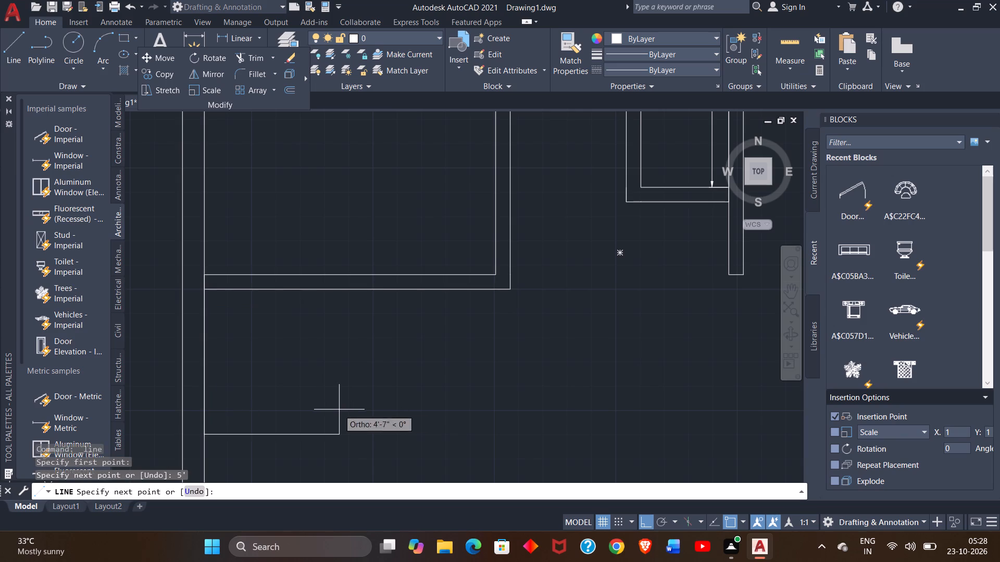
ctrl+scroll(340, 409, down, 1)
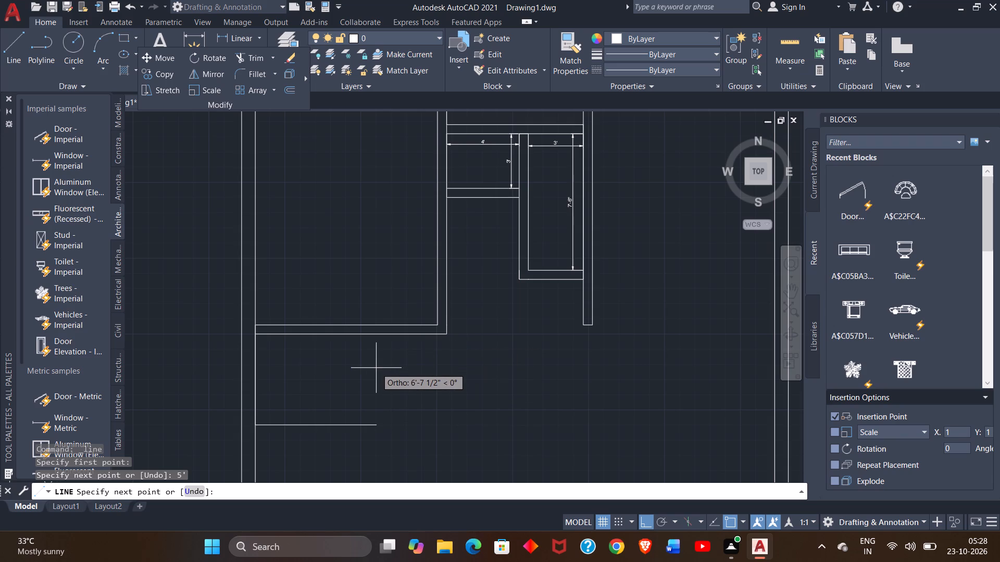
text(8')
key(Return)
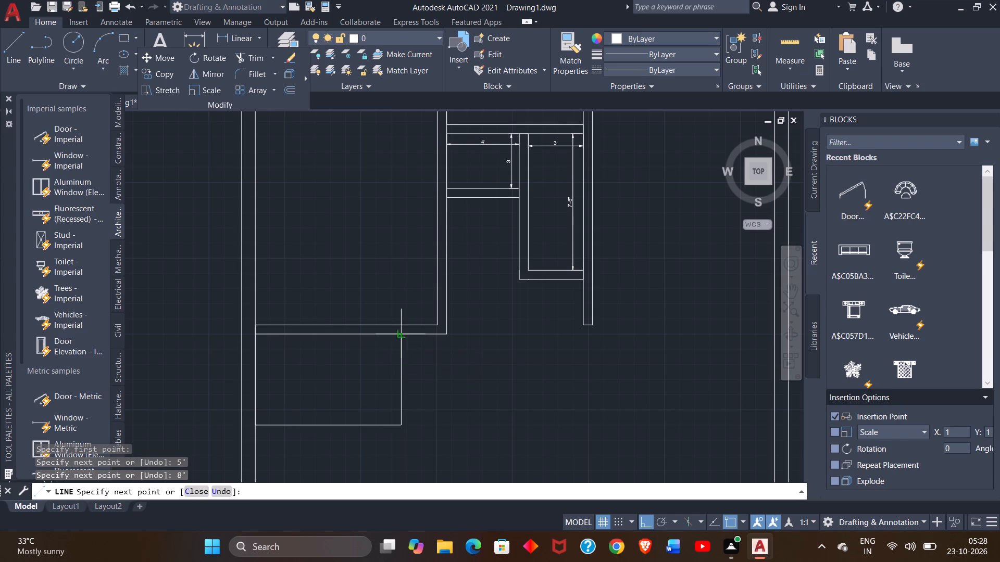
click(402, 333)
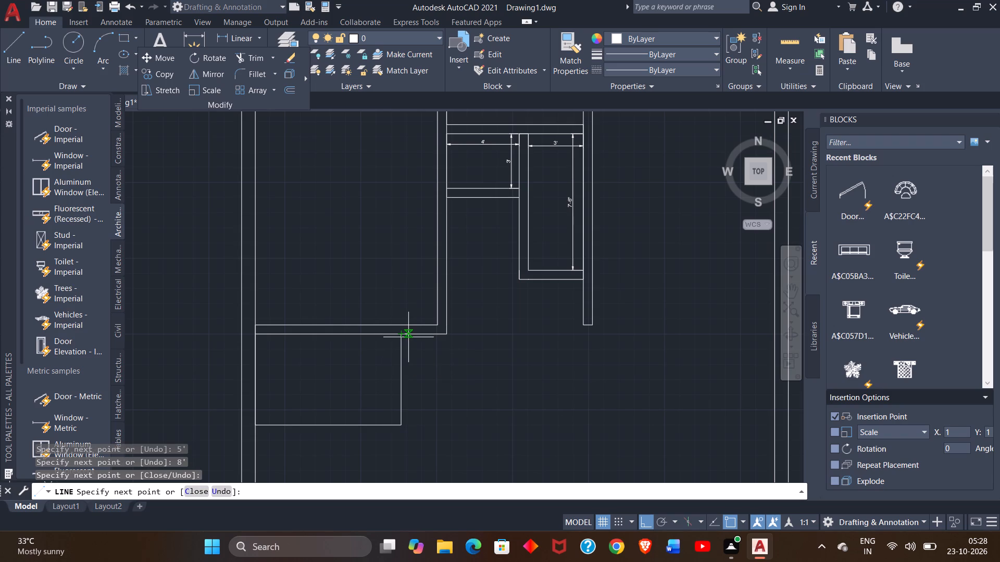
Give the 8' by 5' room's right and bottom walls a 6" thickness with an outer line ending at the left outer wall.
key(6)
key(shift+quotedbl)
key(Return)
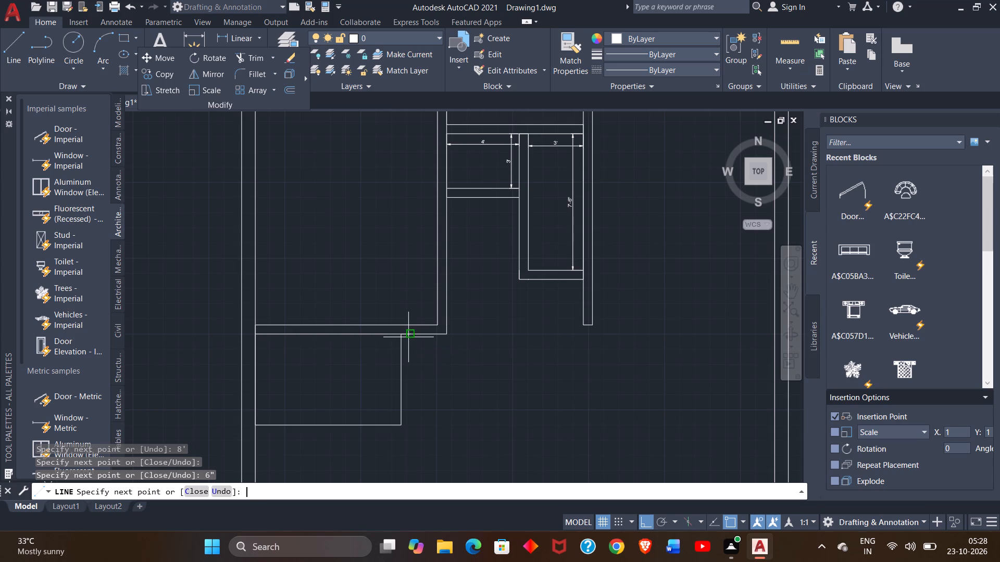
click(410, 425)
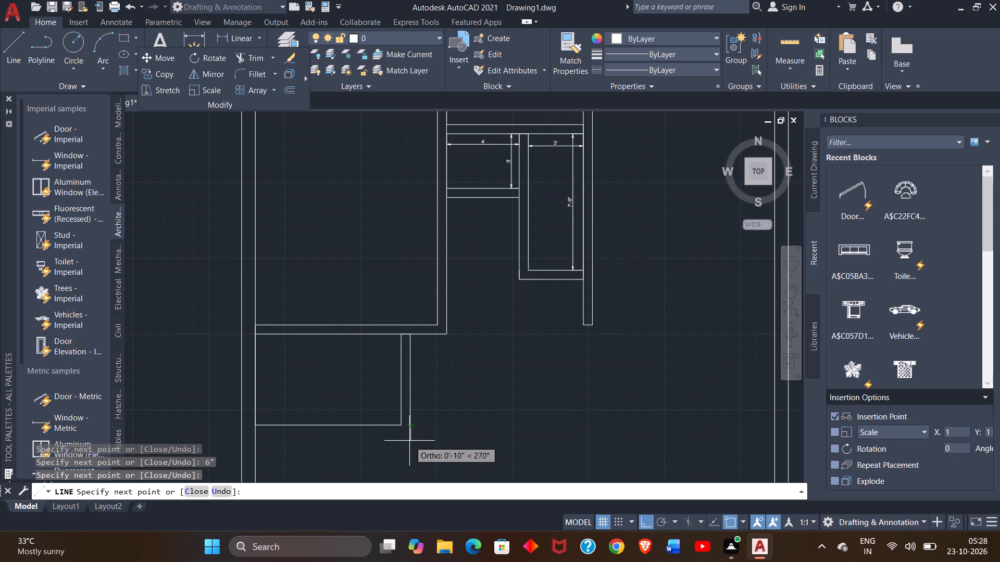
key(6)
key(shift+quotedbl)
key(Return)
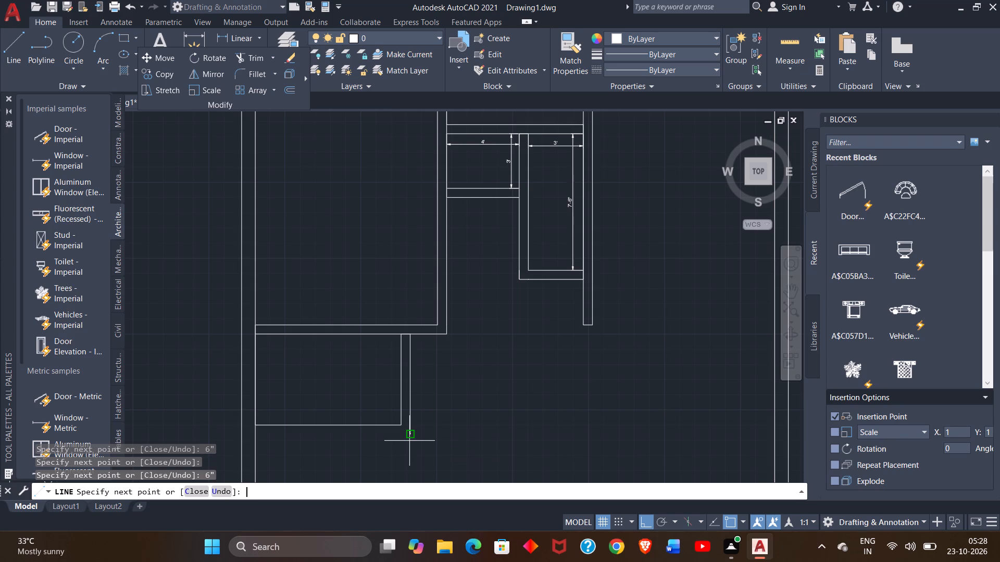
click(254, 432)
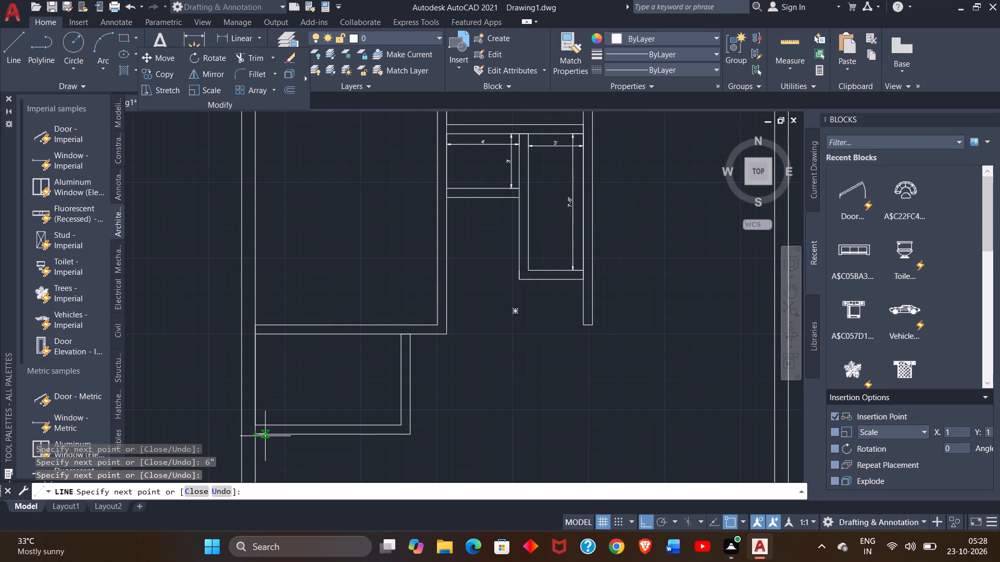
right_click(265, 436)
click(276, 285)
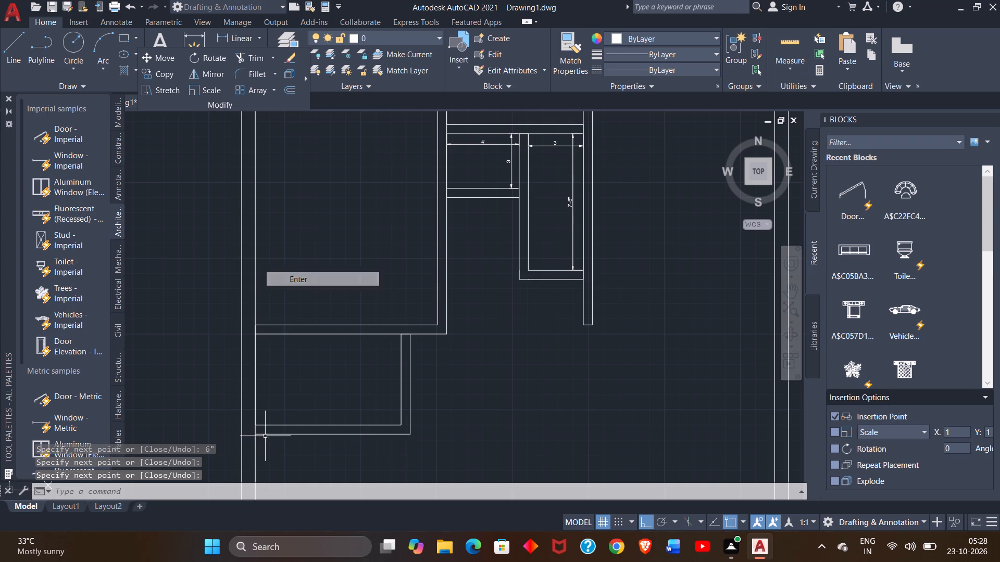
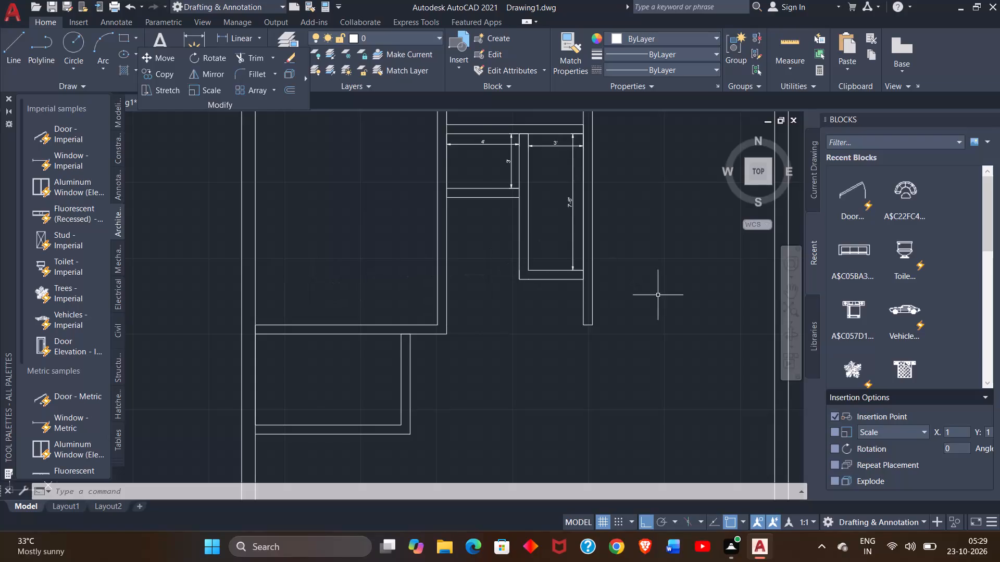
Examine the plan from the top outer wall down to the open area below the 8' by 5' room.
click(790, 291)
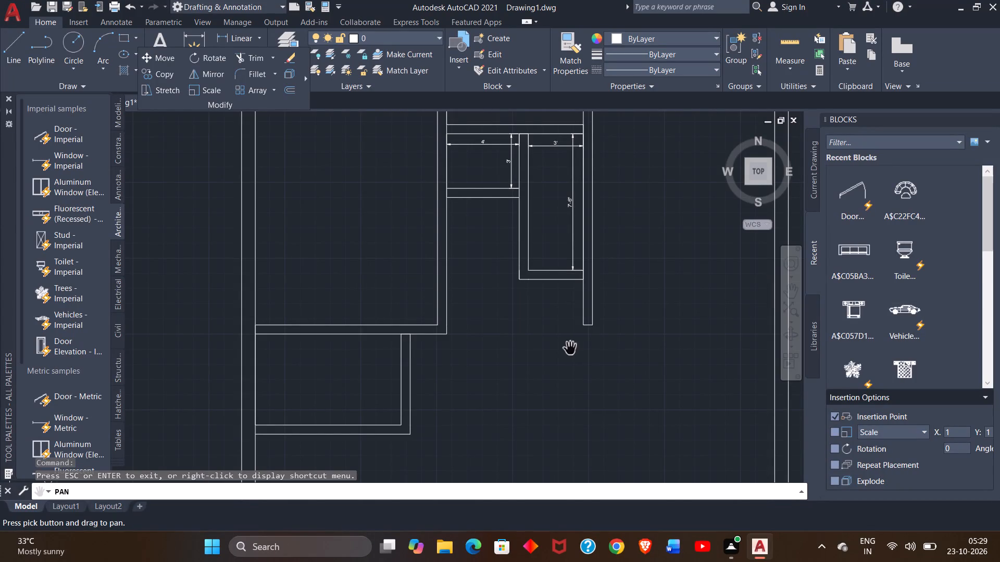
drag(570, 349, 577, 155)
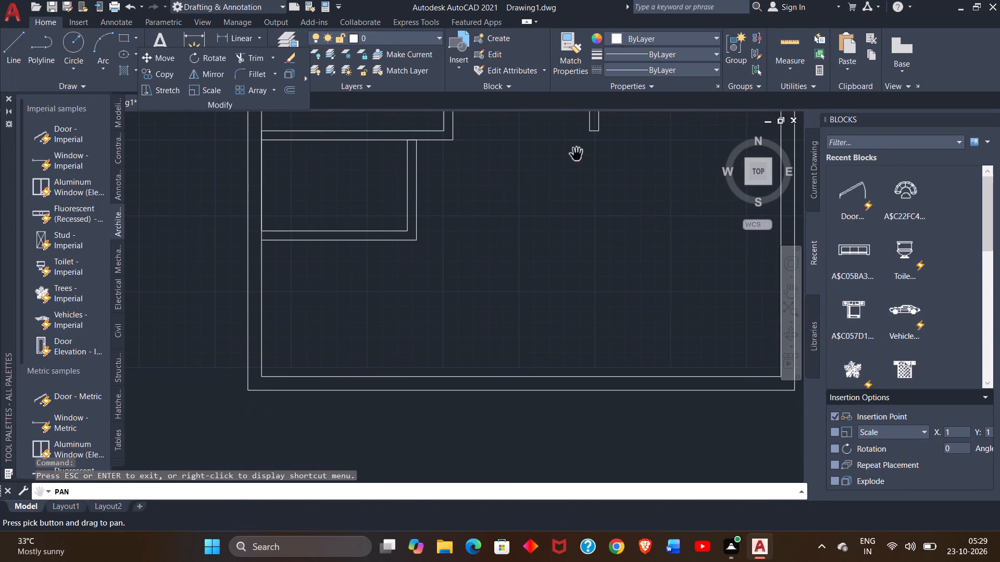
drag(519, 228, 520, 266)
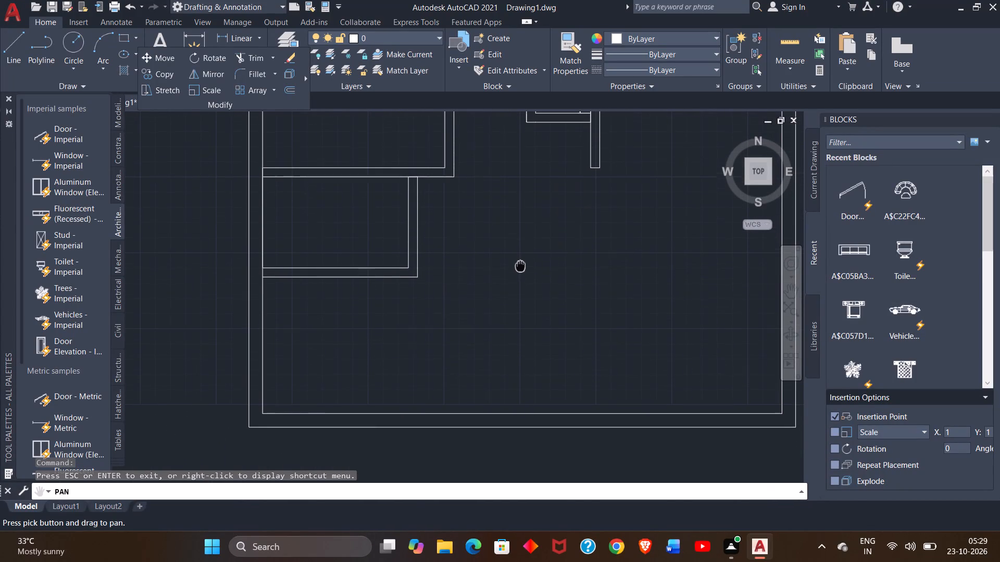
drag(520, 266, 519, 287)
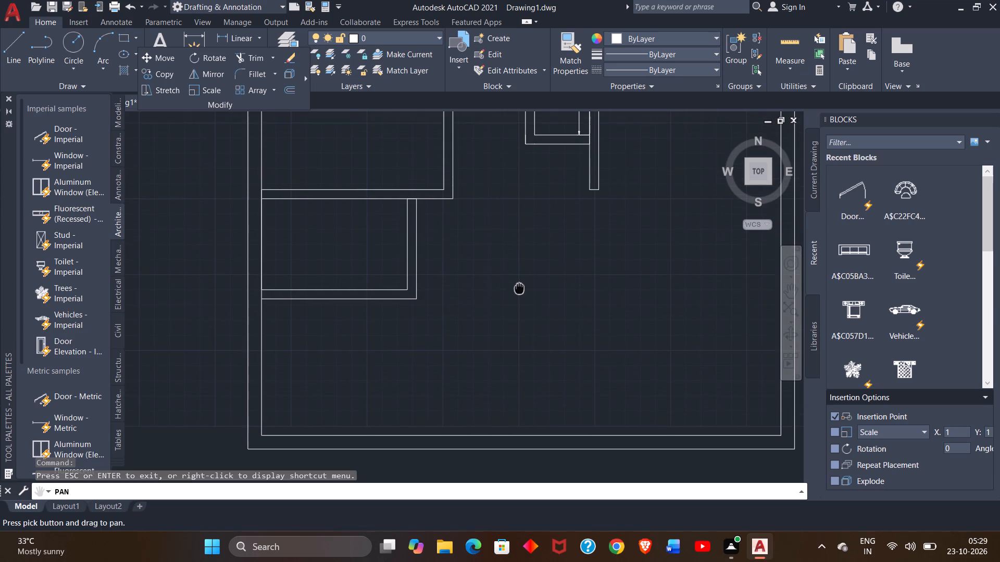
drag(519, 287, 523, 470)
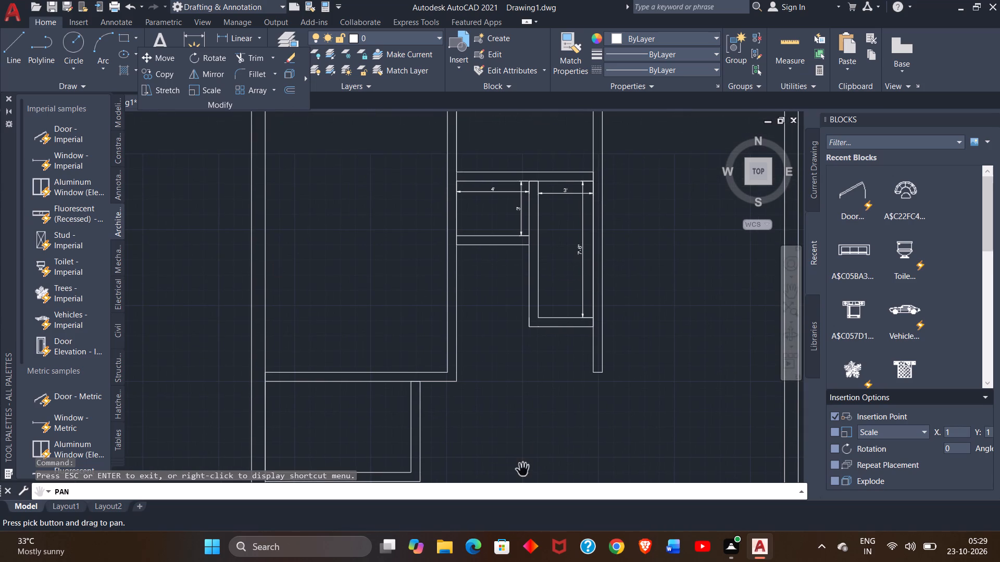
drag(519, 424, 519, 488)
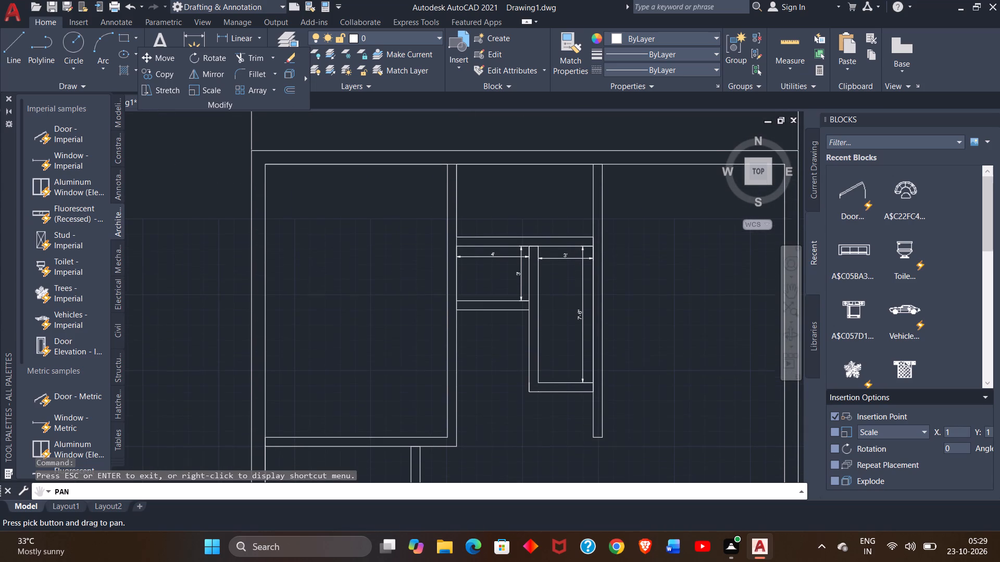
drag(519, 488, 489, 291)
drag(495, 311, 485, 208)
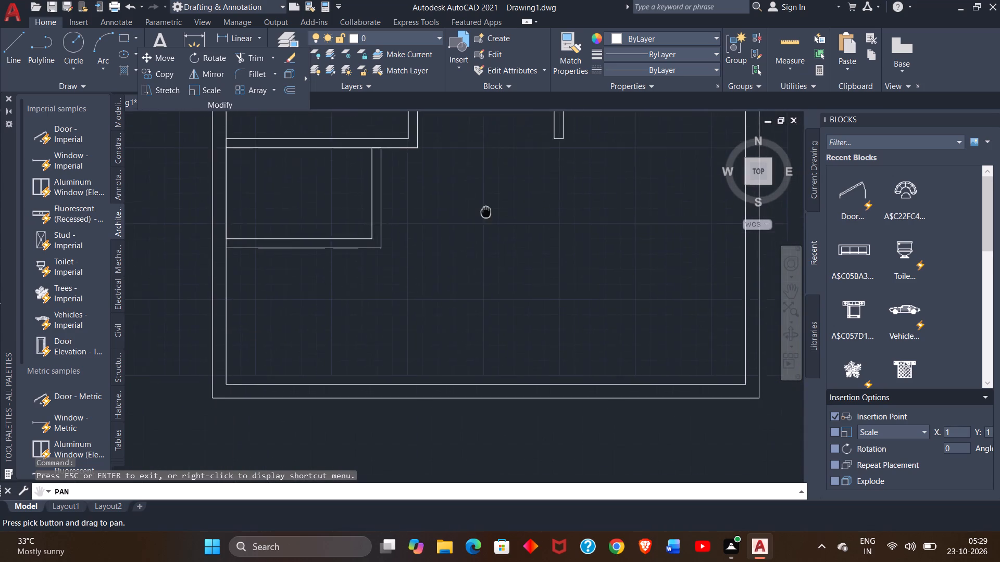
drag(485, 208, 499, 160)
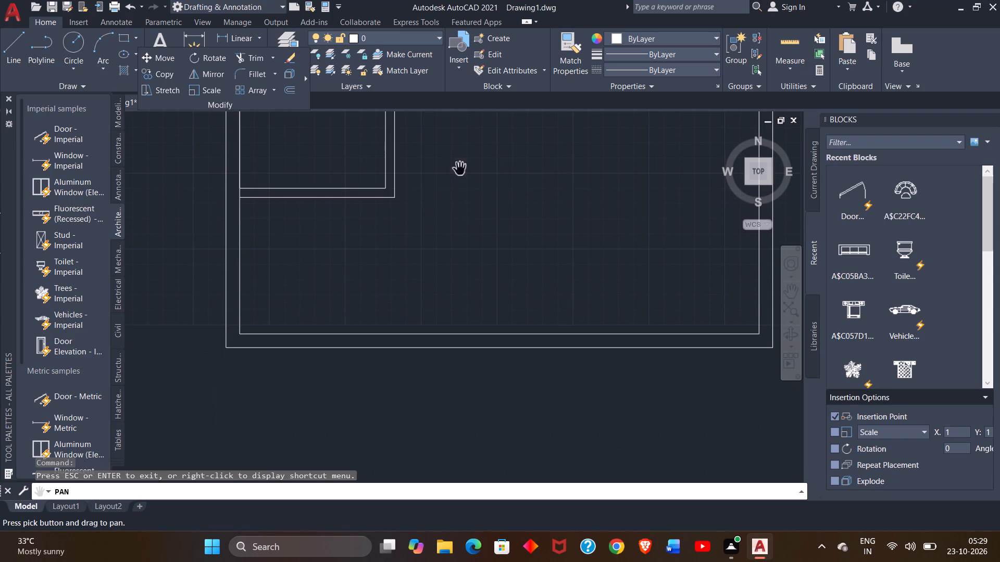
Check the distance from the 8' by 5' room's bottom wall to the bottom outer wall's inner face with a temporary dimension.
click(199, 48)
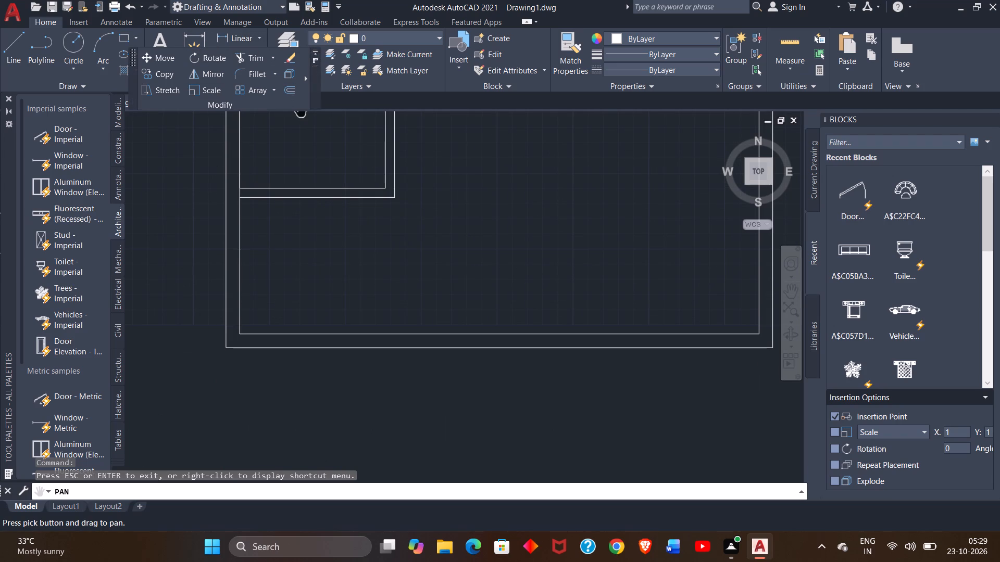
click(192, 50)
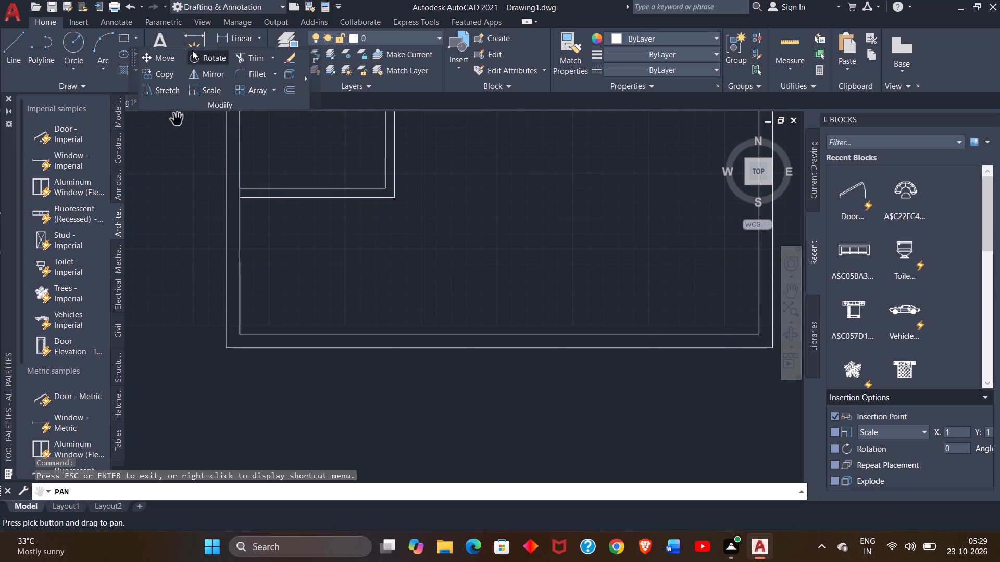
click(196, 47)
click(198, 38)
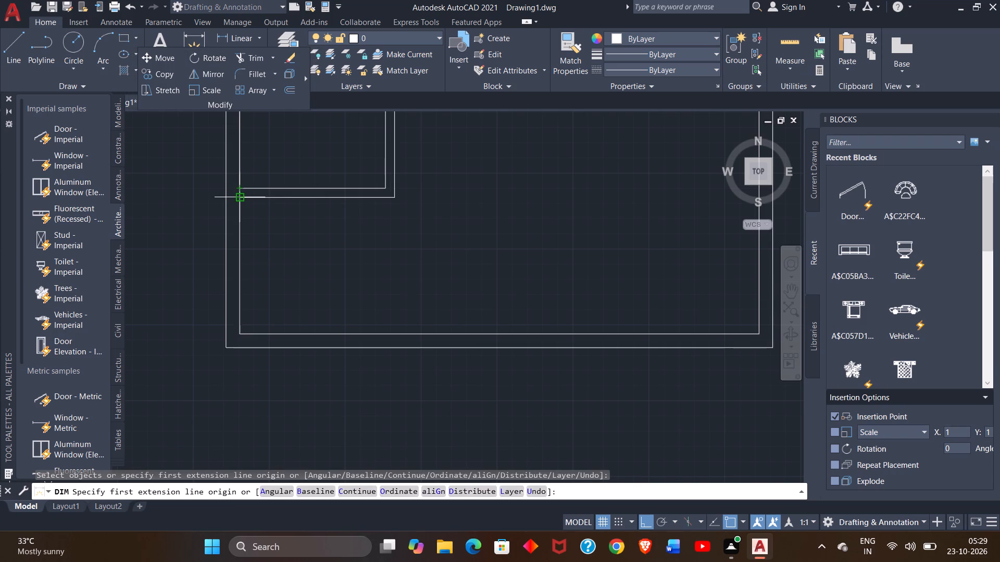
drag(239, 195, 243, 334)
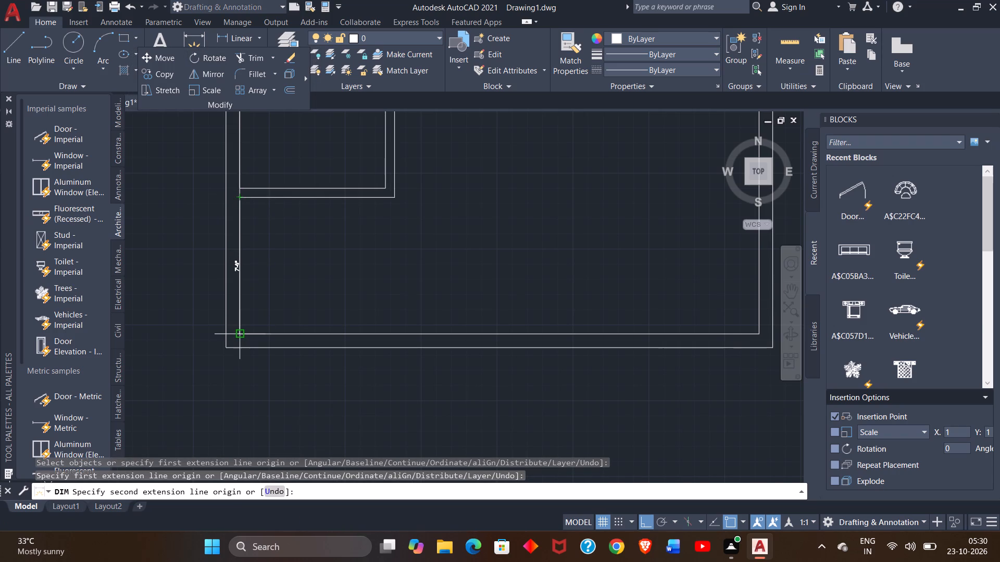
drag(243, 334, 241, 334)
right_click(248, 324)
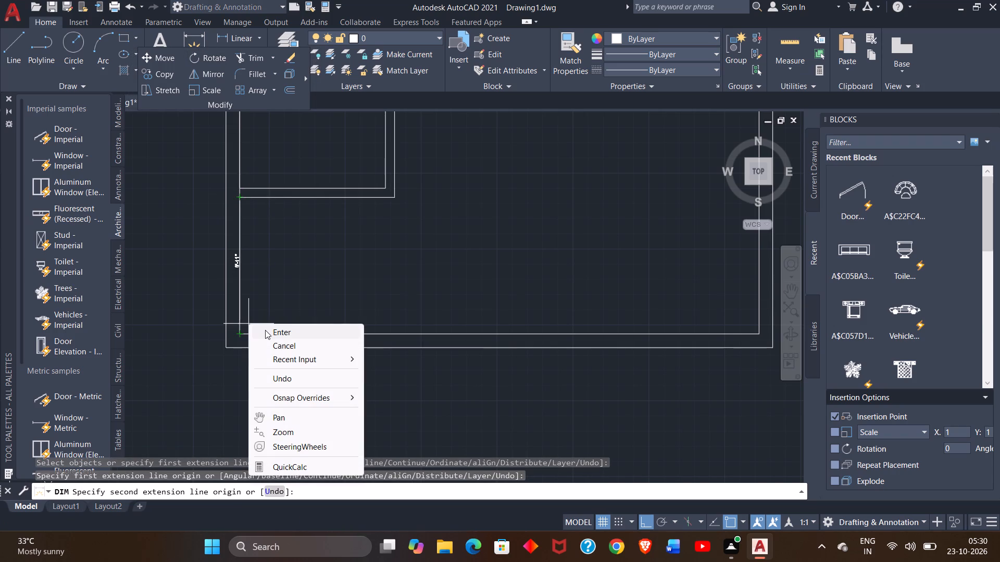
click(265, 330)
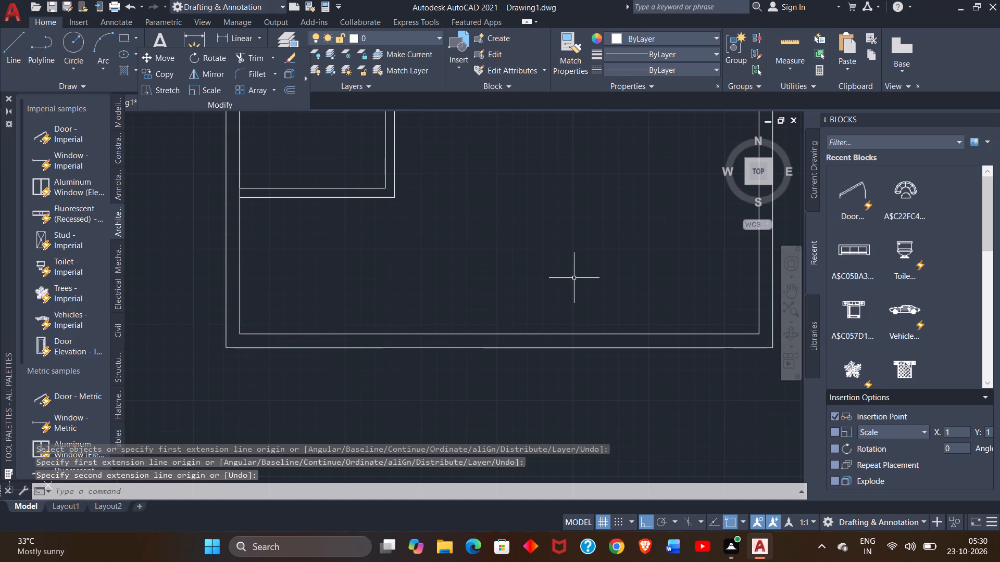
Review the partitions, small enclosures and rooms between the bottom and top outer walls.
click(789, 290)
drag(536, 288, 537, 404)
drag(536, 287, 535, 348)
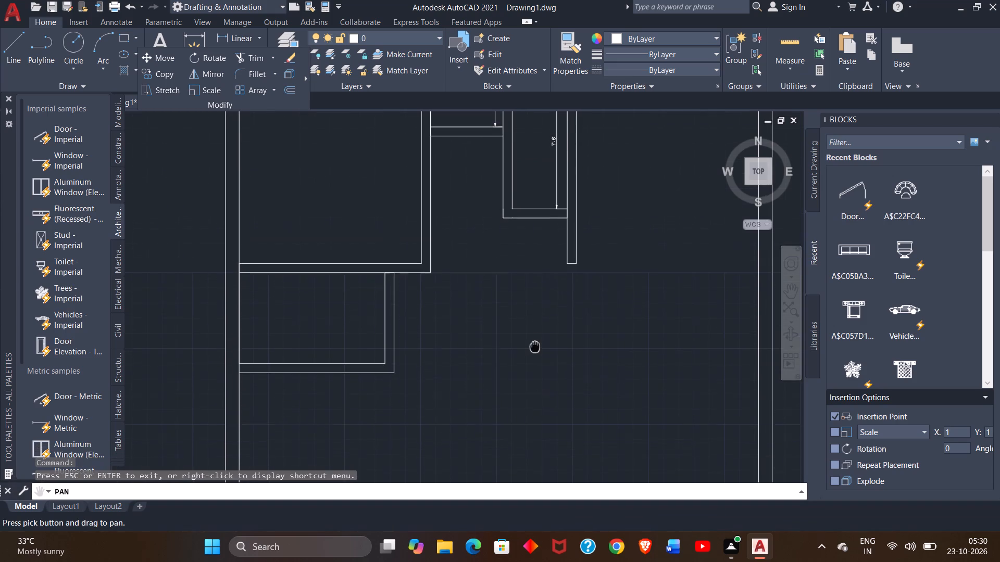
drag(535, 348, 535, 383)
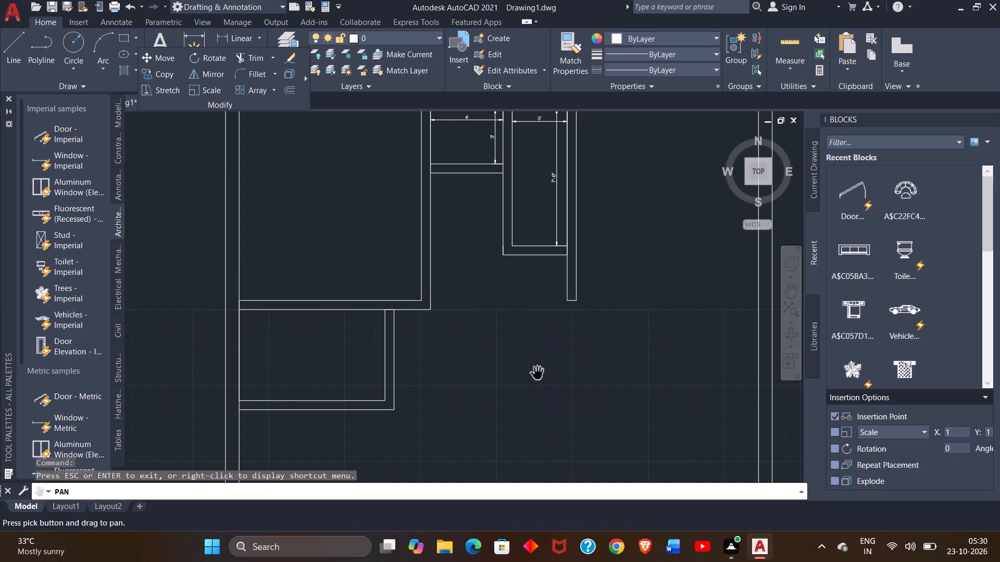
drag(534, 357, 502, 263)
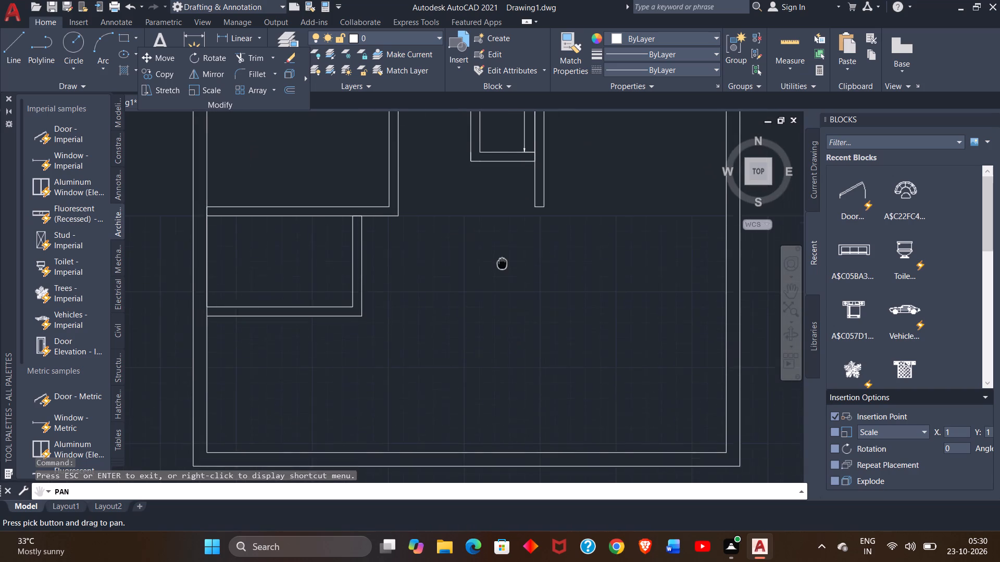
drag(502, 263, 515, 224)
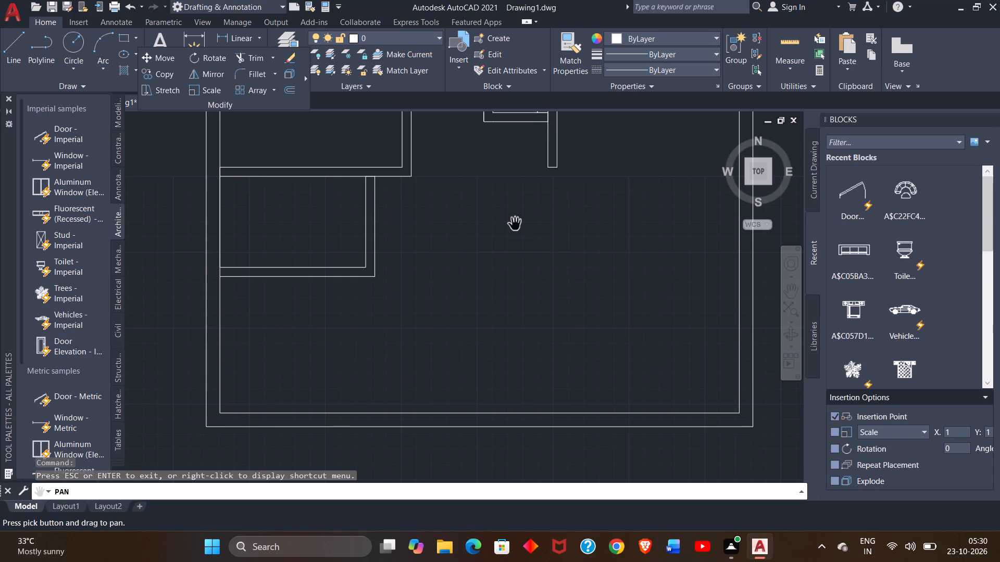
drag(482, 190, 479, 387)
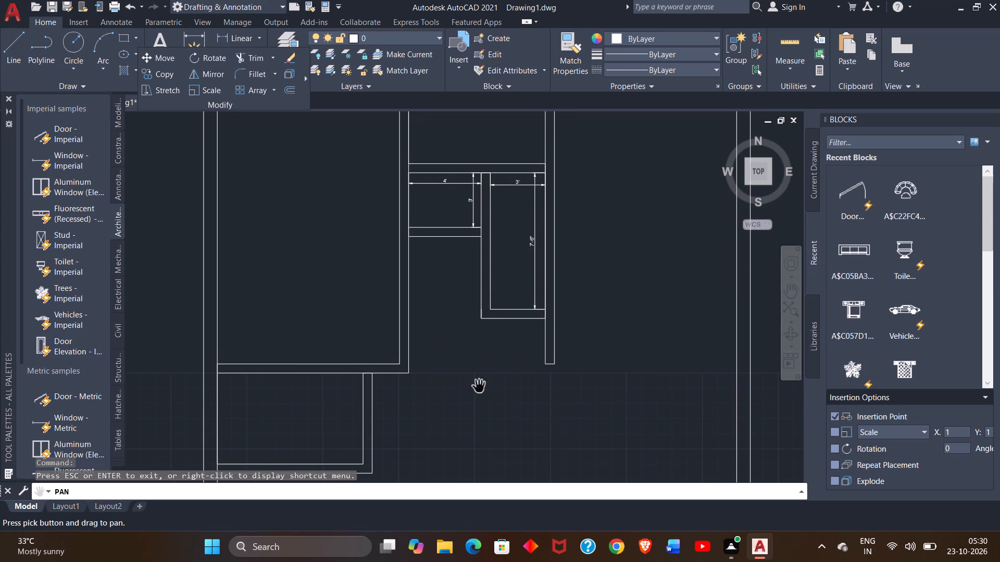
drag(460, 397, 458, 448)
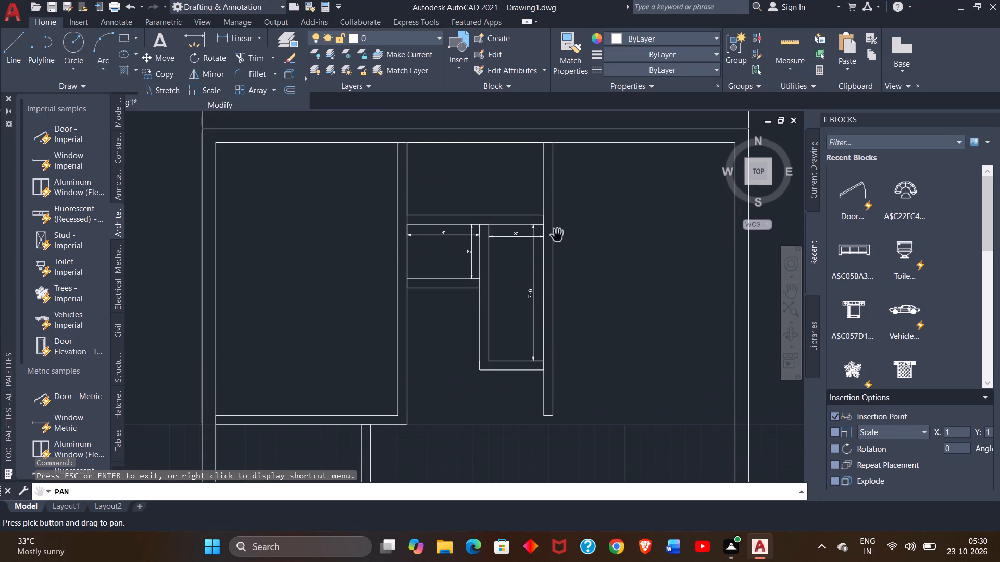
right_click(588, 230)
click(599, 239)
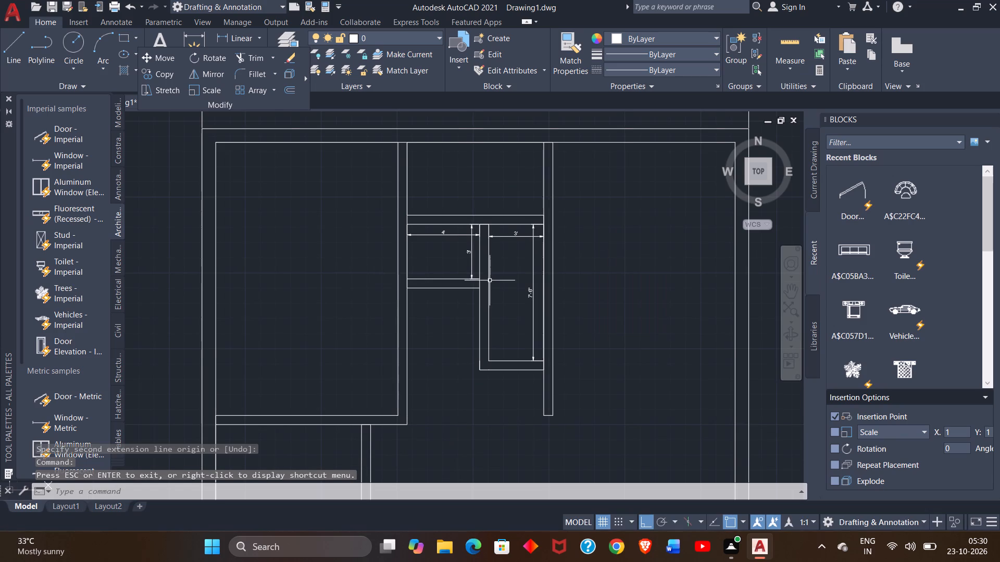
Draw a 6" thick horizontal wall between the two partitions, 3' below the top outer wall's inner face.
click(16, 58)
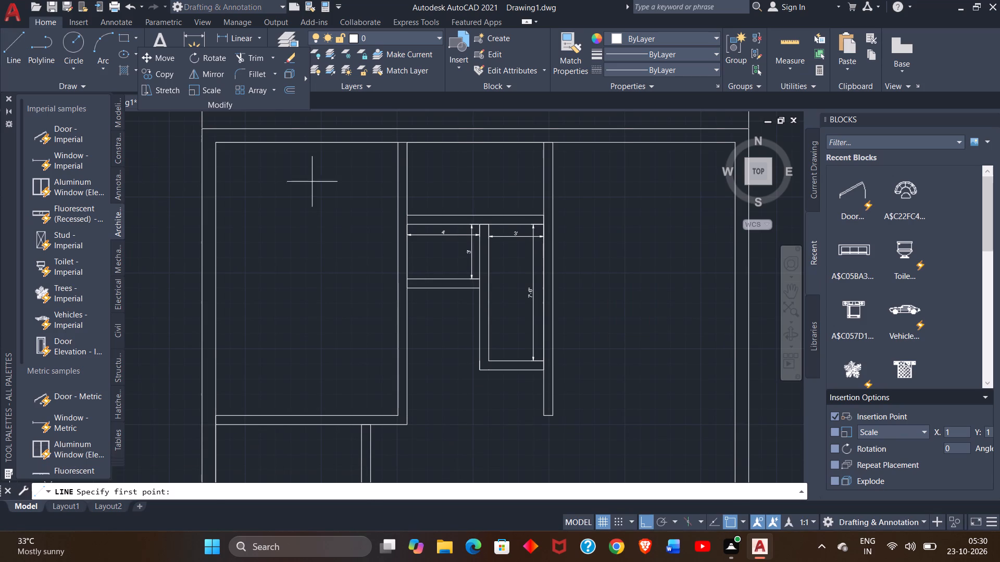
click(409, 144)
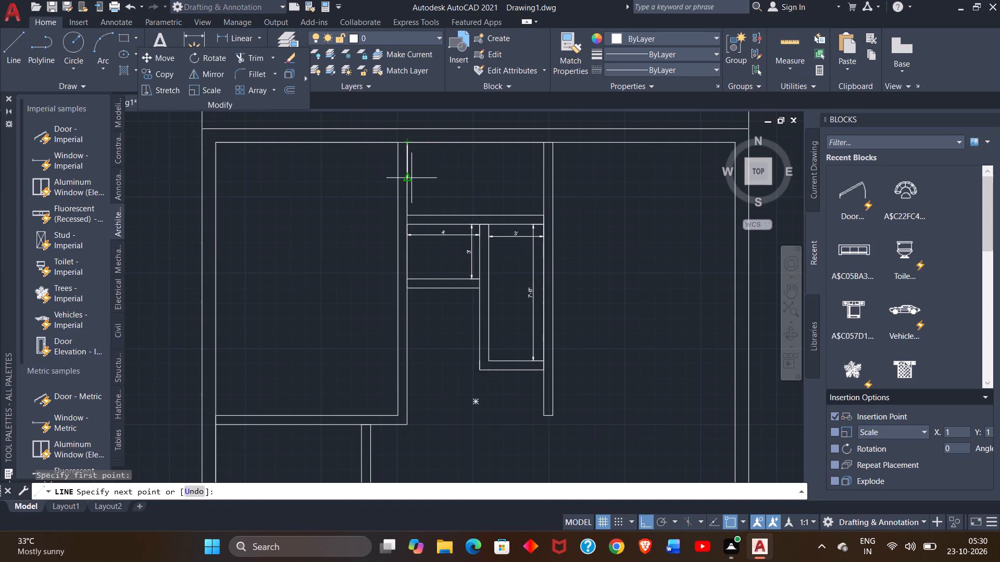
text(3')
key(Return)
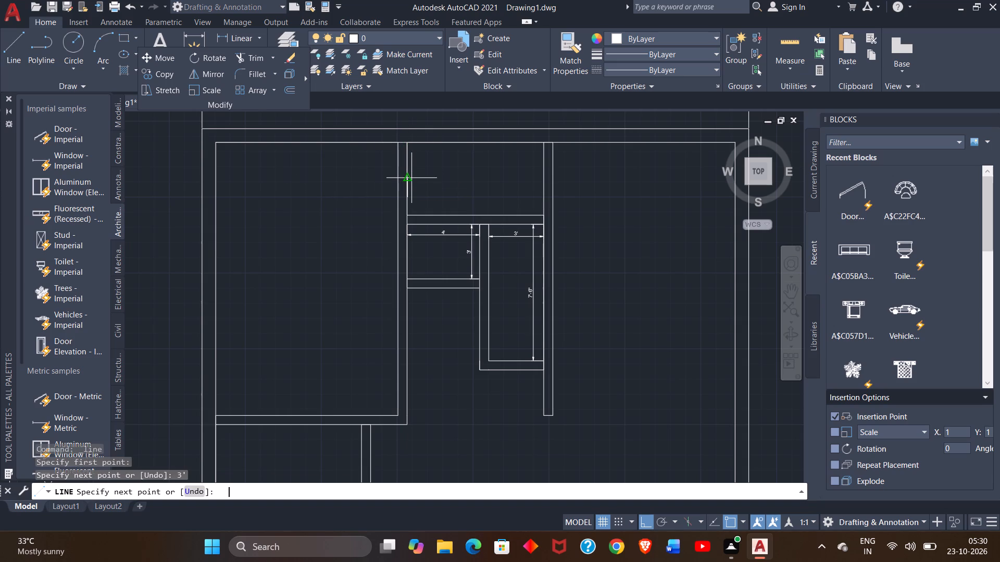
click(546, 197)
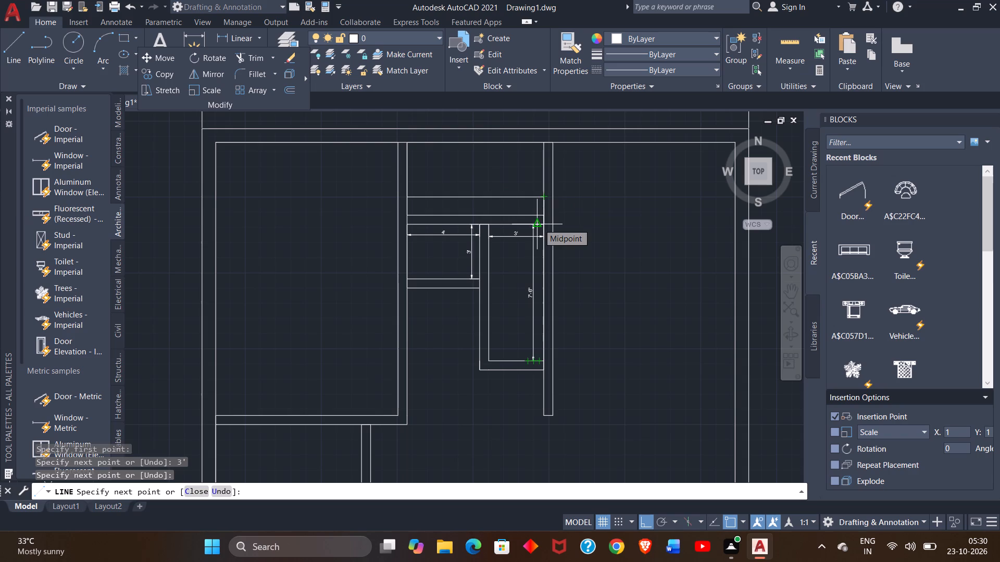
key(6)
key(shift+quotedbl)
key(Return)
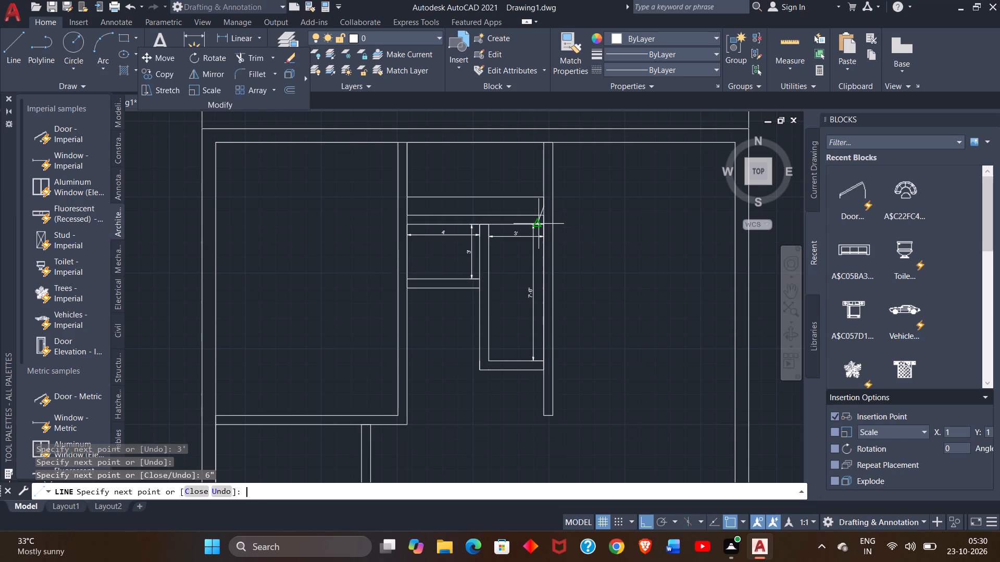
click(410, 209)
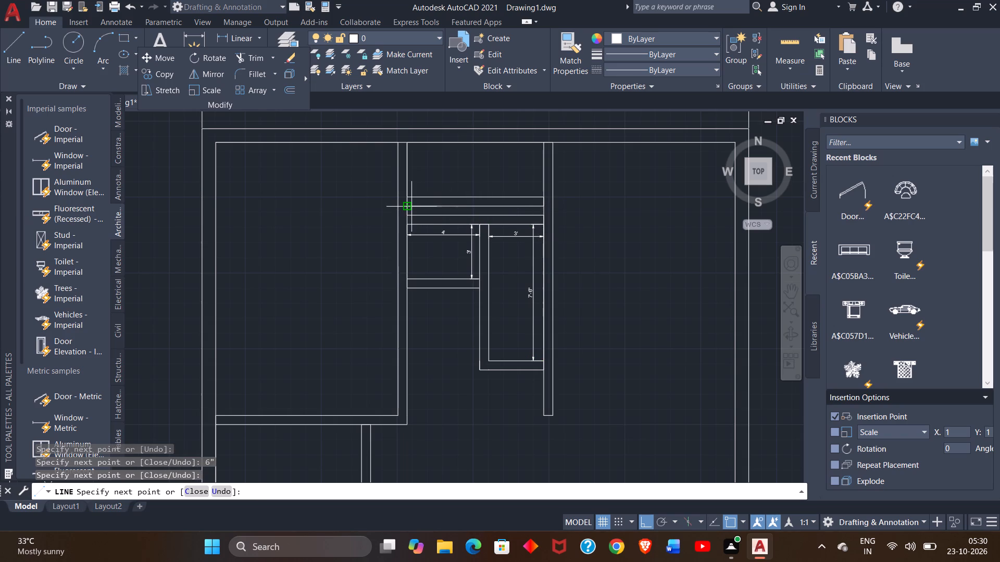
right_click(411, 207)
click(428, 211)
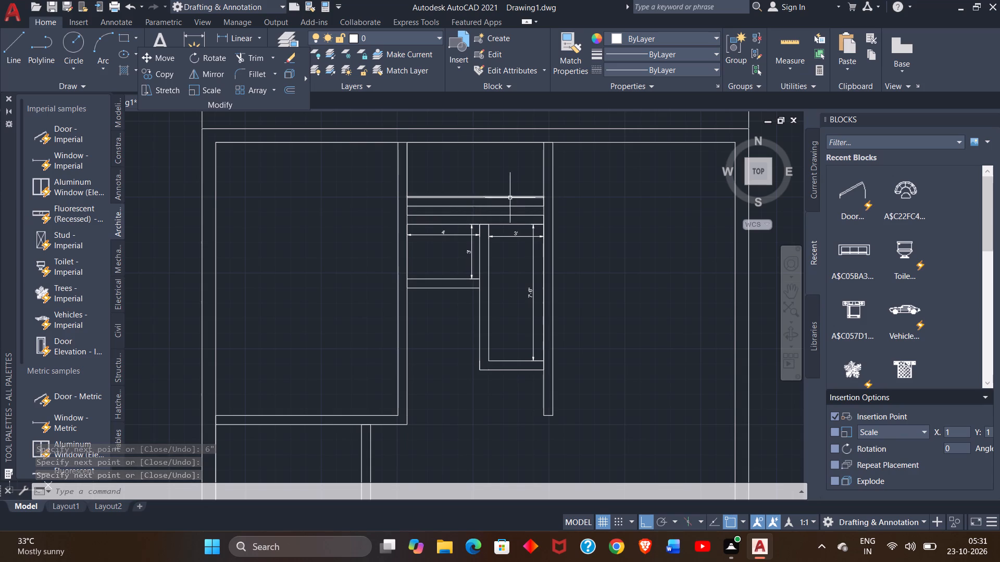
Trim away the old wall's lines above the left enclosure, together with that enclosure's 4' width and 3' height dimensions.
ctrl+scroll(503, 199, up, 2)
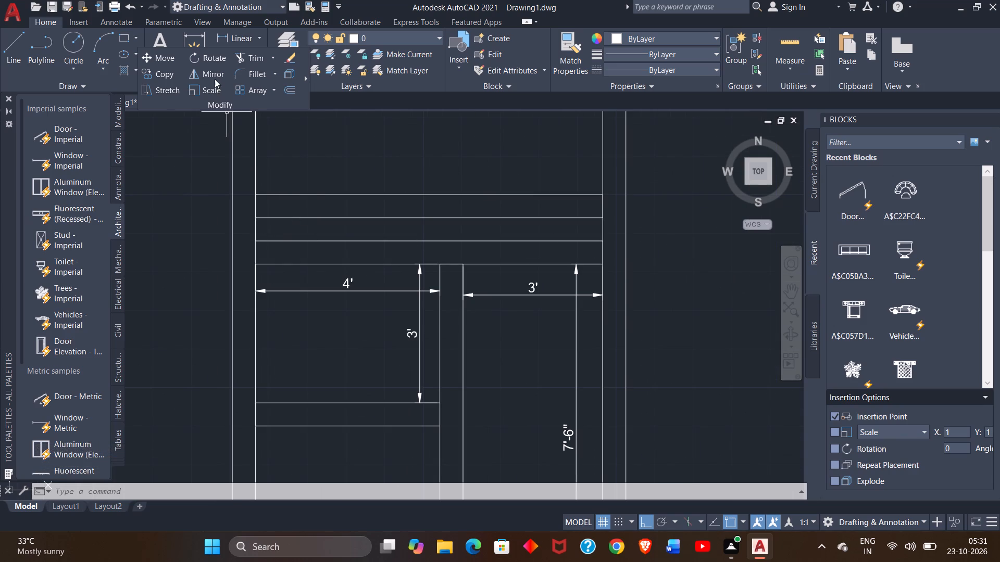
click(244, 55)
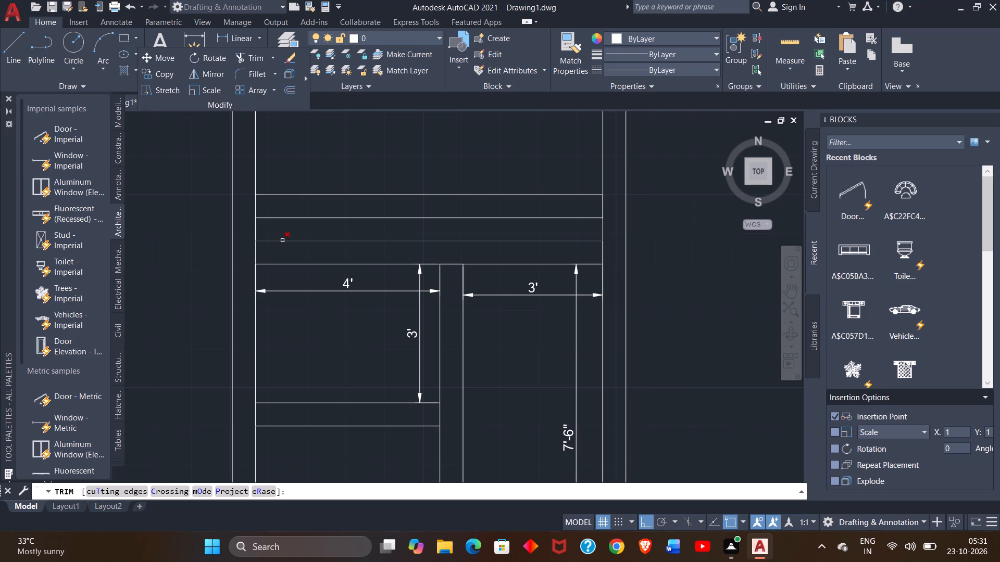
click(282, 240)
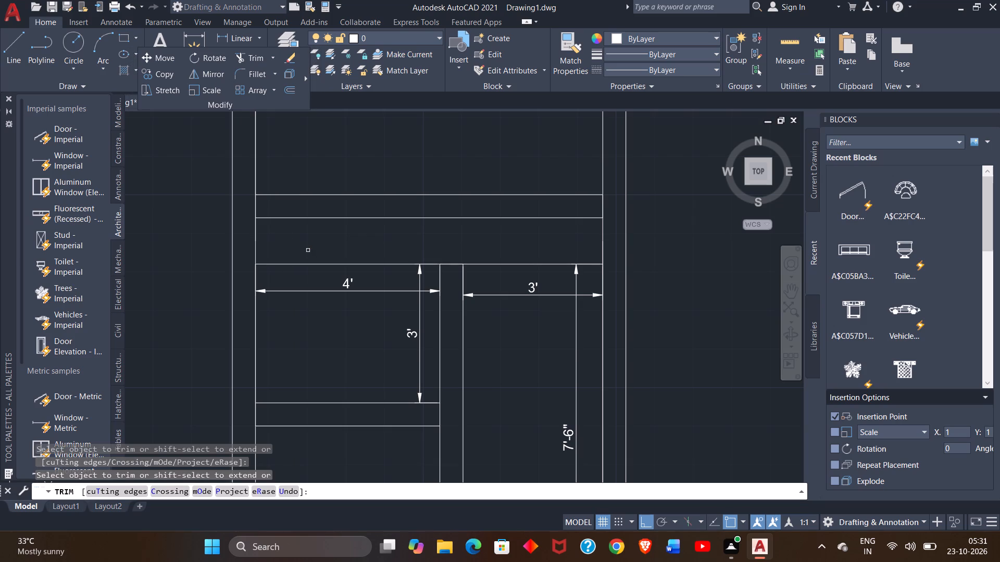
drag(307, 250, 331, 335)
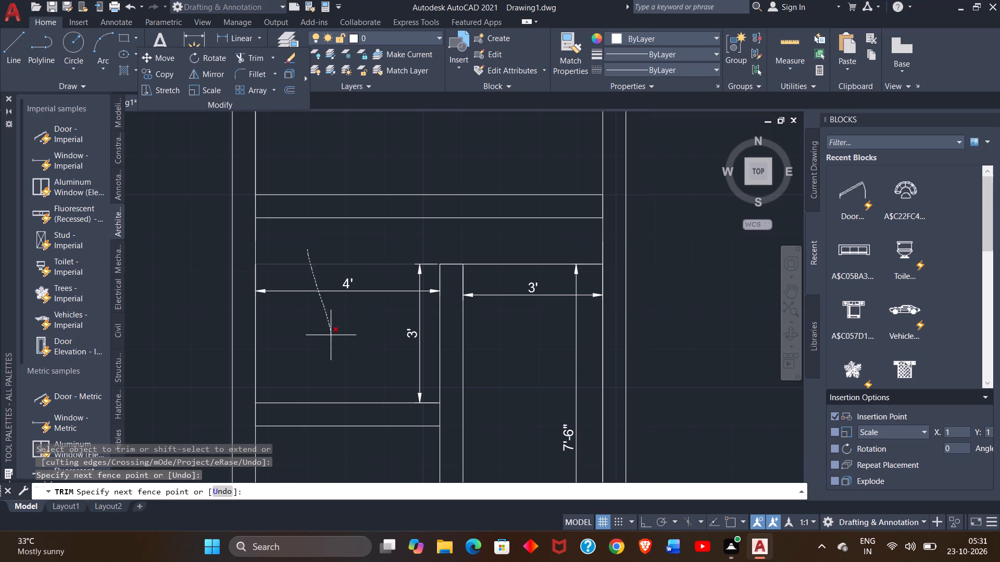
drag(331, 335, 333, 337)
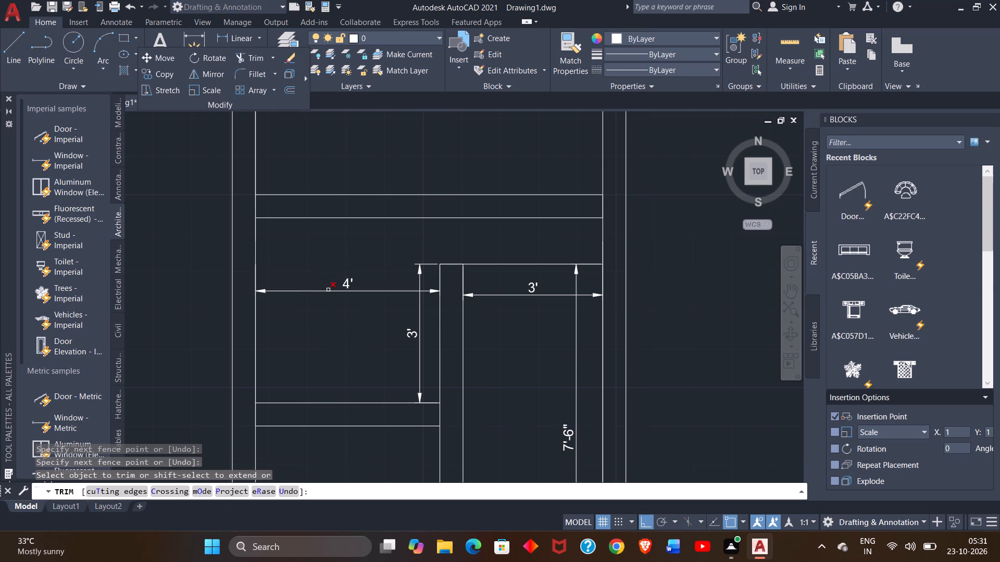
click(328, 290)
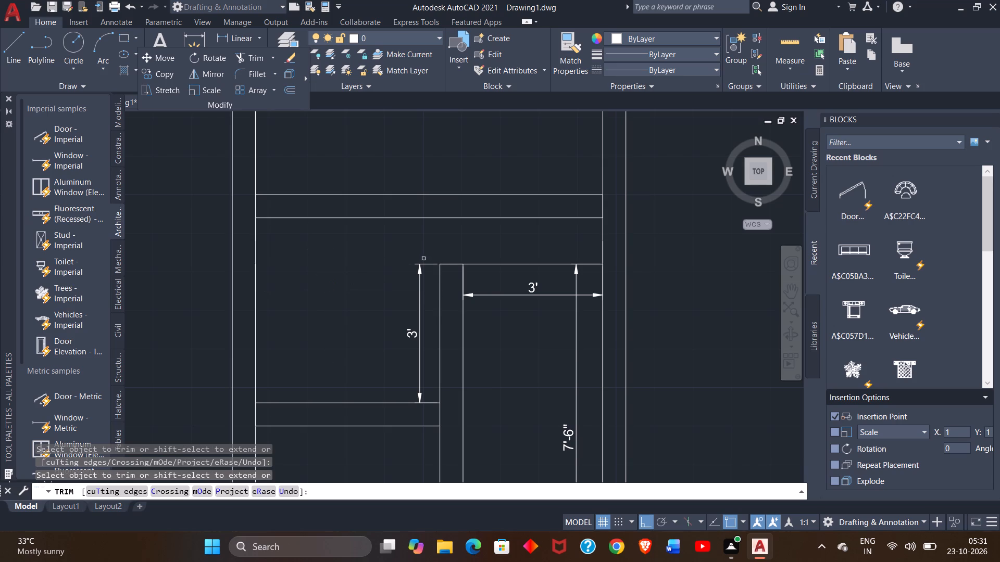
click(420, 265)
Trim away the divider between the enclosures, the right enclosure's top line, and its 3' and 7'-6" dimensions.
drag(439, 271, 448, 263)
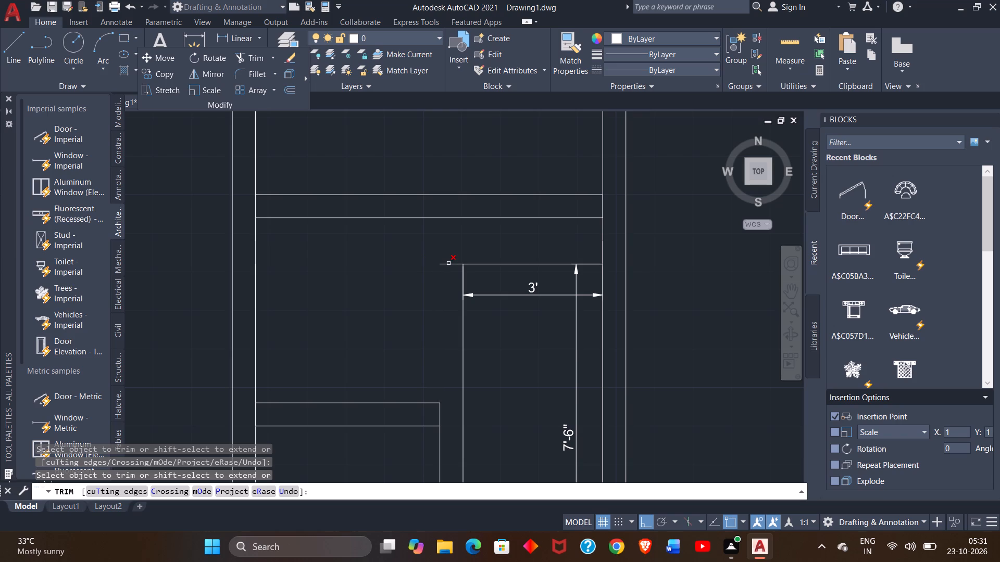
click(448, 263)
drag(511, 251, 496, 390)
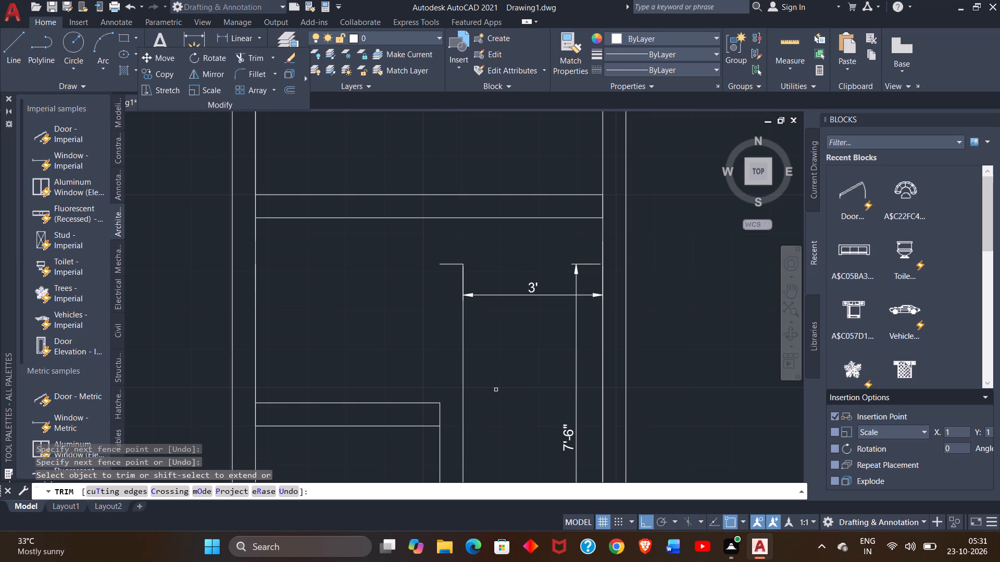
drag(455, 244, 453, 363)
drag(453, 321, 494, 354)
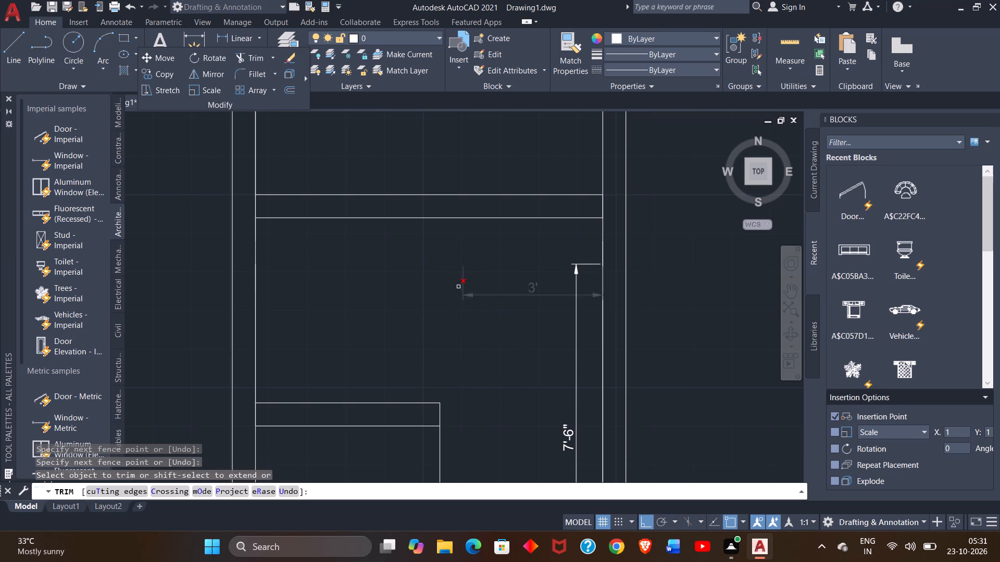
drag(451, 282, 488, 300)
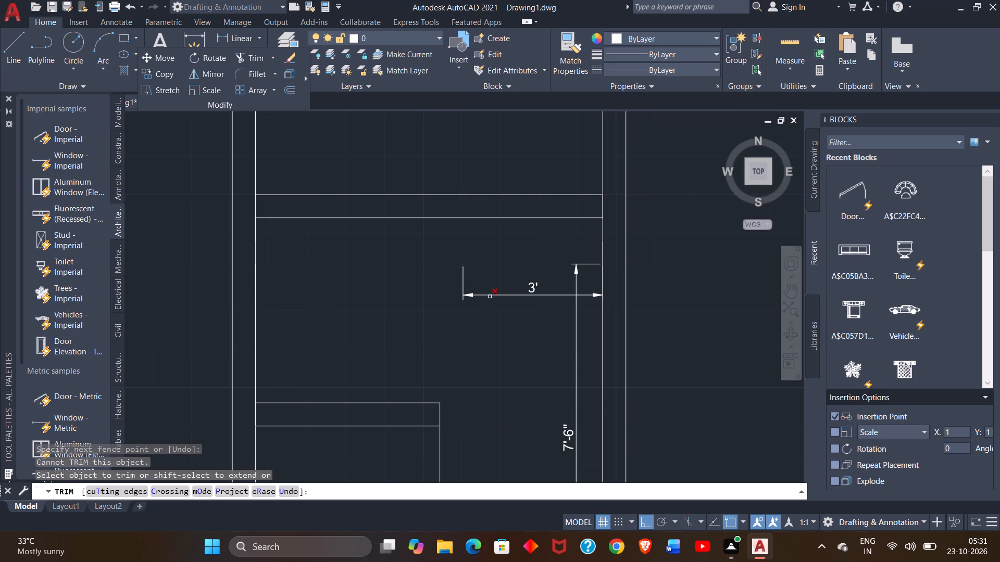
click(491, 296)
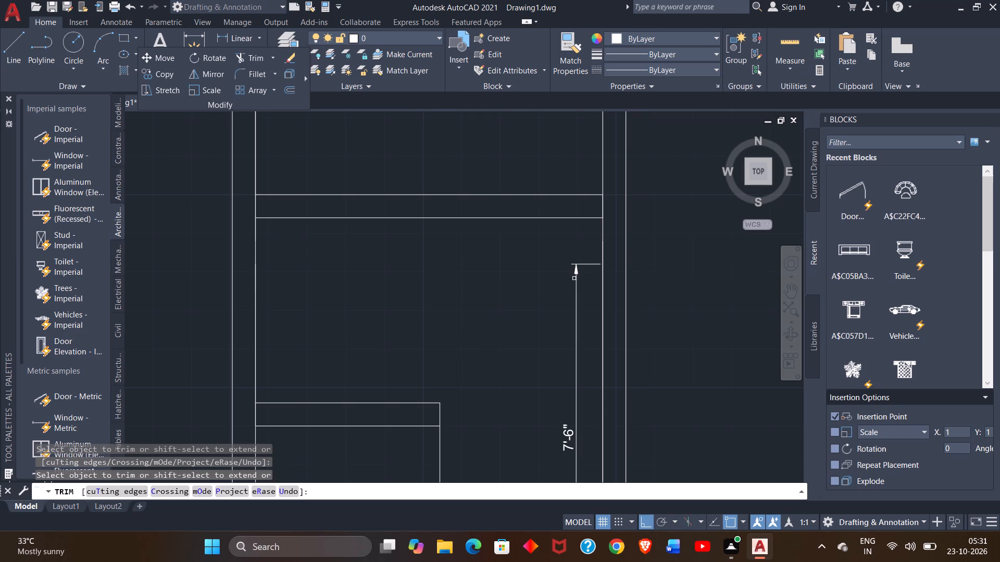
click(576, 288)
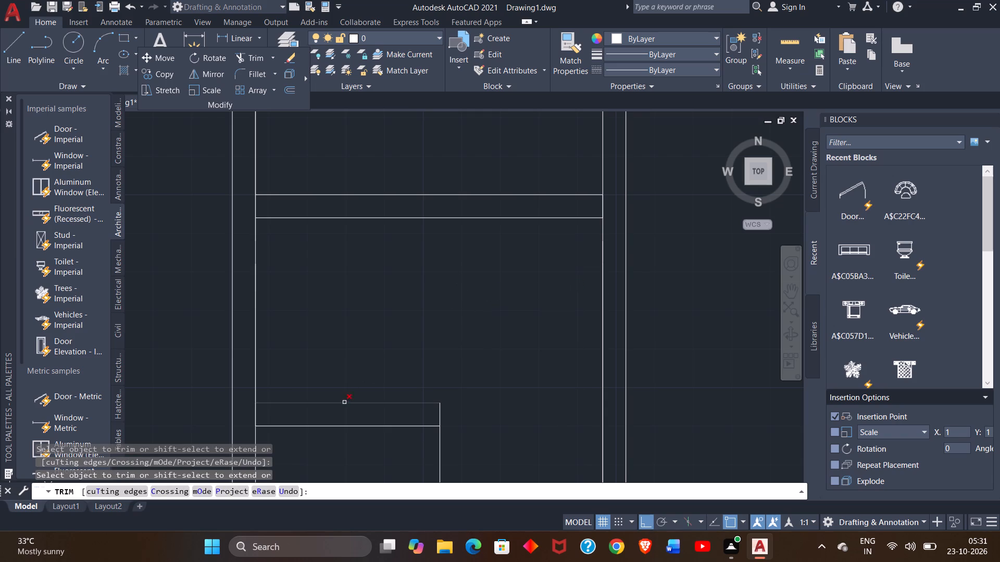
Trim away both lines of the left enclosure's bottom wall and the leftover divider line below it.
click(342, 404)
click(336, 428)
click(440, 438)
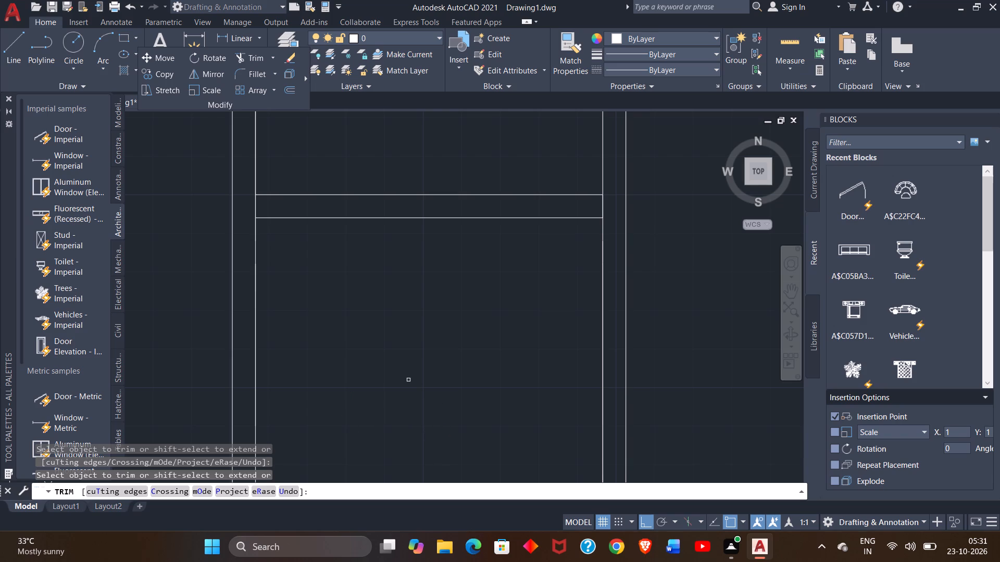
right_click(408, 380)
click(433, 202)
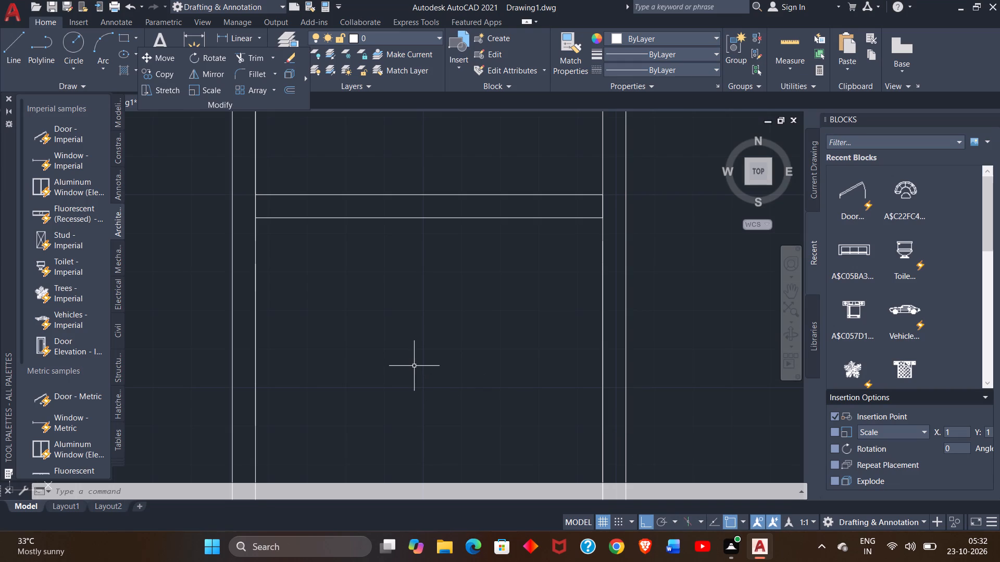
Draw a line 4' down the left partition from the new wall's lower face, undoing a 5' try, and across to the right partition.
ctrl+scroll(414, 366, down, 1)
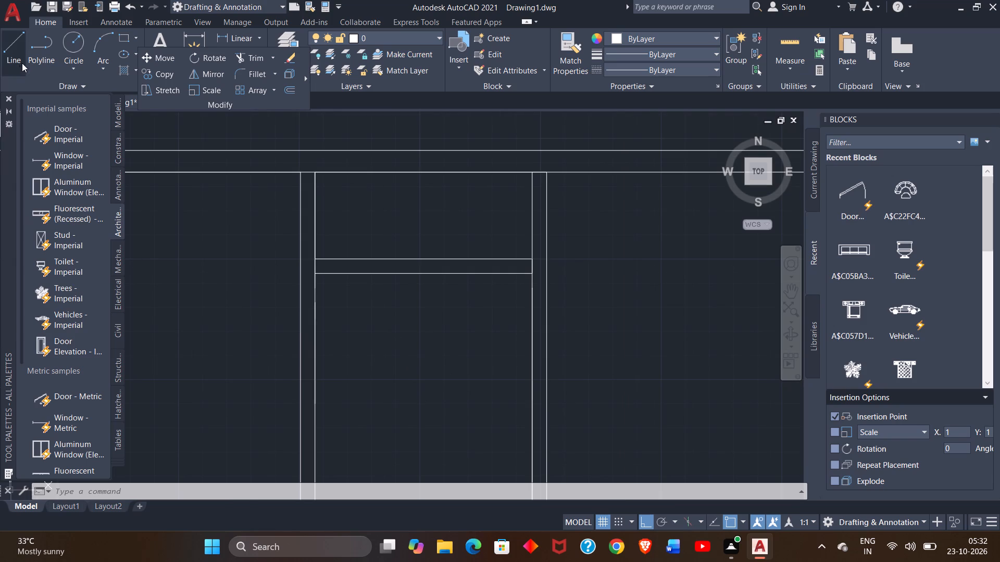
click(12, 54)
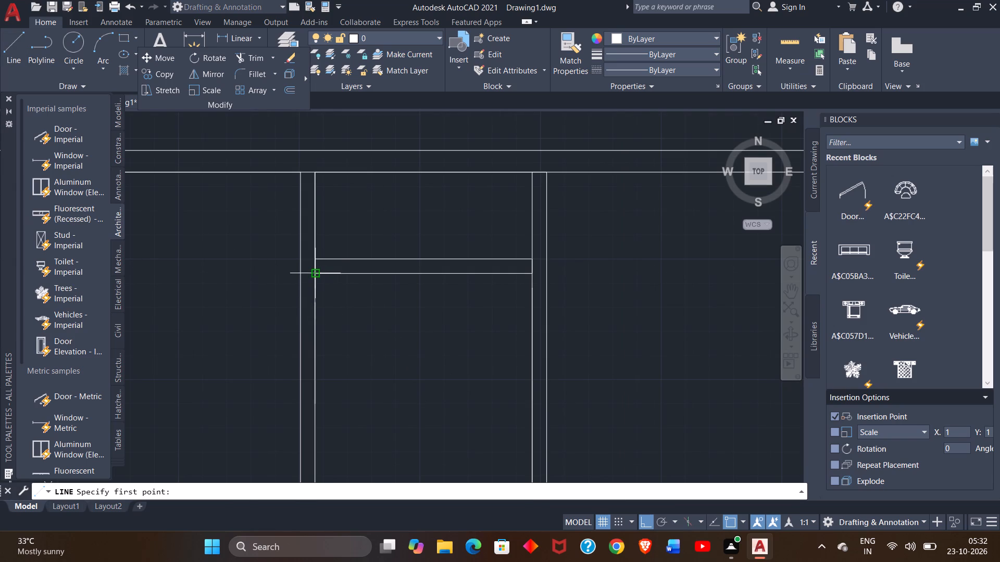
click(312, 273)
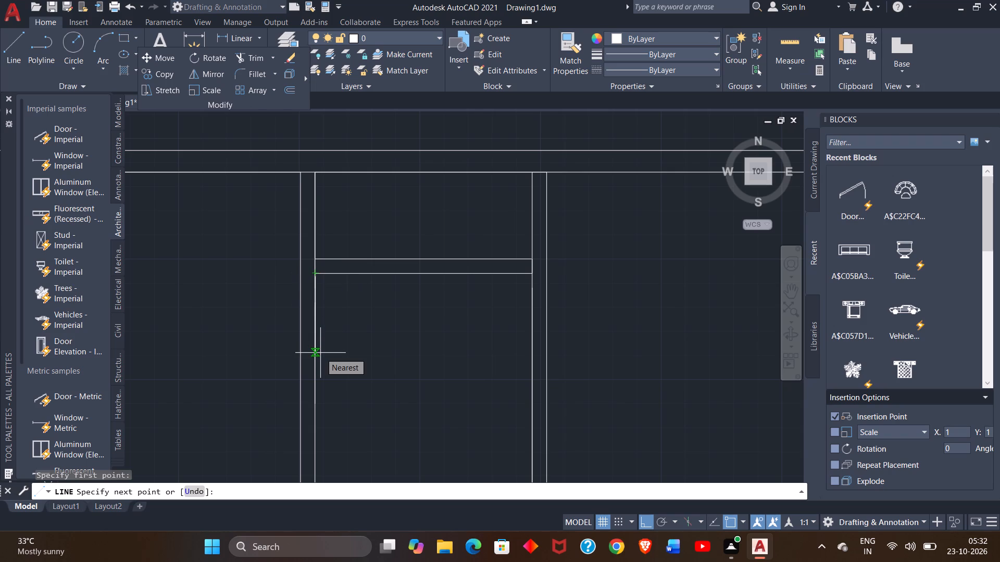
key(5)
key(apostrophe)
key(Return)
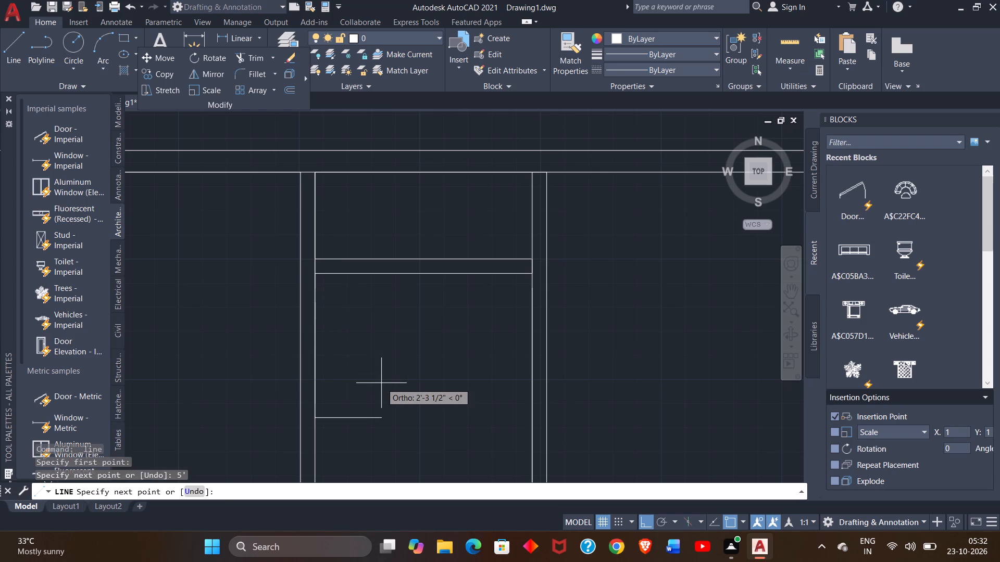
ctrl+scroll(381, 383, down, 3)
ctrl+scroll(381, 383, up, 1)
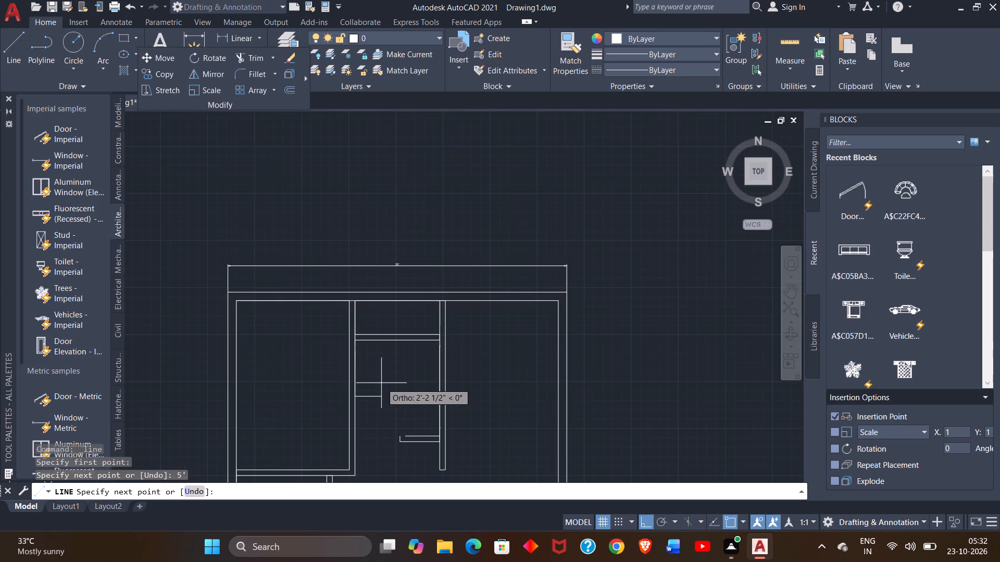
ctrl+scroll(381, 383, up, 3)
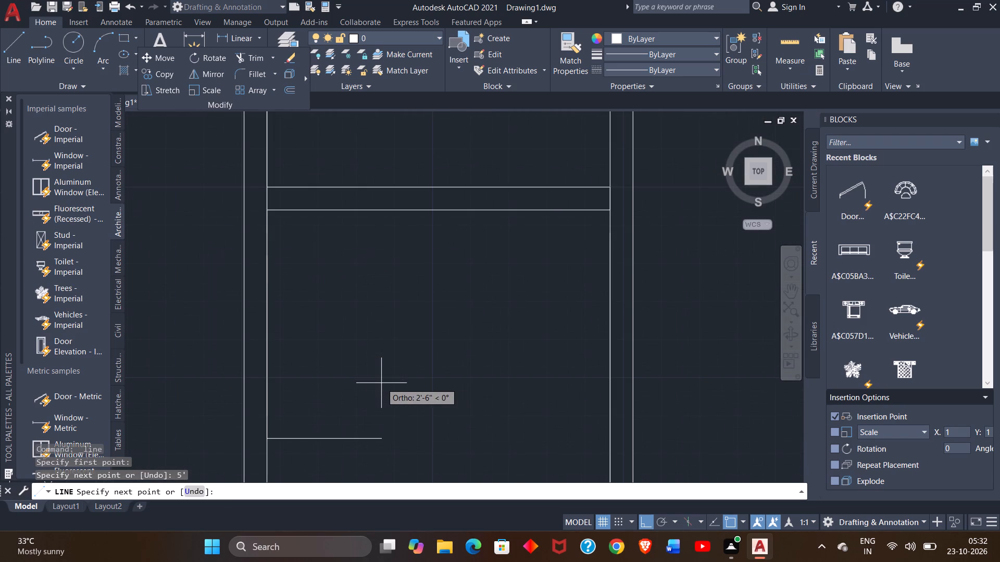
key(ctrl+z)
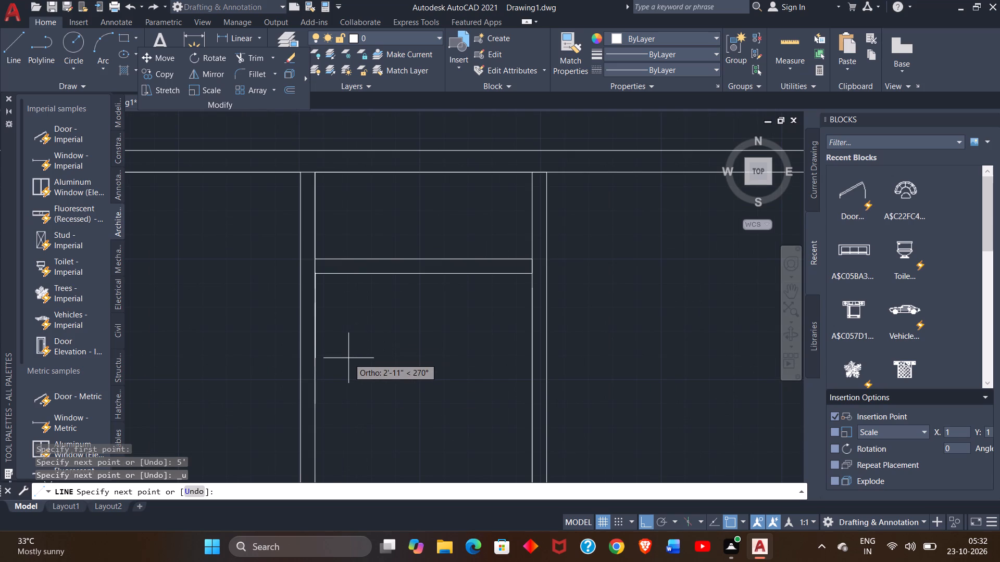
text(4')
key(Return)
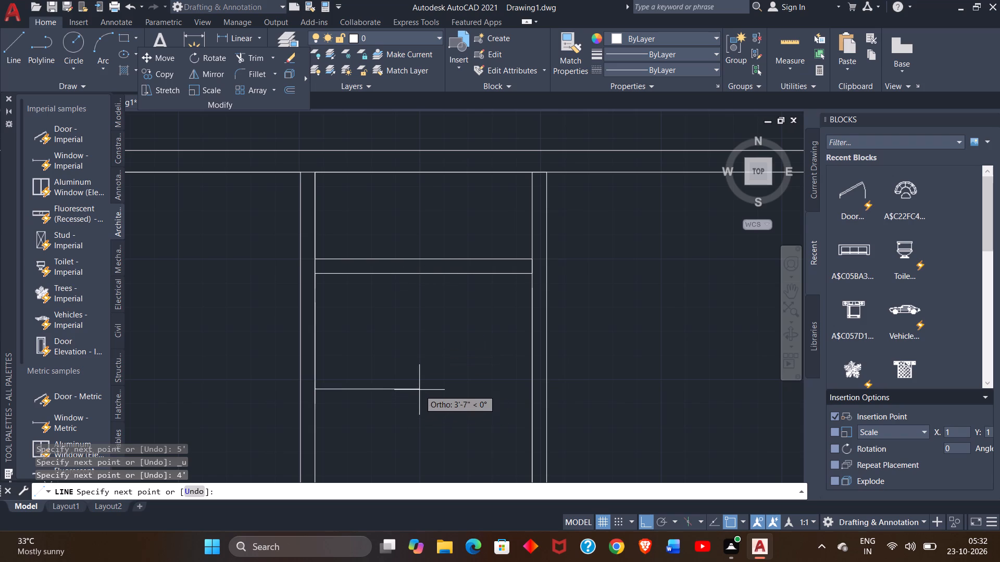
click(532, 386)
right_click(515, 399)
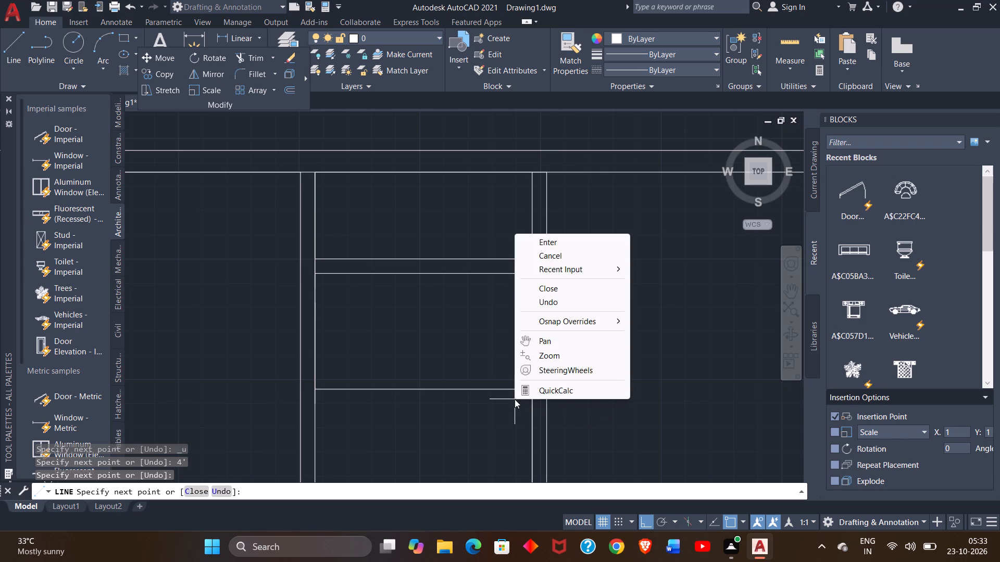
click(572, 247)
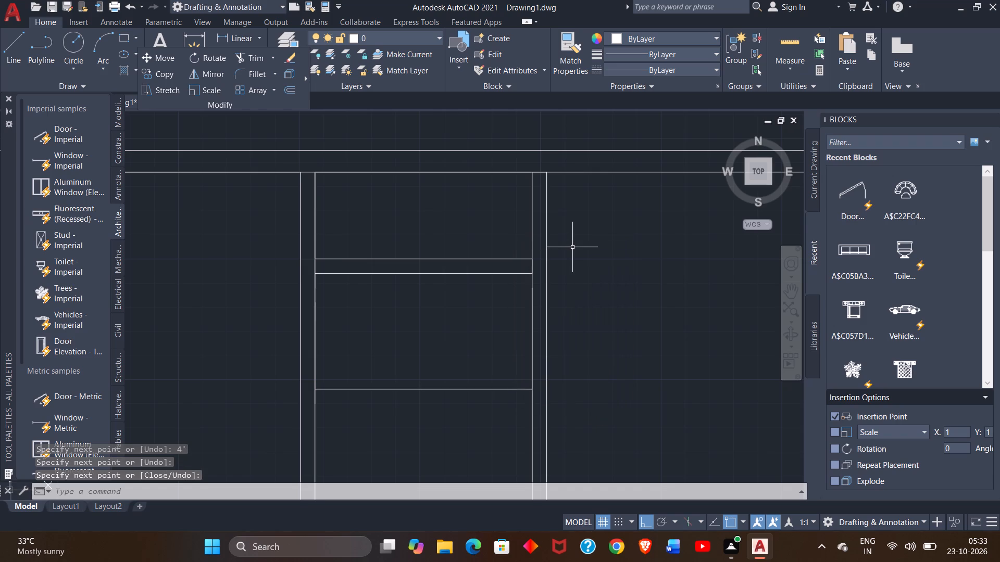
Draw the 6" divider wall from the midpoint of the new wall's lower face down to the horizontal line 4' below.
click(8, 43)
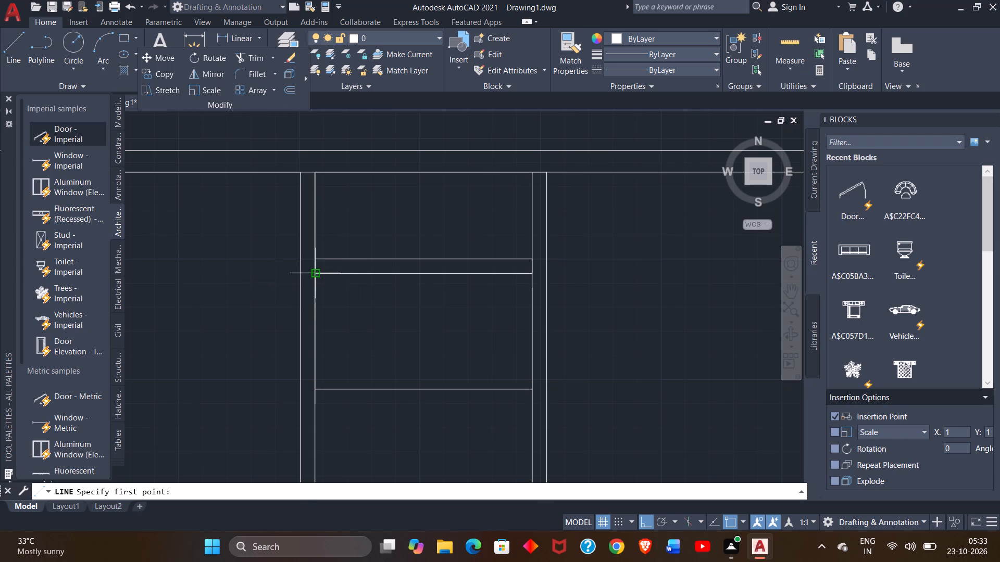
click(319, 272)
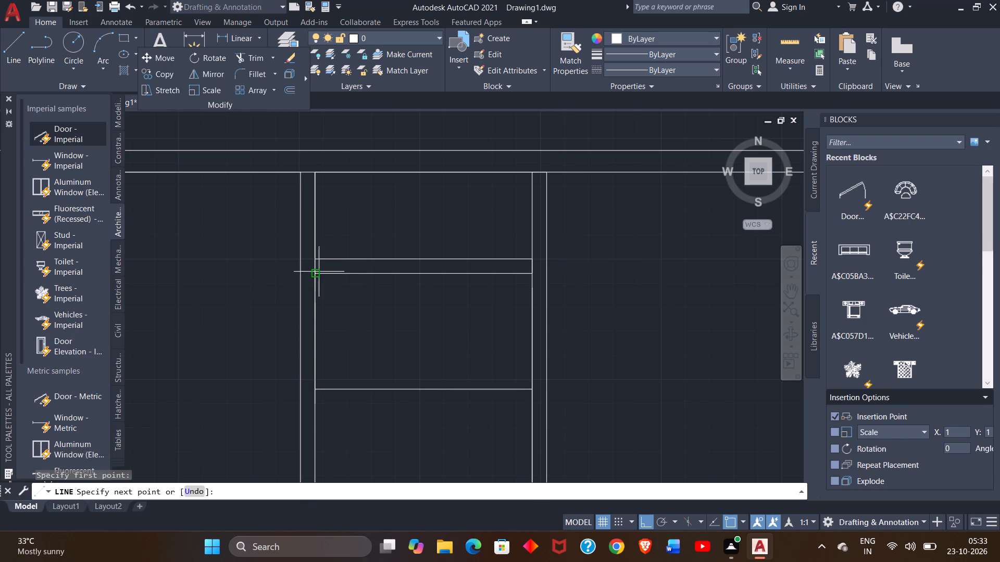
click(319, 272)
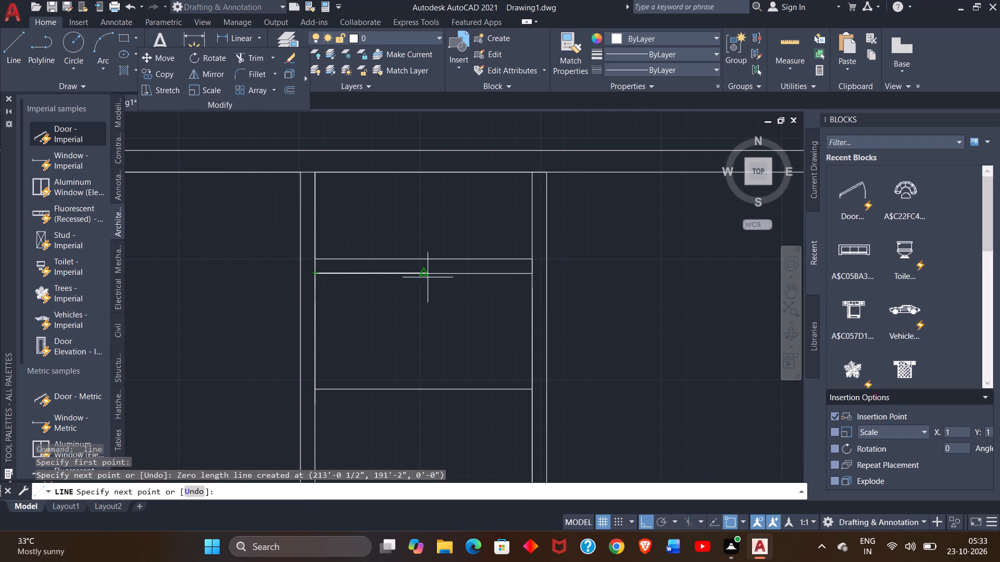
click(420, 275)
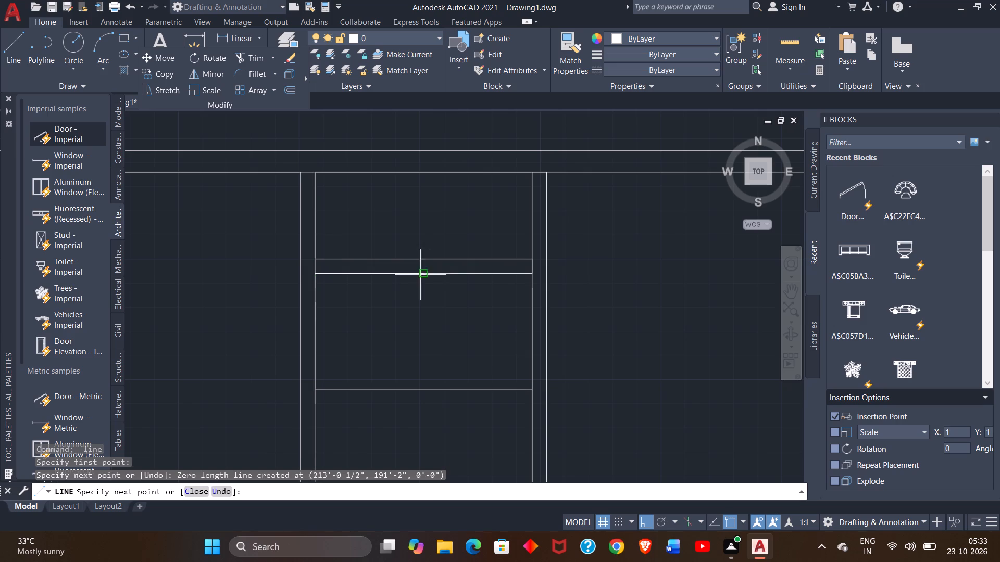
click(424, 387)
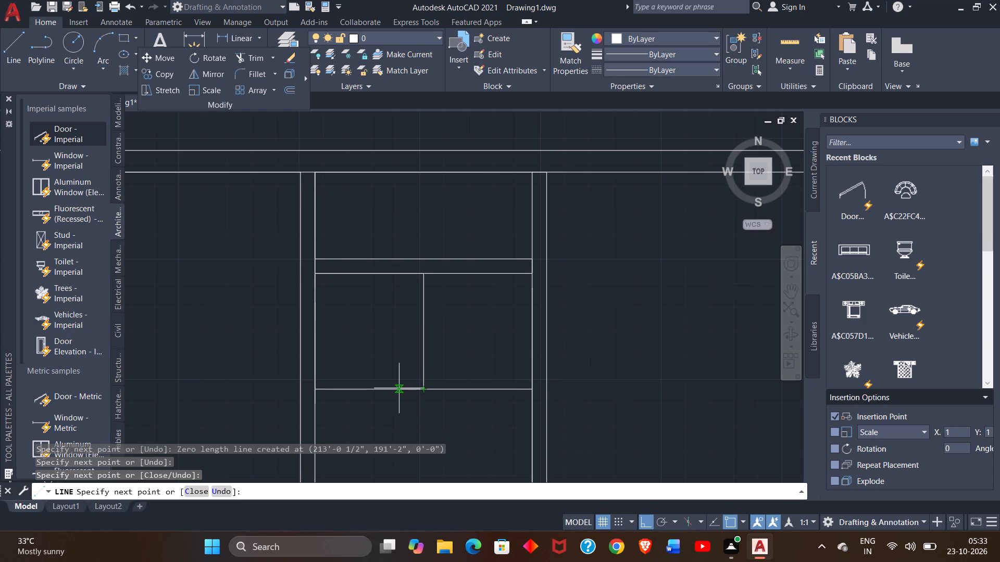
key(6)
key(shift+quotedbl)
key(Return)
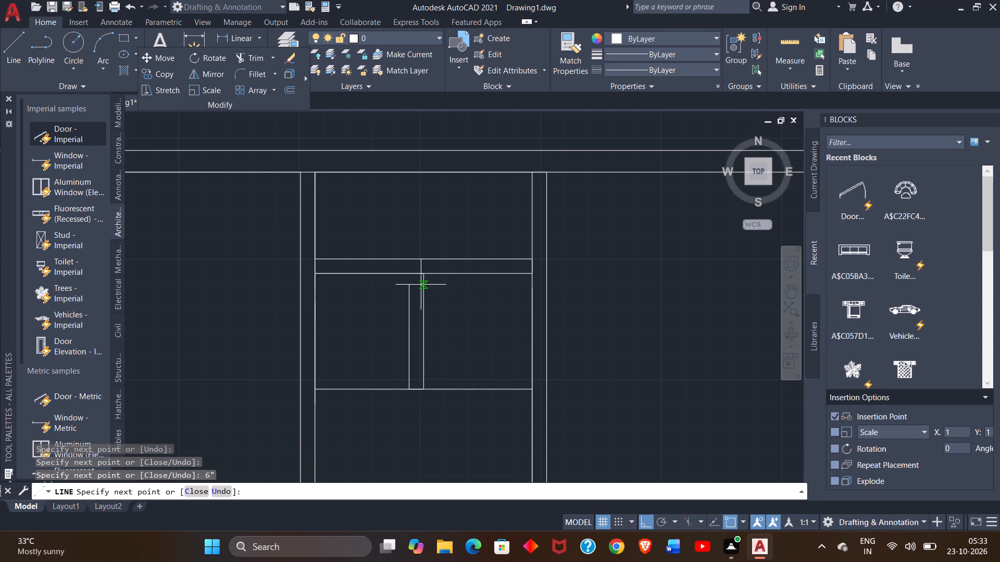
click(411, 274)
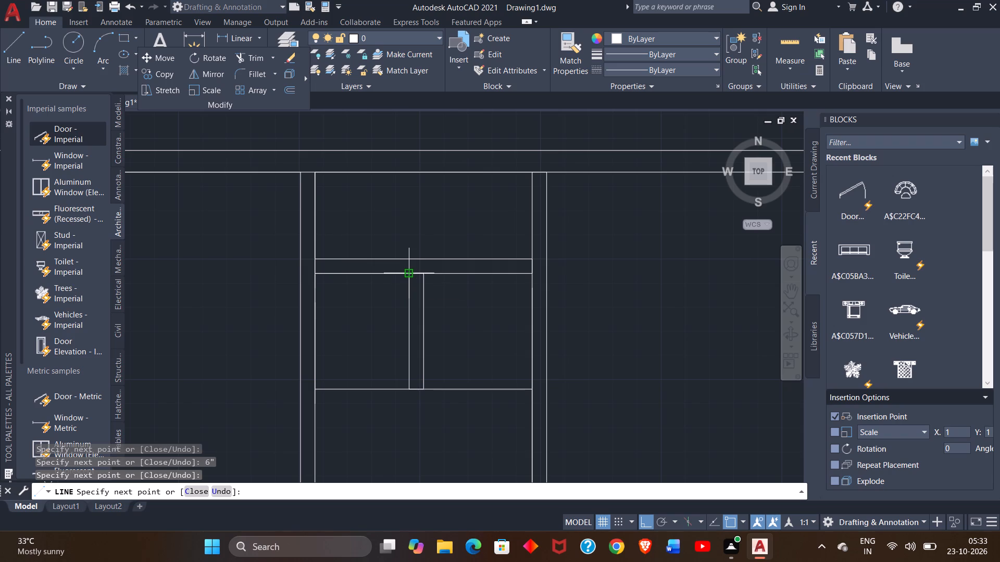
right_click(411, 274)
click(442, 278)
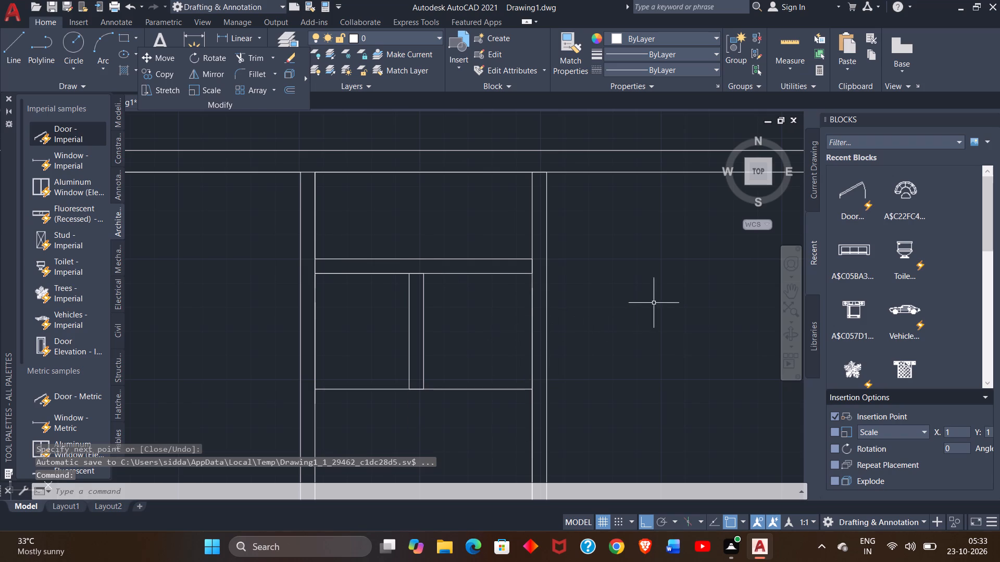
Extend the divider 4' below the horizontal line from its left face, 6" wide, and close it back up to that line.
click(787, 296)
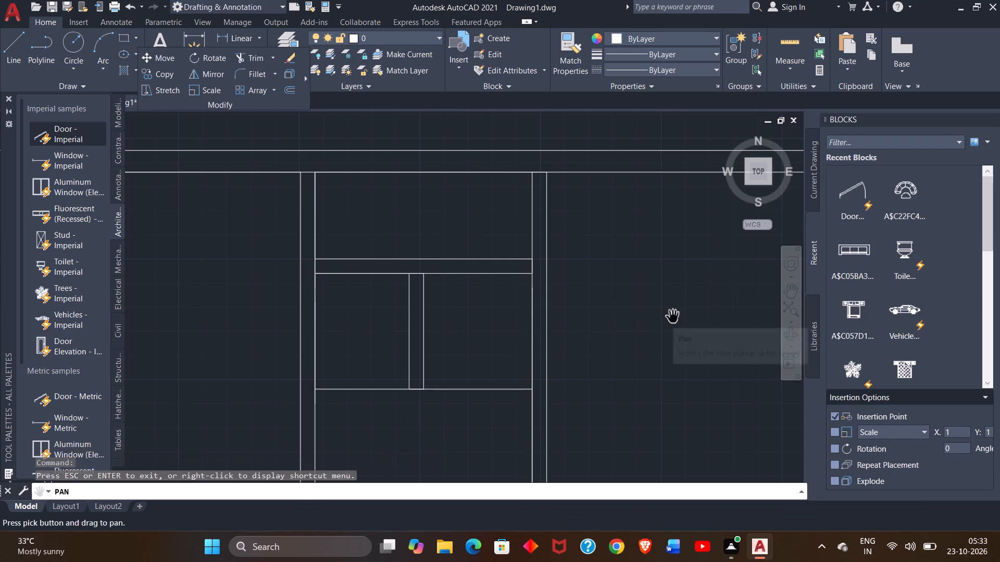
drag(673, 317, 655, 143)
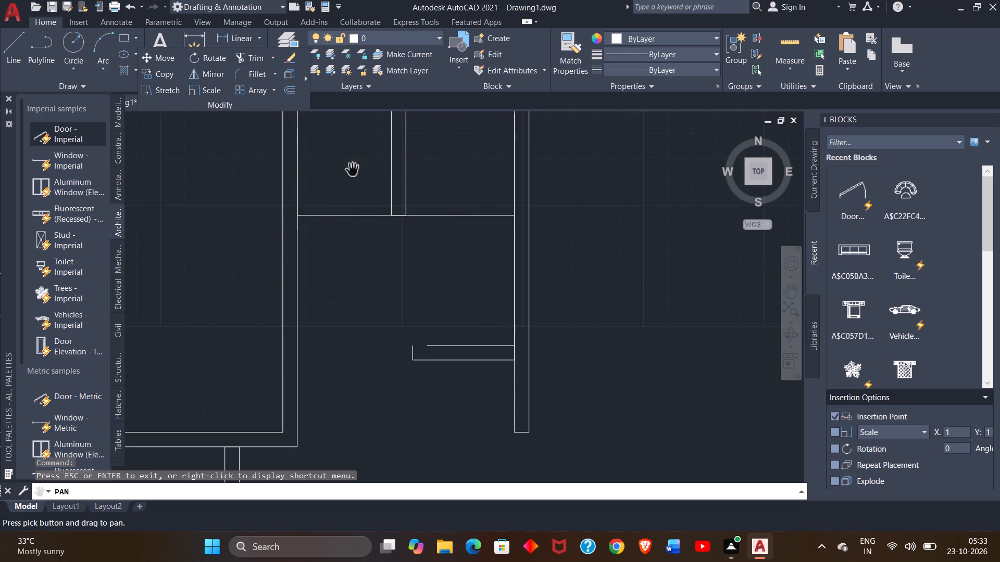
right_click(201, 154)
click(216, 167)
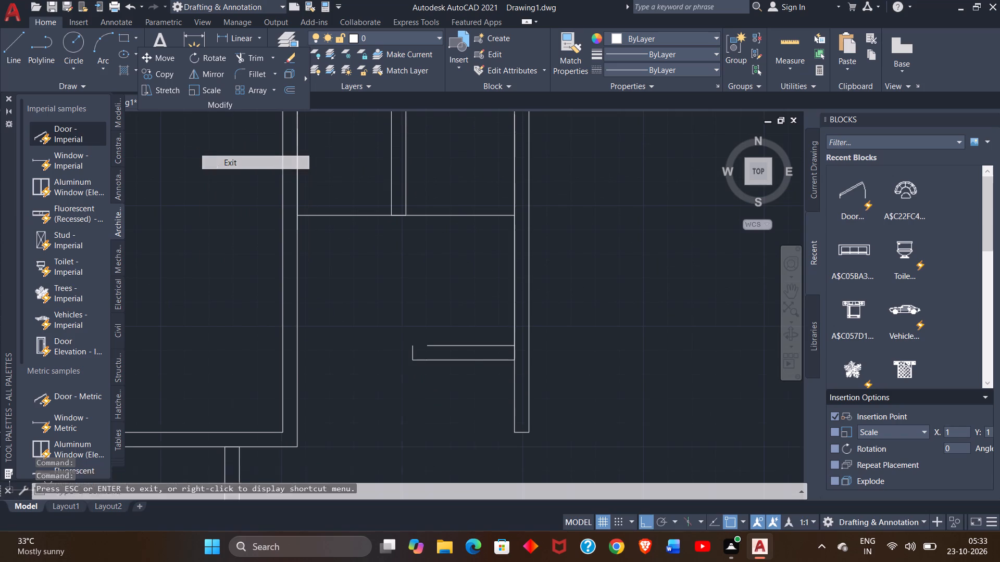
click(9, 56)
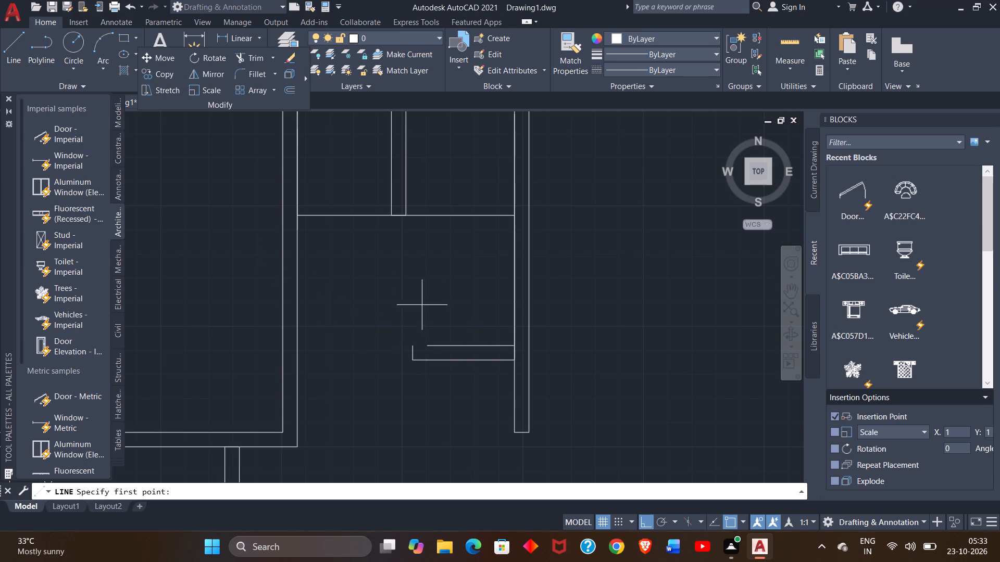
drag(391, 214, 379, 296)
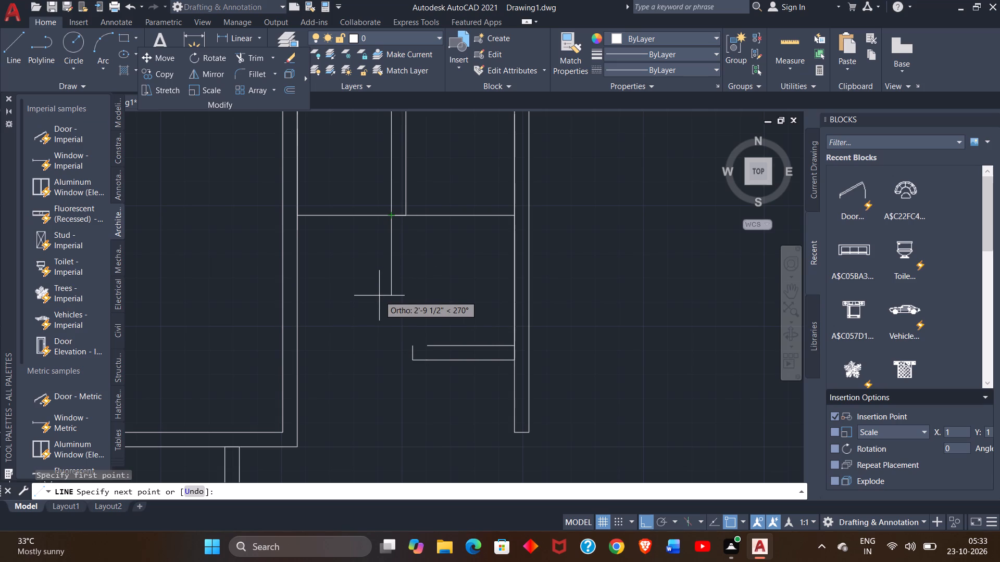
text(4')
key(Return)
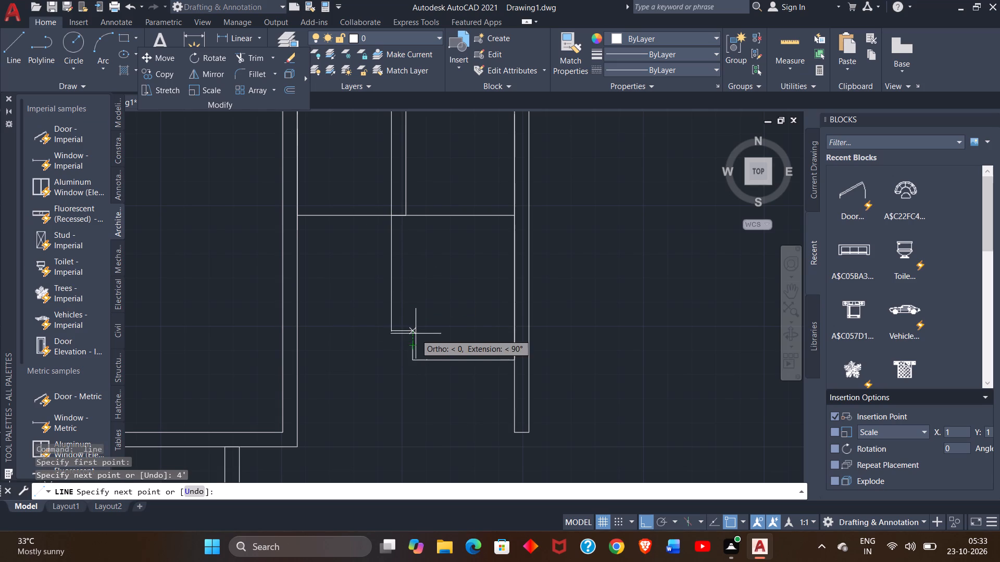
key(6)
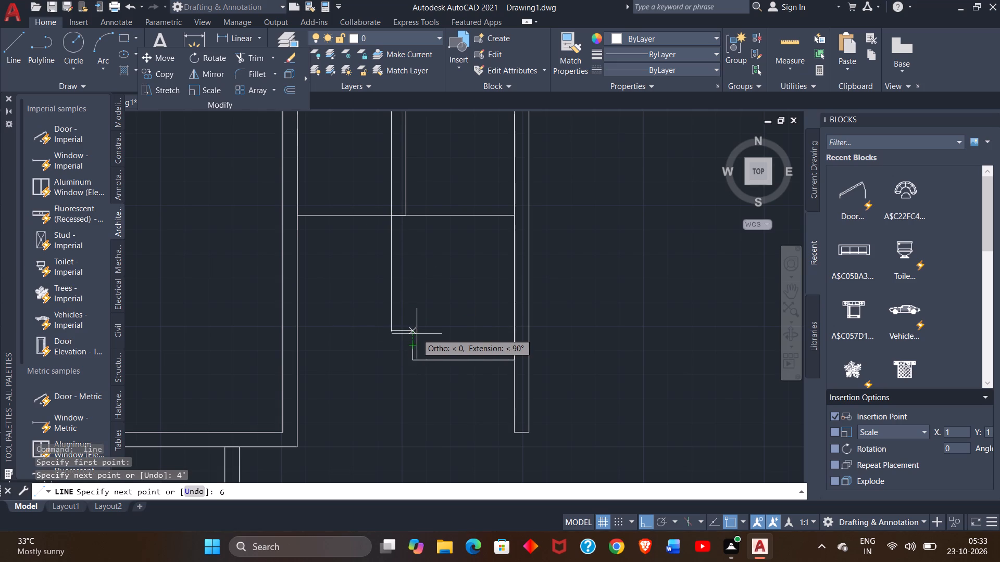
key(shift+quotedbl)
key(Return)
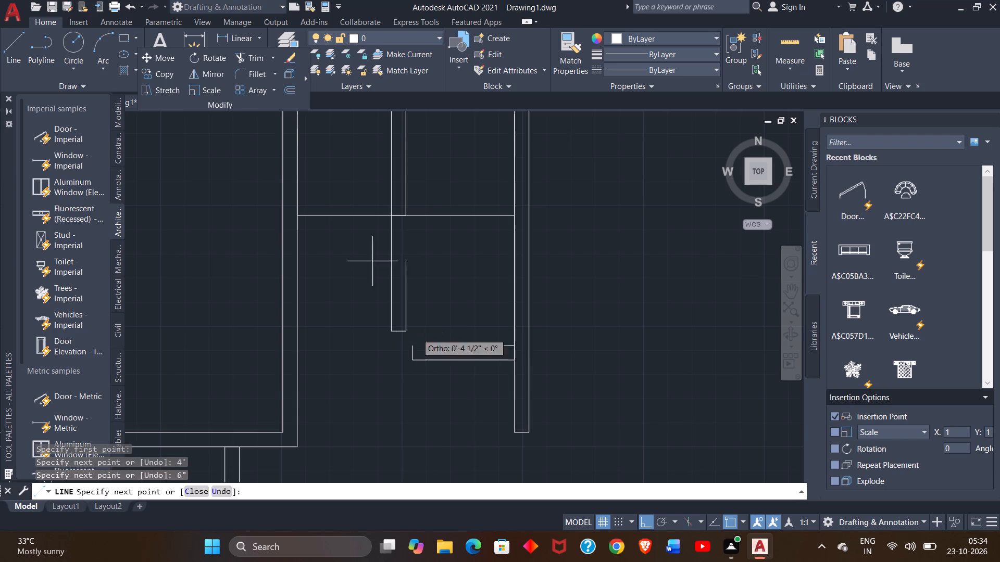
click(406, 214)
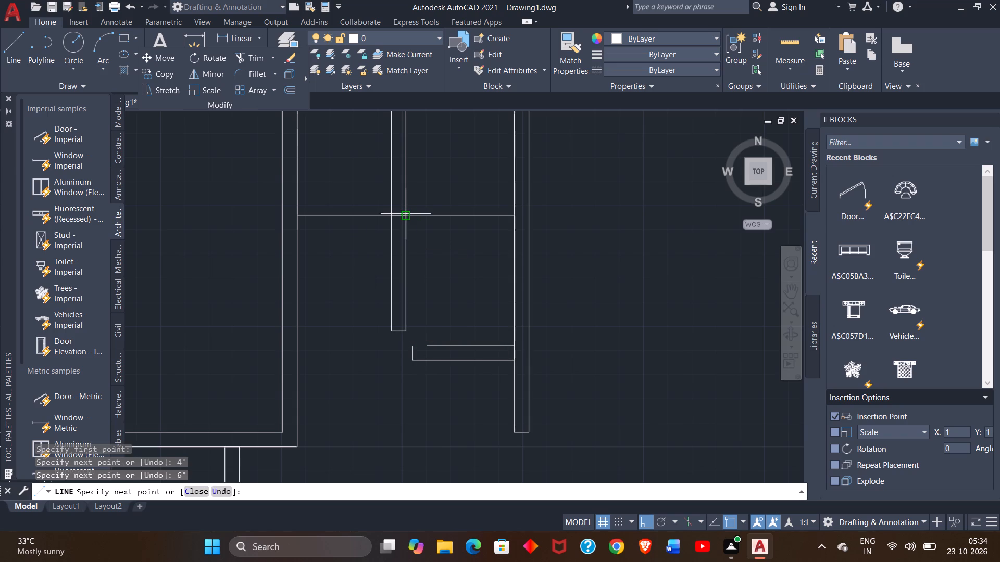
right_click(406, 214)
click(428, 218)
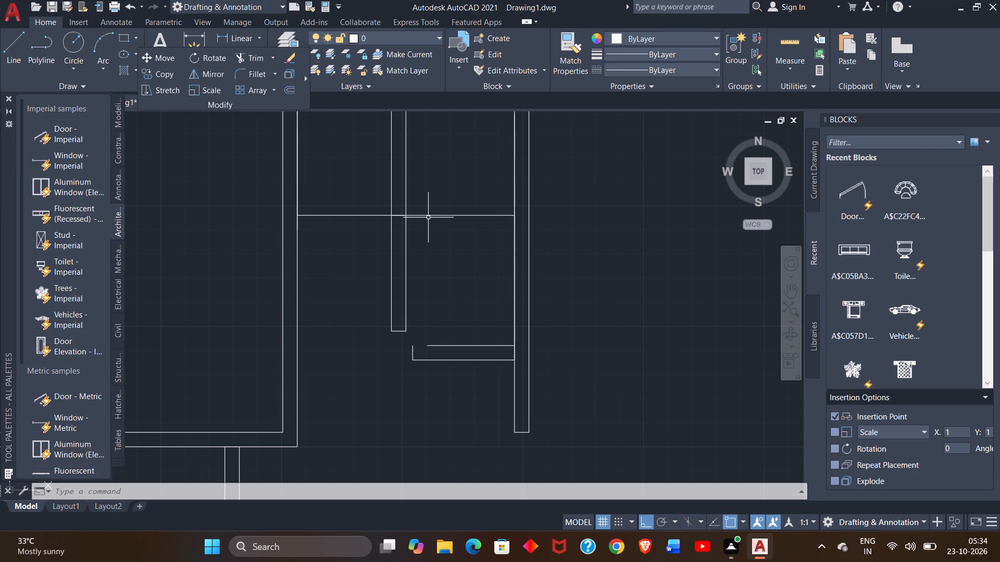
Draw the right enclosure's 6" bottom wall from the divider's lower end to the right partition and back to the divider's left face.
click(15, 41)
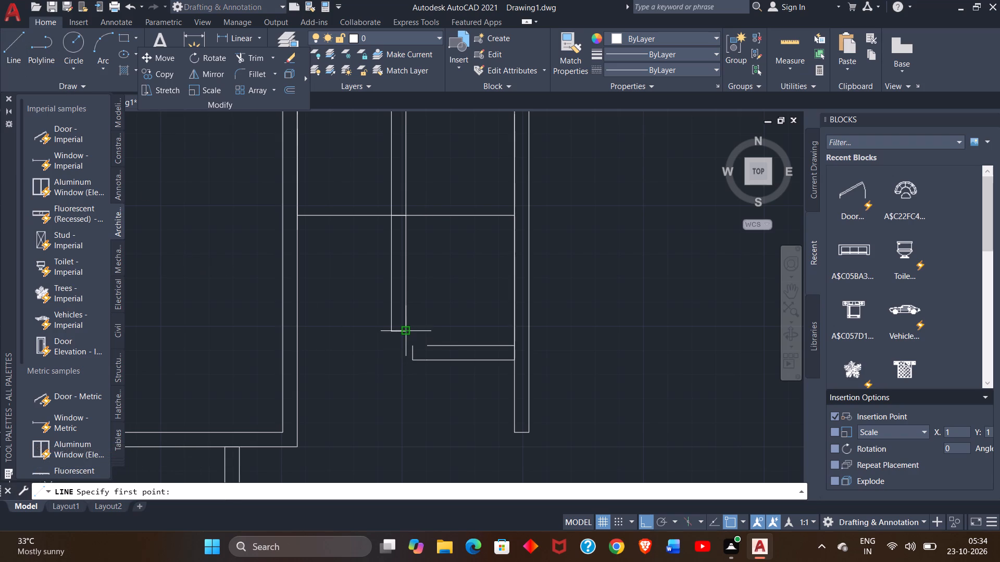
click(409, 335)
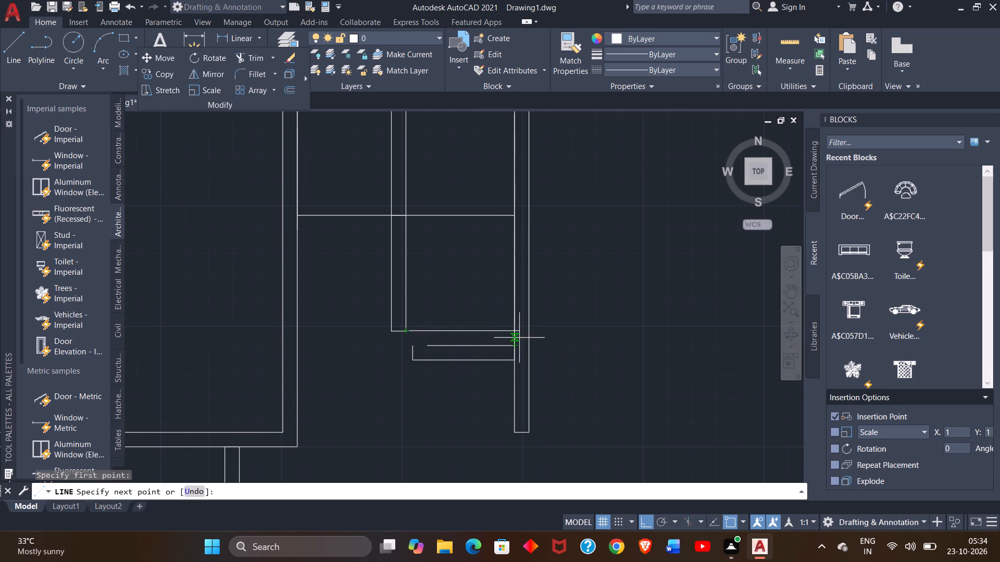
click(516, 331)
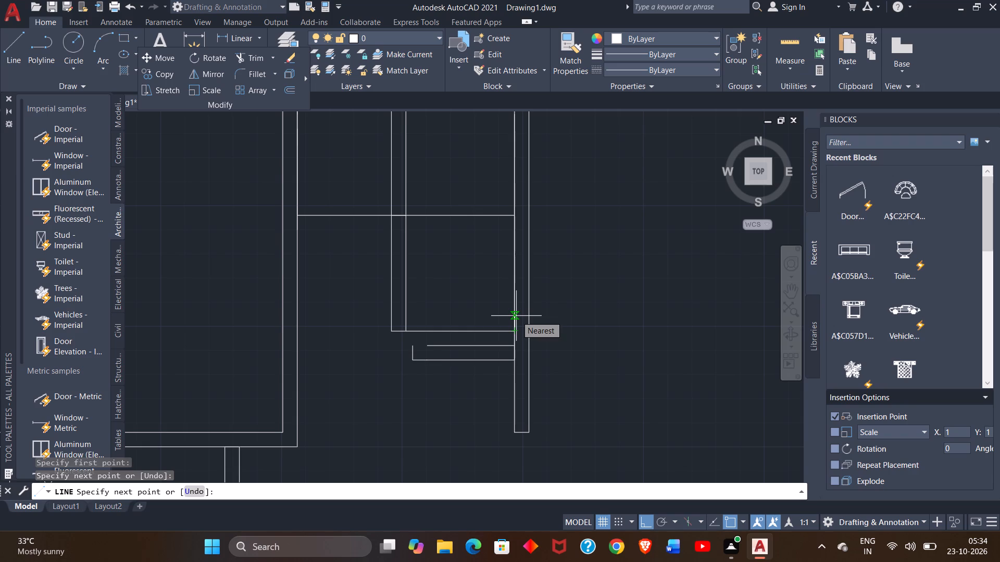
key(6)
key(shift+quotedbl)
key(Return)
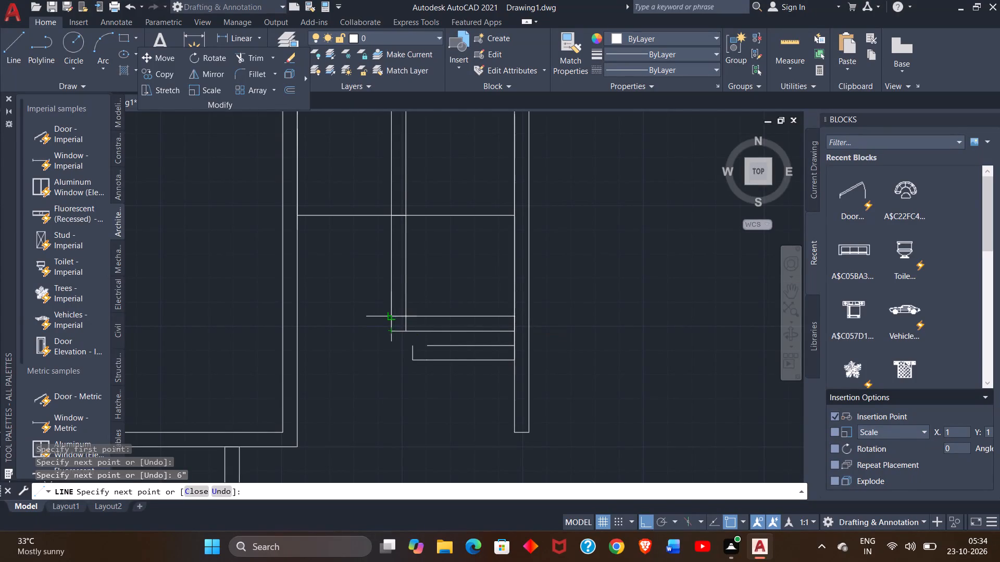
click(391, 314)
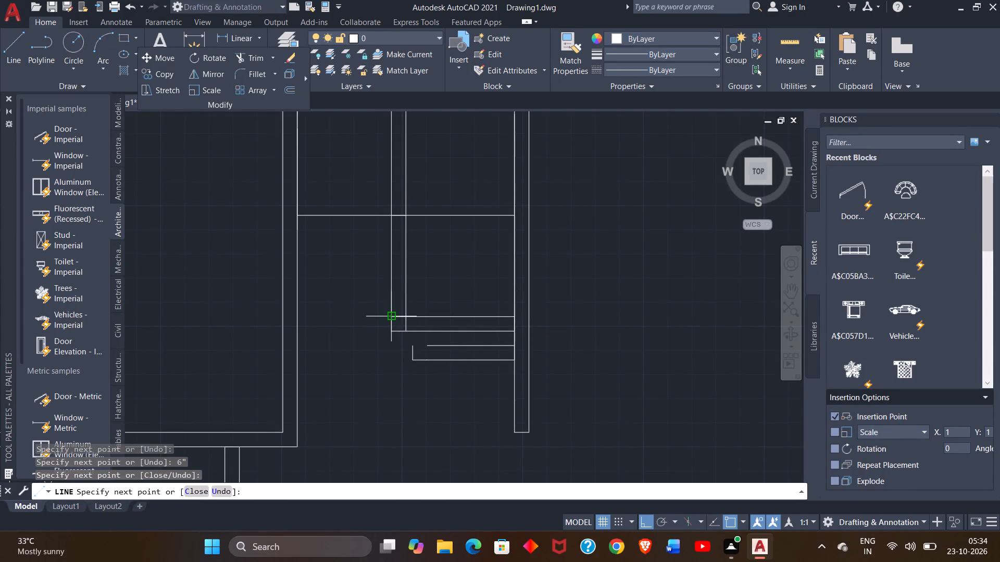
right_click(376, 313)
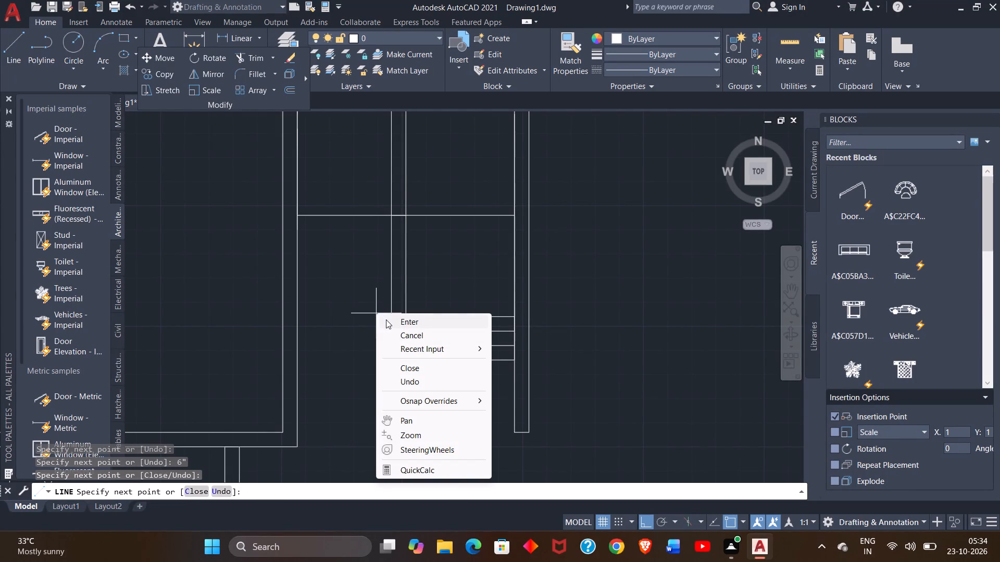
click(386, 320)
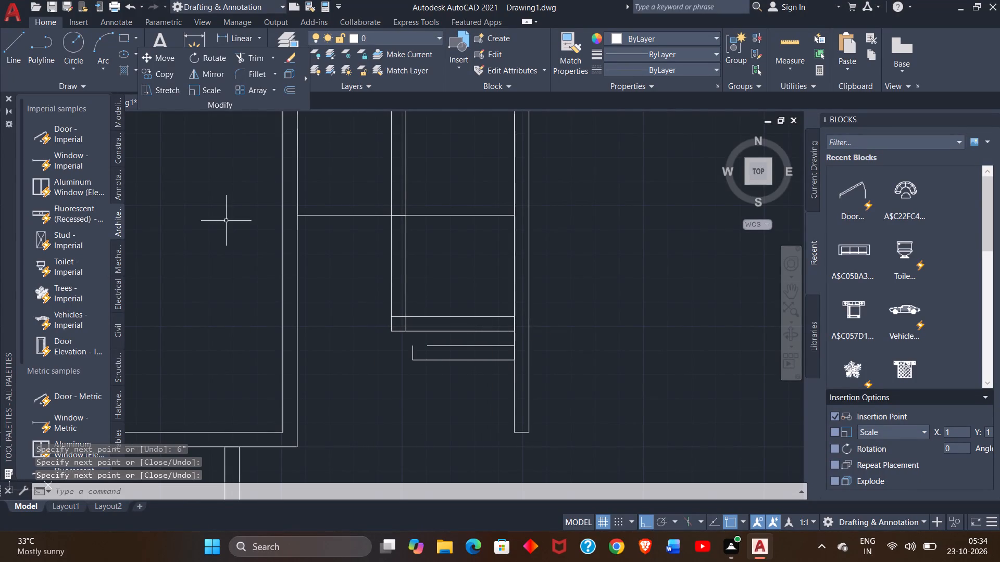
Draw the left enclosure's bottom wall face 6" below the horizontal line, from the left partition to the divider's left face.
click(9, 47)
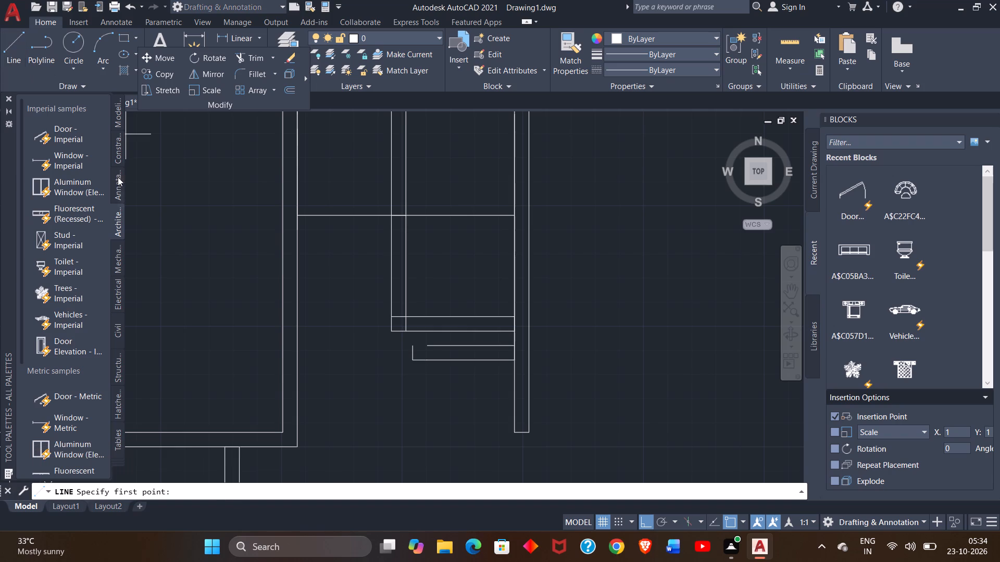
click(301, 214)
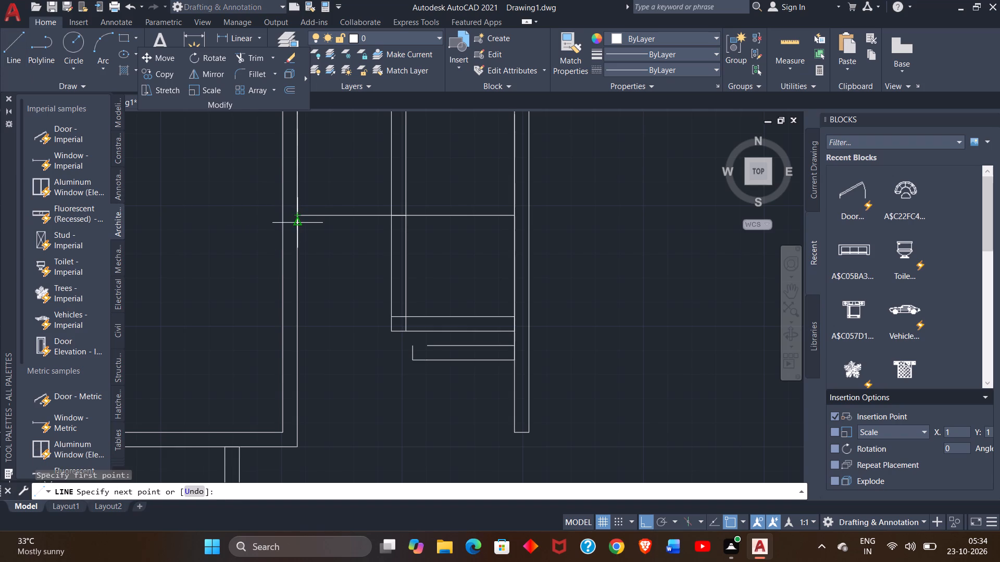
key(6)
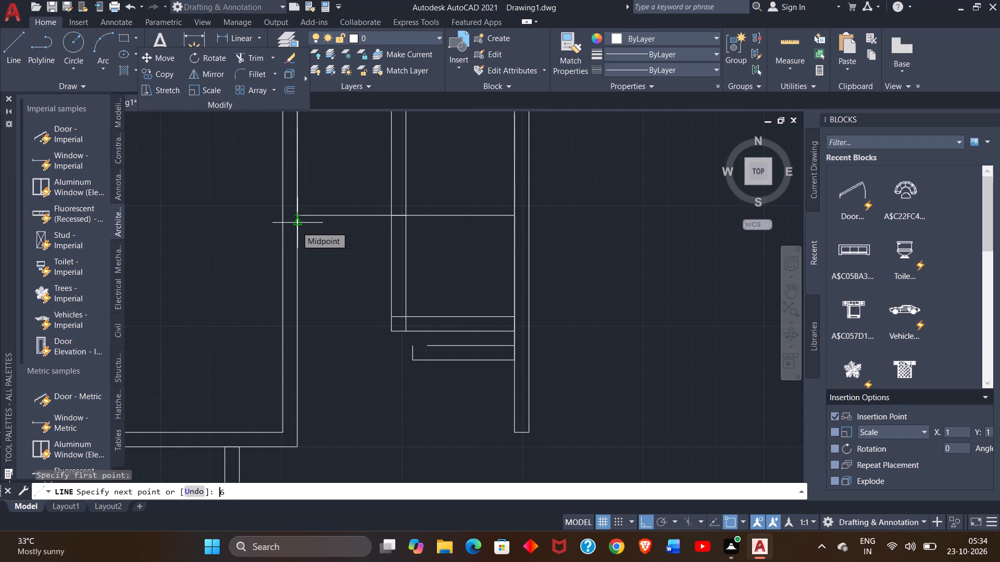
key(shift+quotedbl)
key(Return)
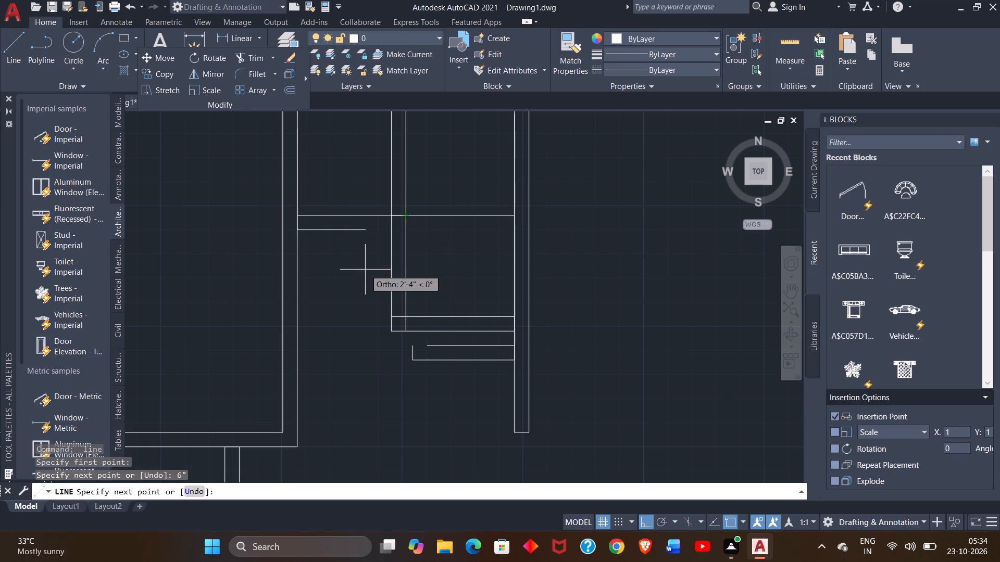
click(391, 231)
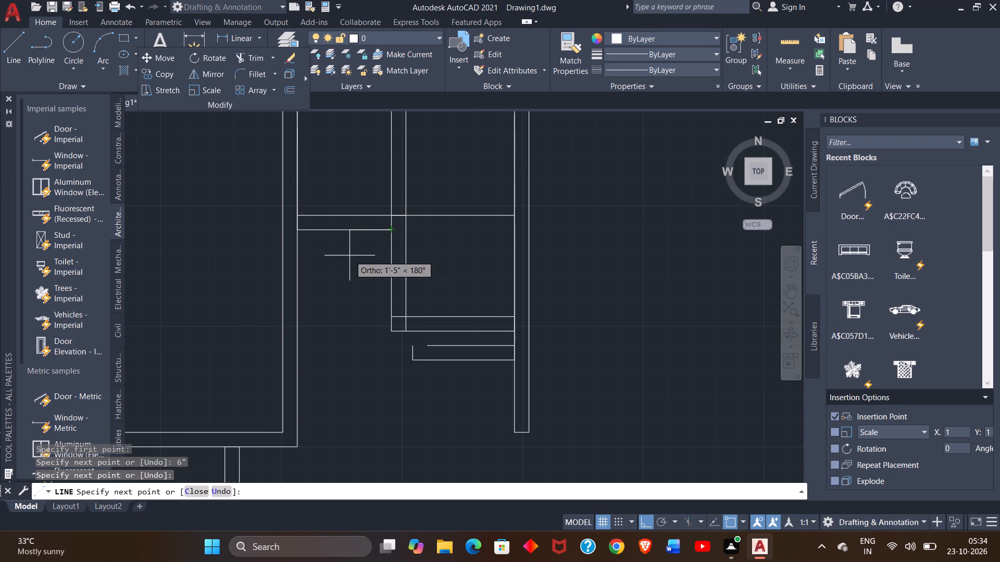
right_click(349, 256)
click(358, 267)
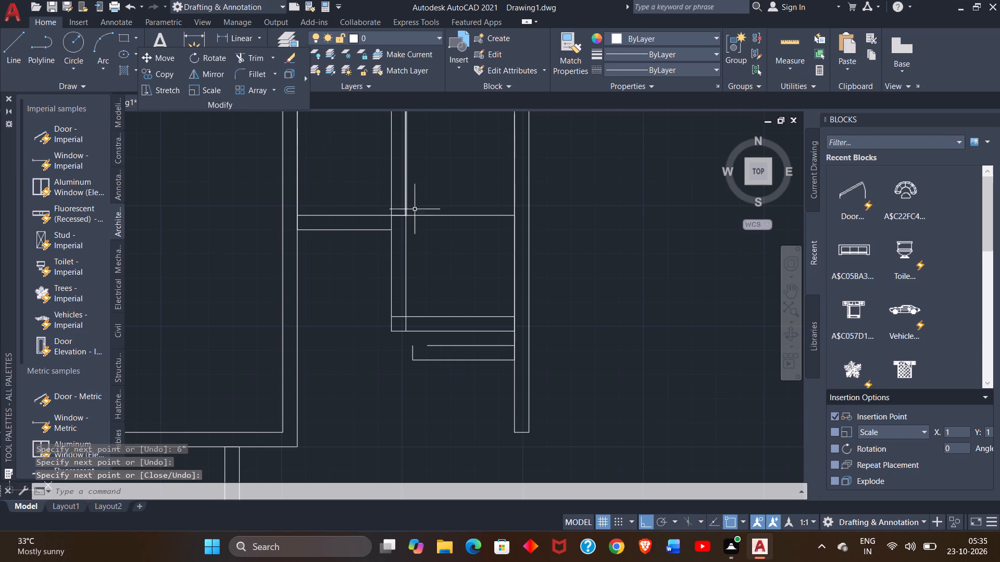
Trim the horizontal line across the right enclosure and divider, and the divider's left face where the left enclosure's bottom wall meets it.
click(259, 58)
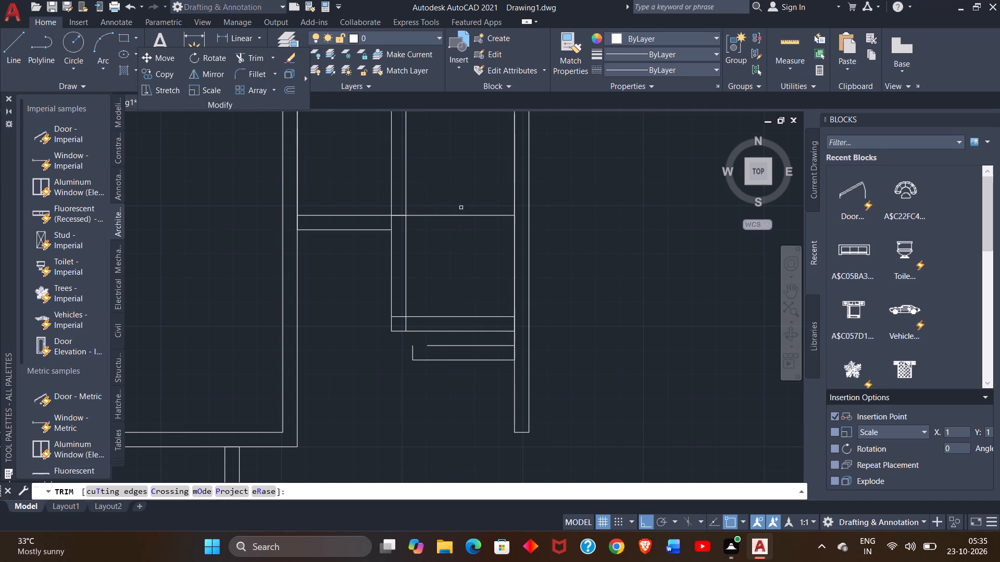
drag(461, 207, 457, 221)
ctrl+scroll(457, 221, up, 2)
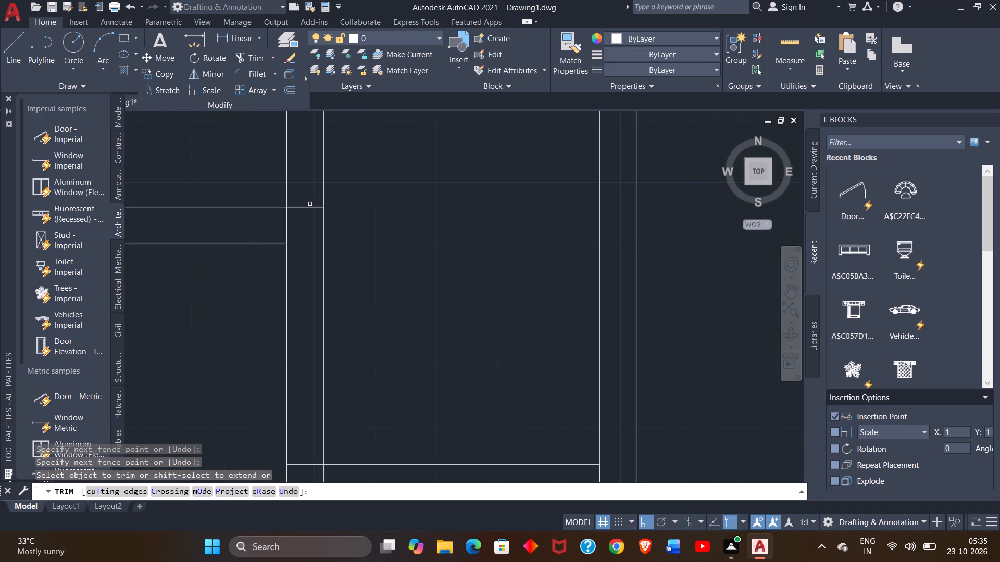
drag(312, 190, 309, 225)
drag(304, 224, 271, 214)
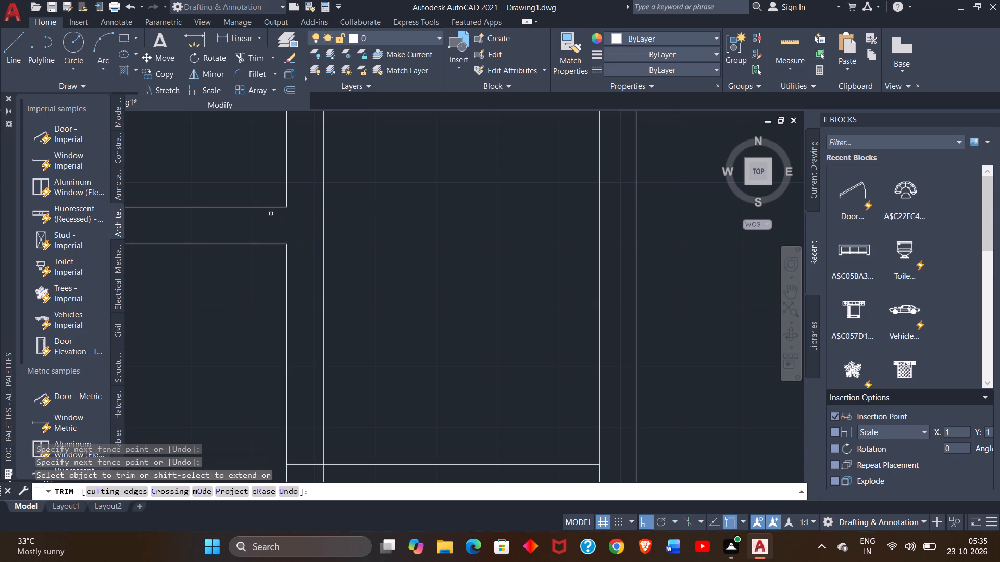
right_click(271, 214)
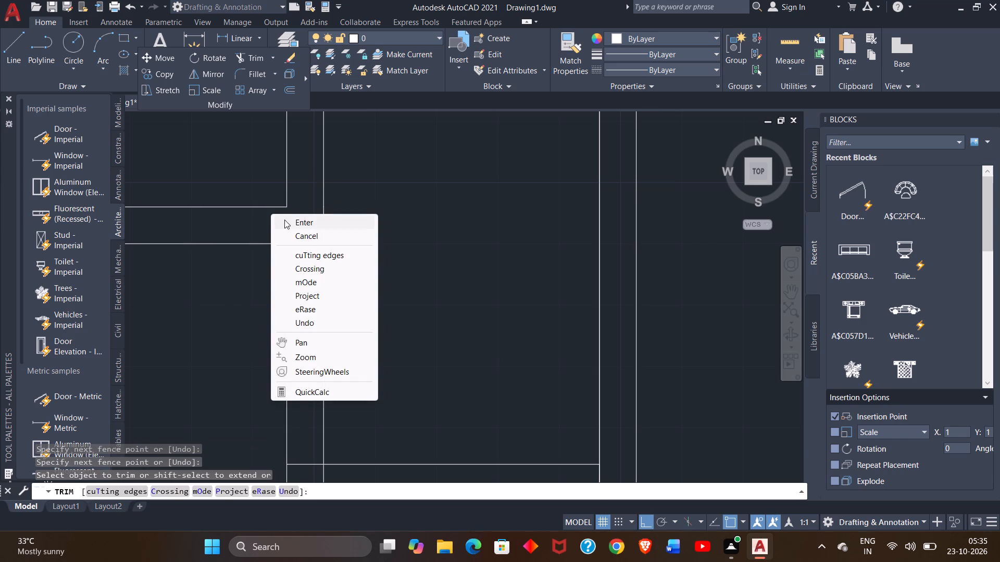
click(284, 220)
Trim the wall line across the divider's top opening and the overlapping line ends at the right enclosure's bottom-left corner.
ctrl+scroll(319, 229, down, 3)
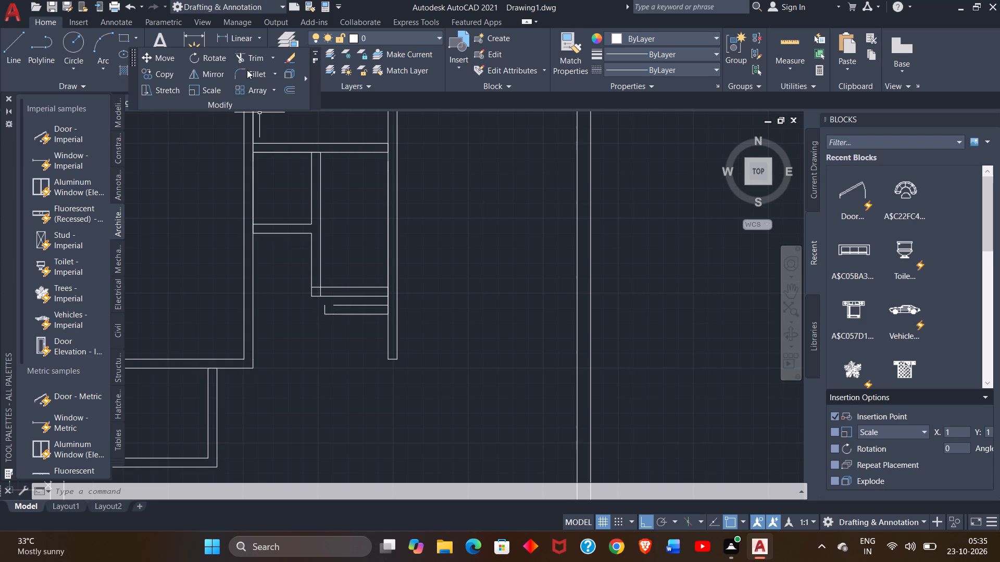
click(247, 56)
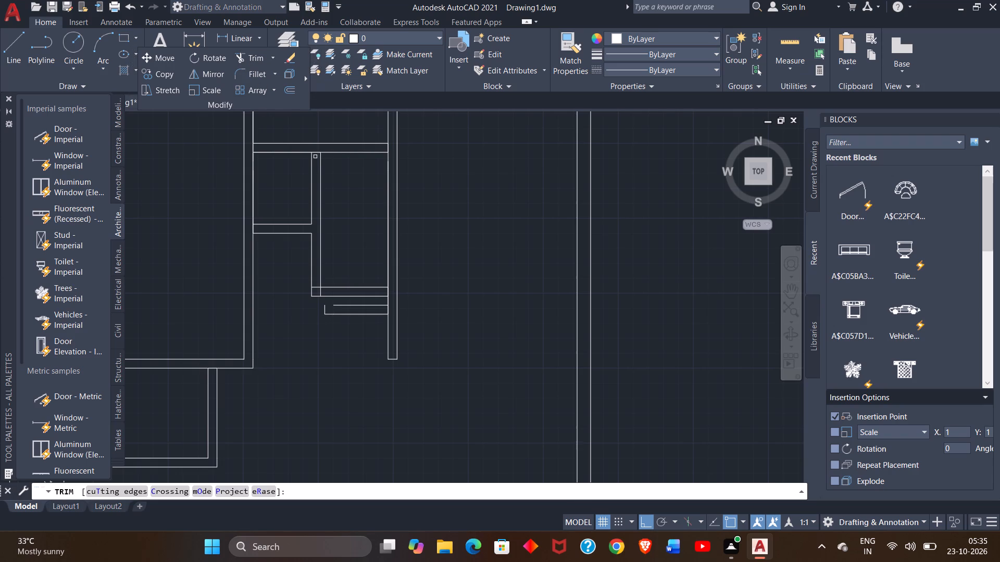
ctrl+scroll(315, 156, up, 1)
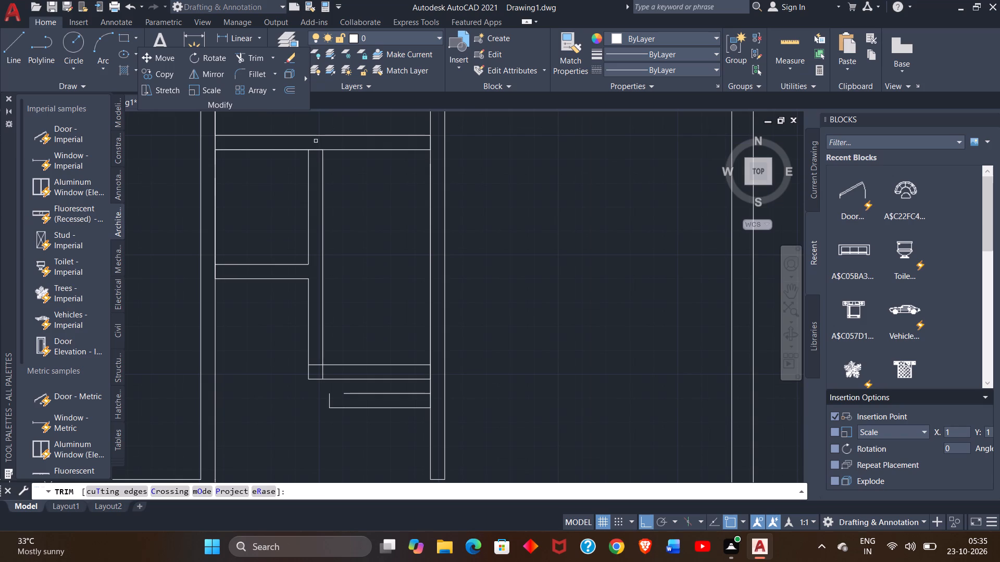
drag(316, 140, 316, 155)
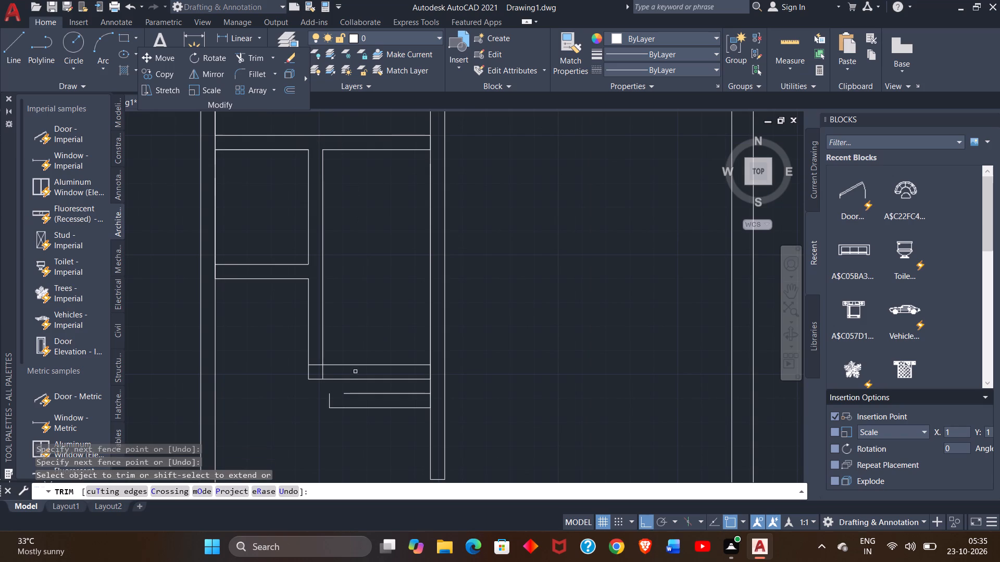
drag(323, 373, 315, 367)
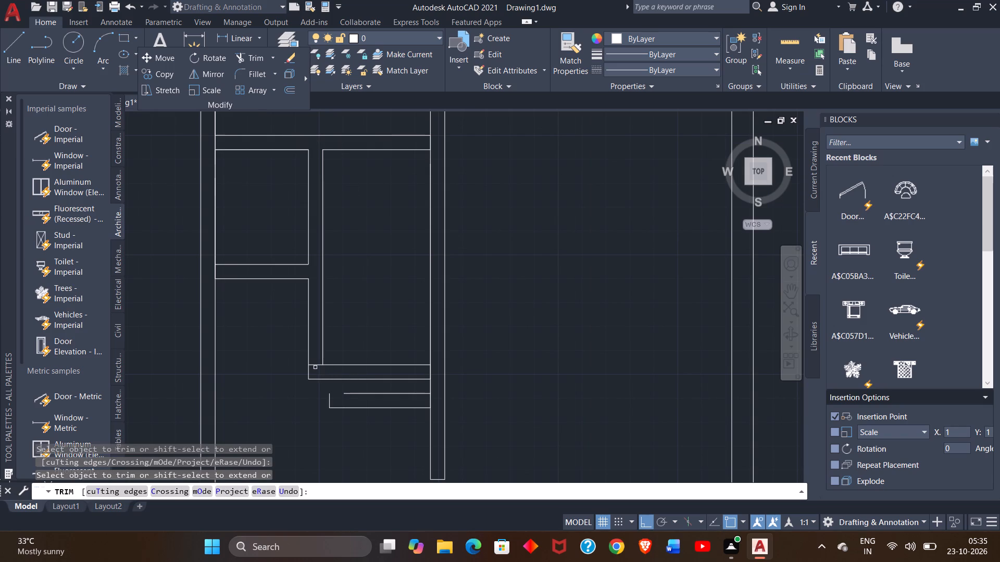
drag(315, 367, 315, 365)
click(315, 365)
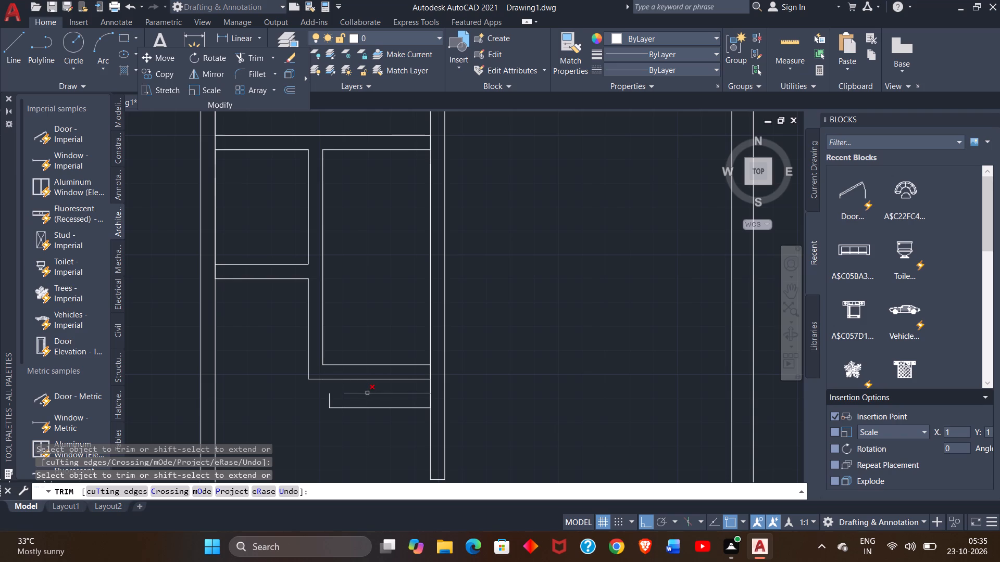
Remove the stray leftover line segments below the right enclosure's bottom wall with Trim.
click(367, 393)
drag(331, 400, 336, 407)
click(336, 407)
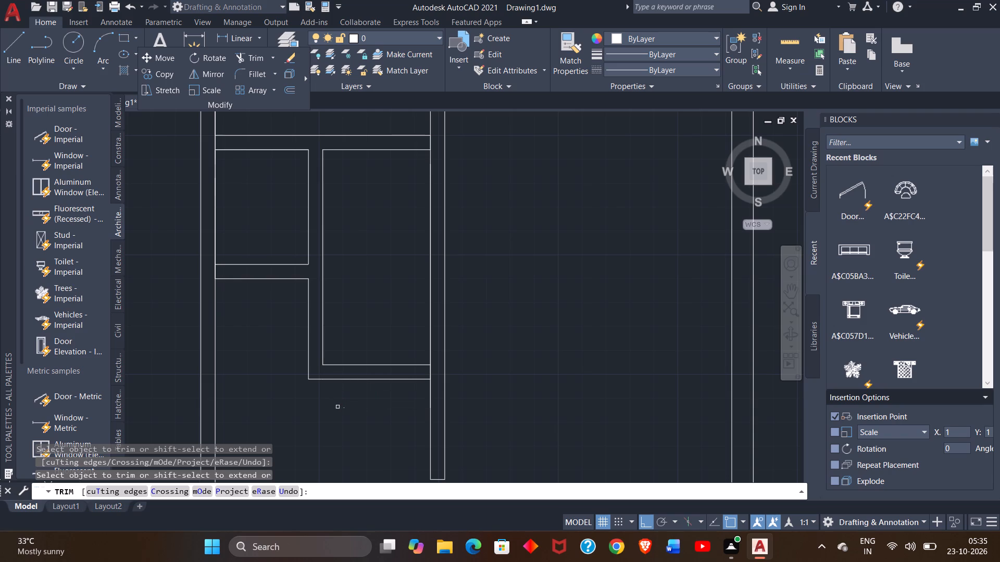
click(344, 406)
right_click(316, 411)
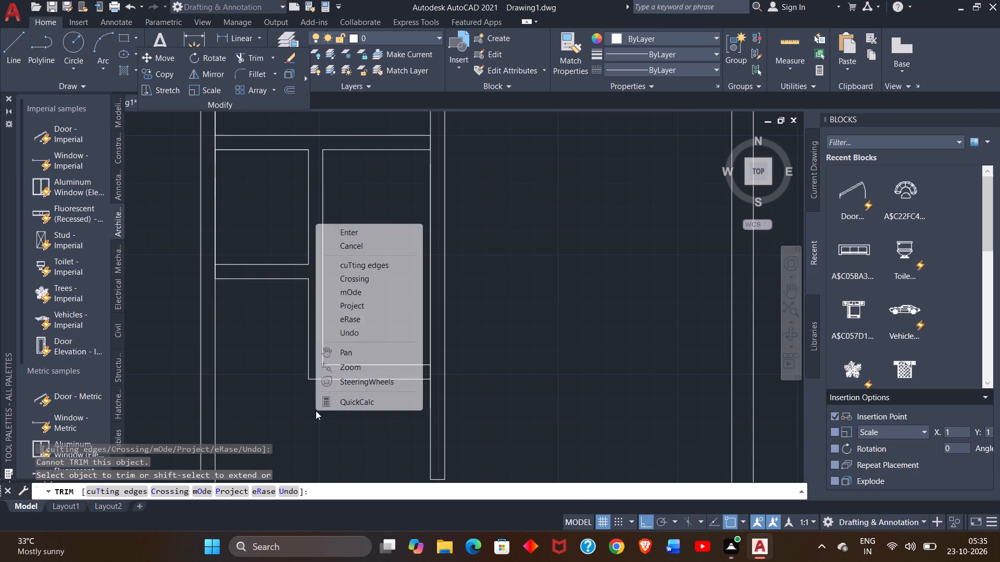
click(337, 232)
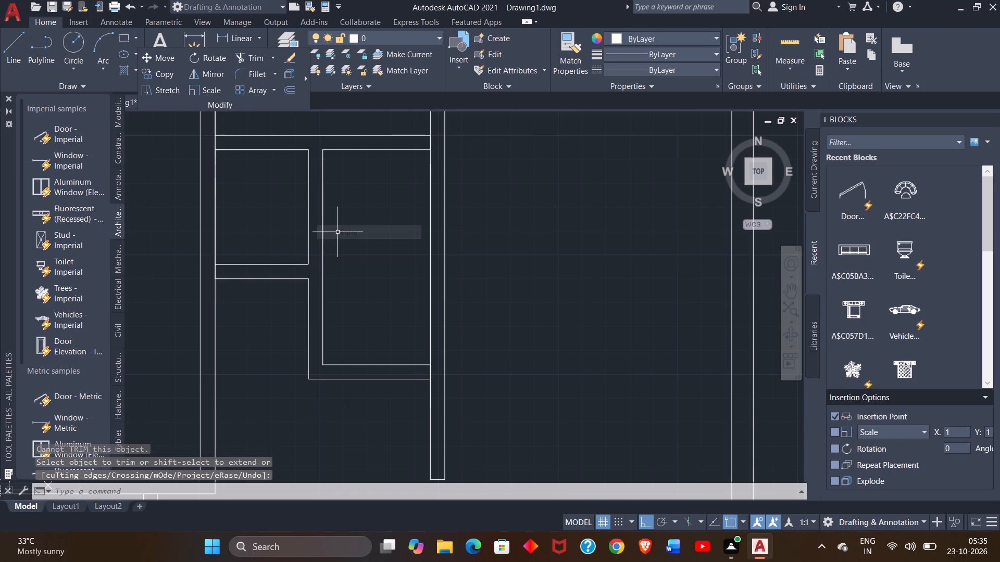
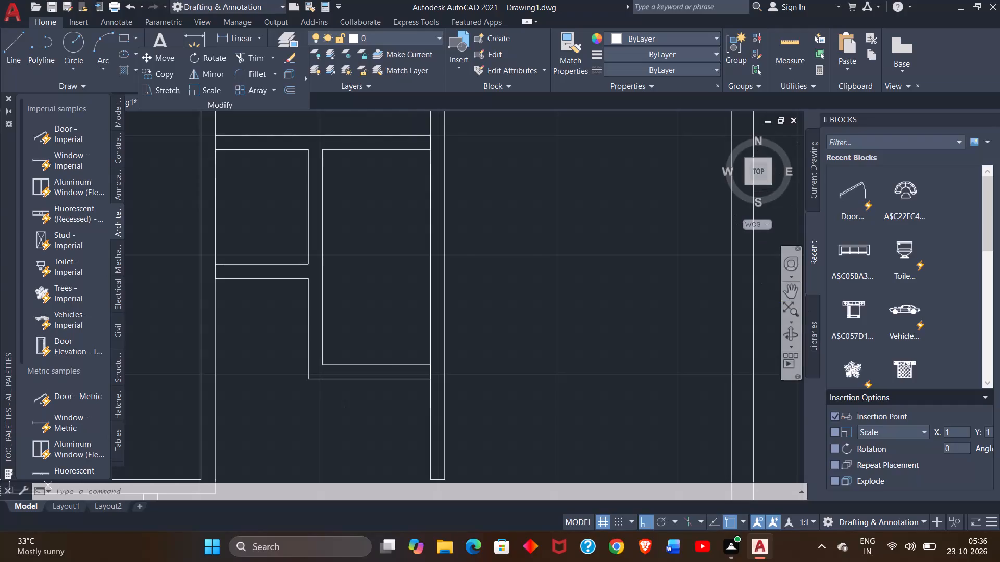
Draw a line across the right partition, carrying the right enclosure's outer bottom wall line to the partition's right face.
click(790, 294)
drag(628, 272, 673, 267)
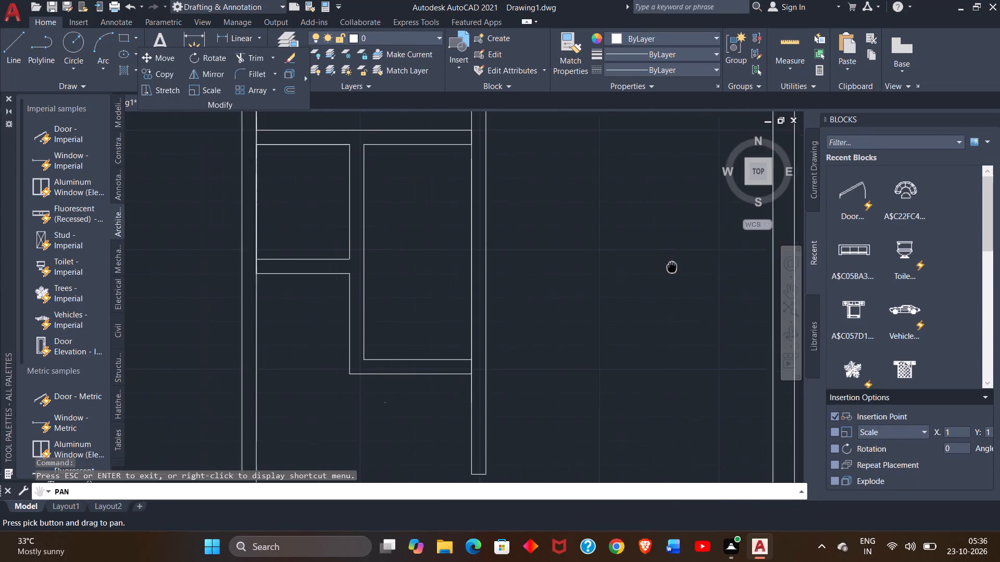
drag(673, 267, 677, 266)
ctrl+scroll(677, 266, down, 2)
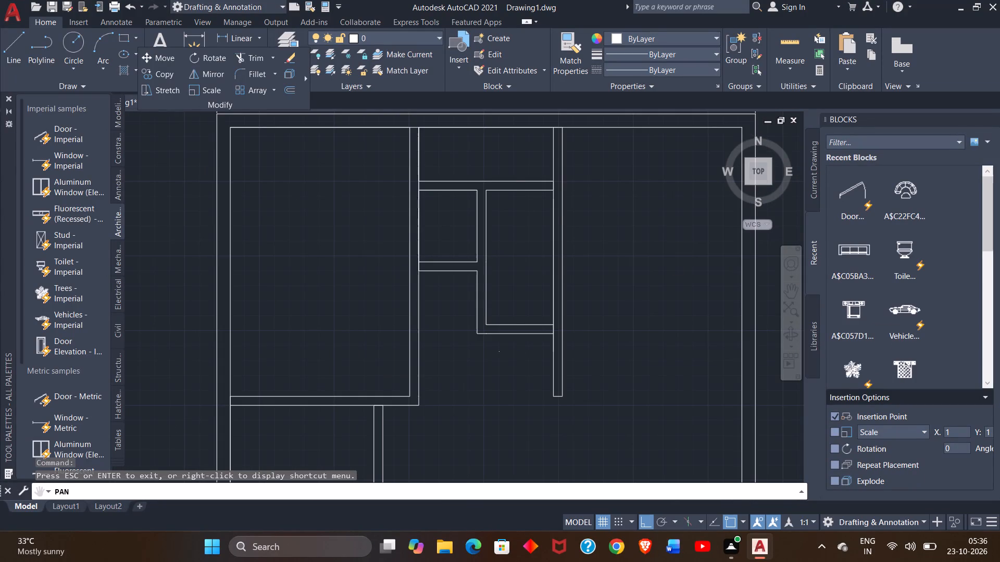
click(2, 49)
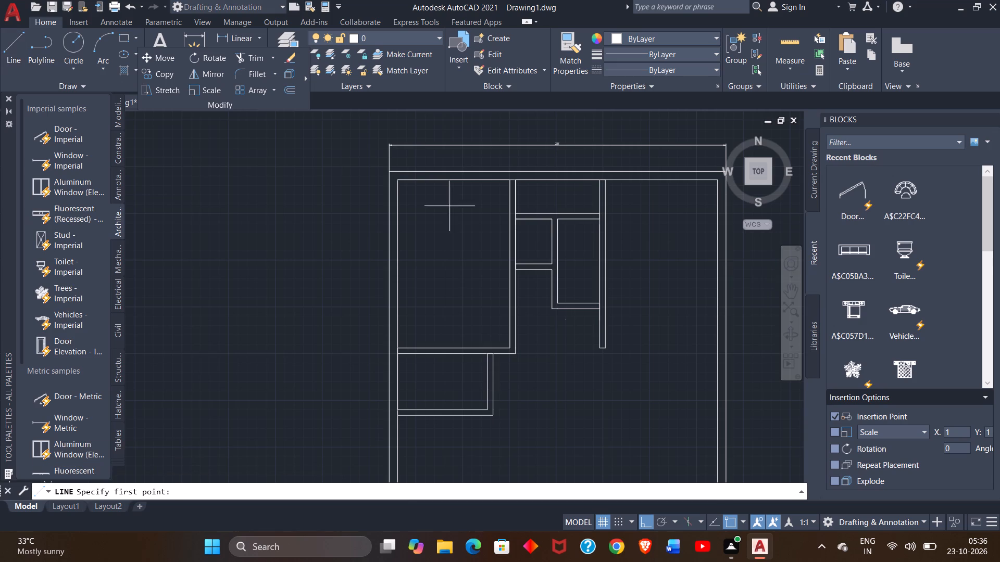
ctrl+scroll(602, 325, up, 2)
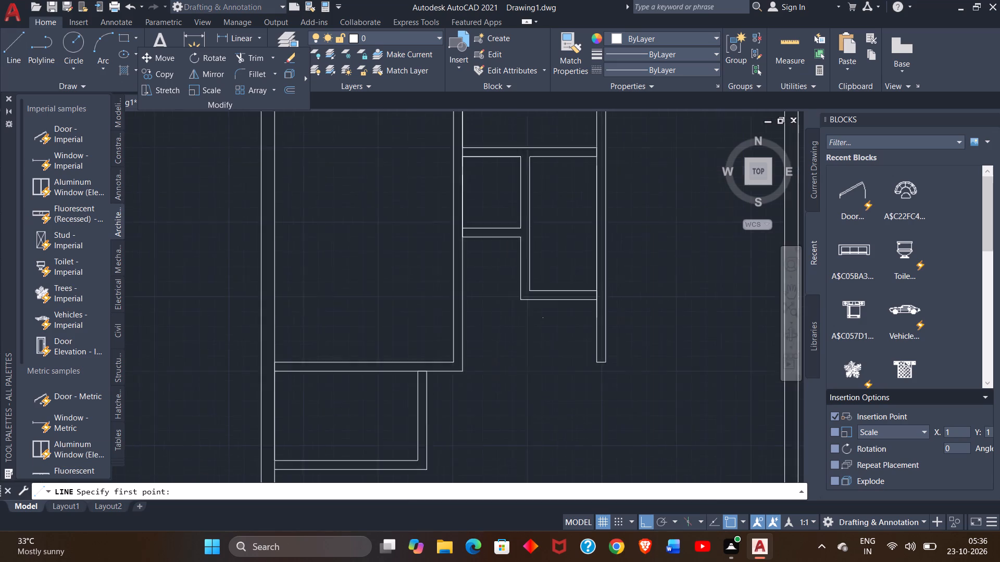
ctrl+scroll(602, 325, up, 1)
click(585, 261)
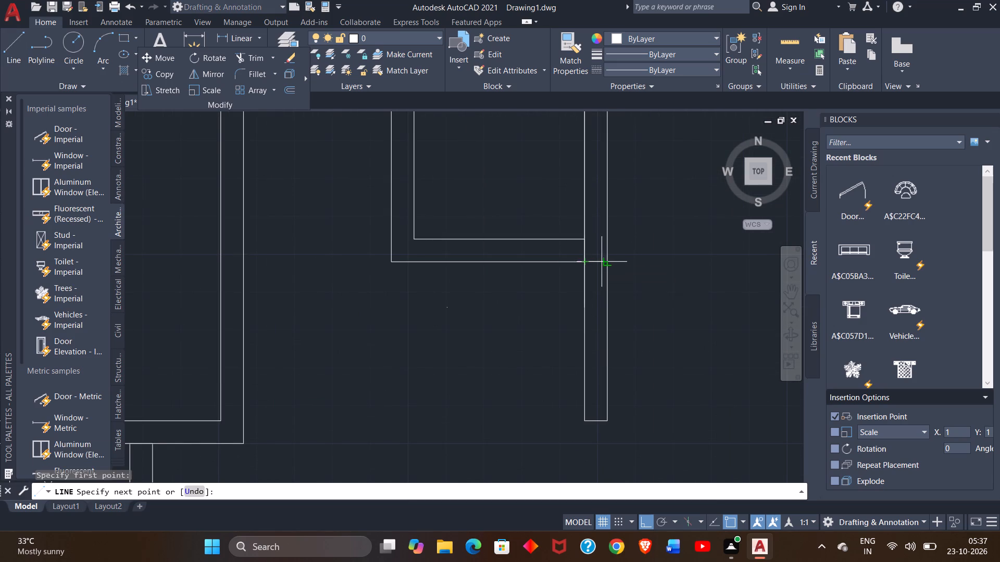
click(609, 262)
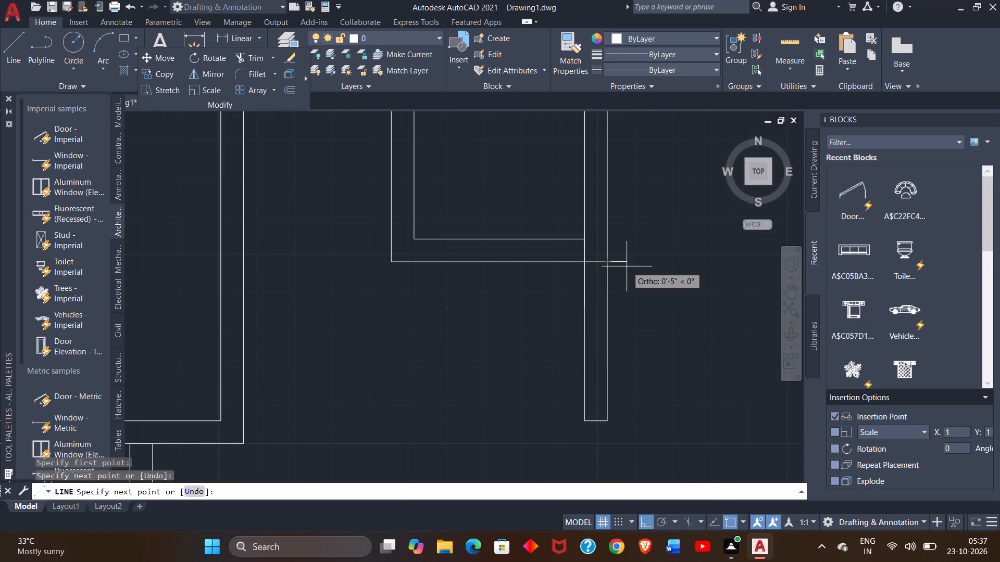
right_click(627, 266)
click(646, 277)
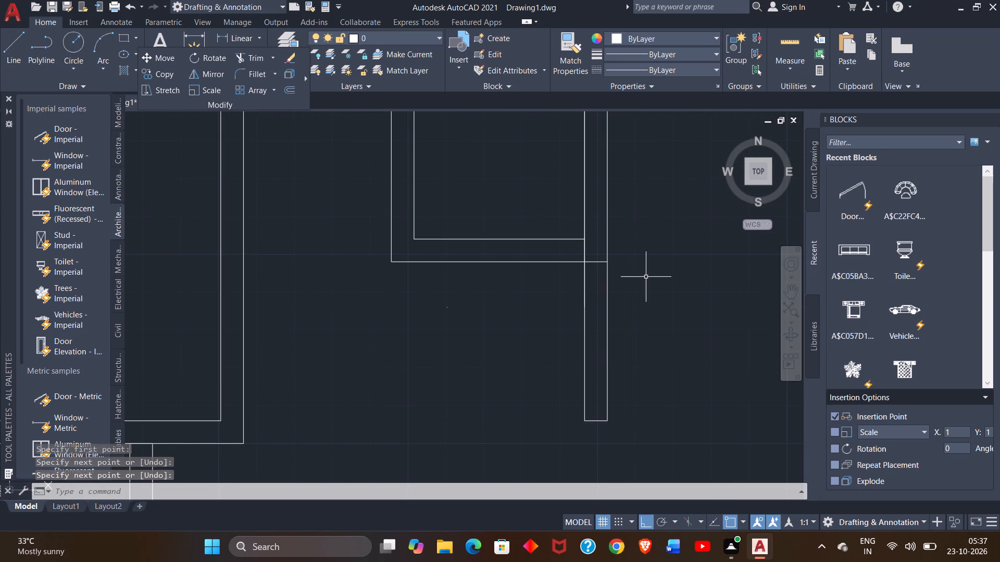
Trim the right partition below the right enclosure, including its end line and the short inner-face segment crossing the enclosure's bottom wall.
click(235, 58)
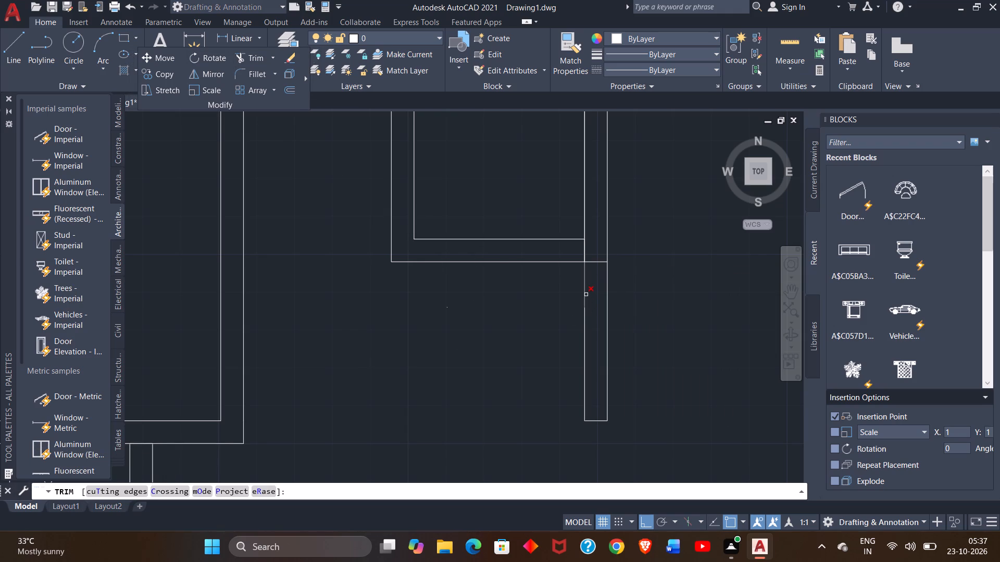
click(586, 295)
click(575, 289)
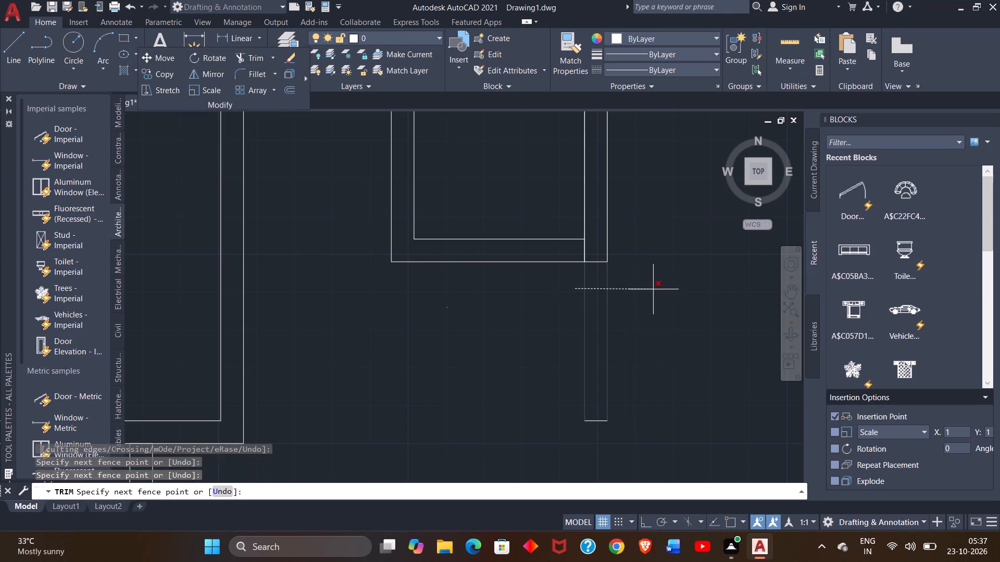
click(653, 289)
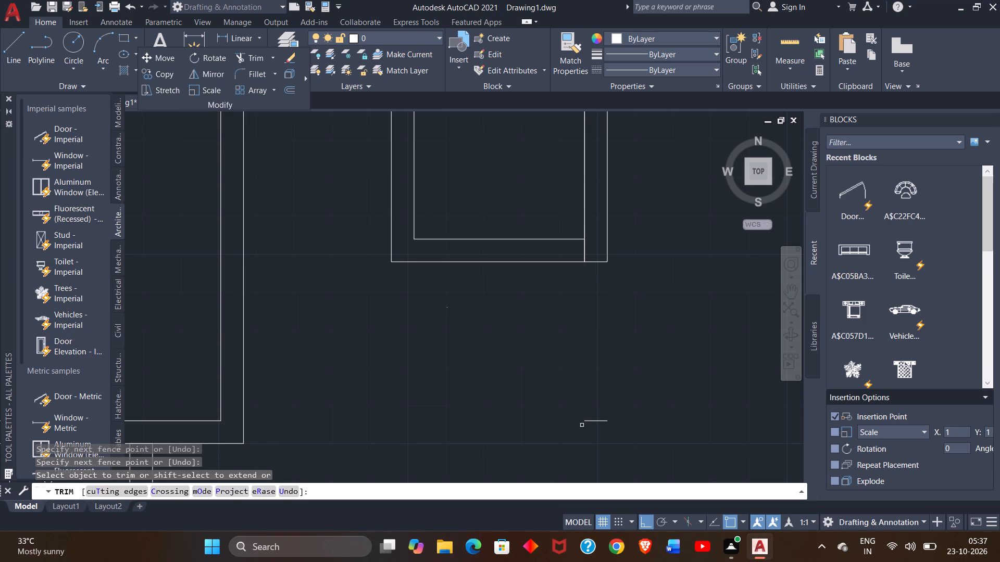
click(594, 420)
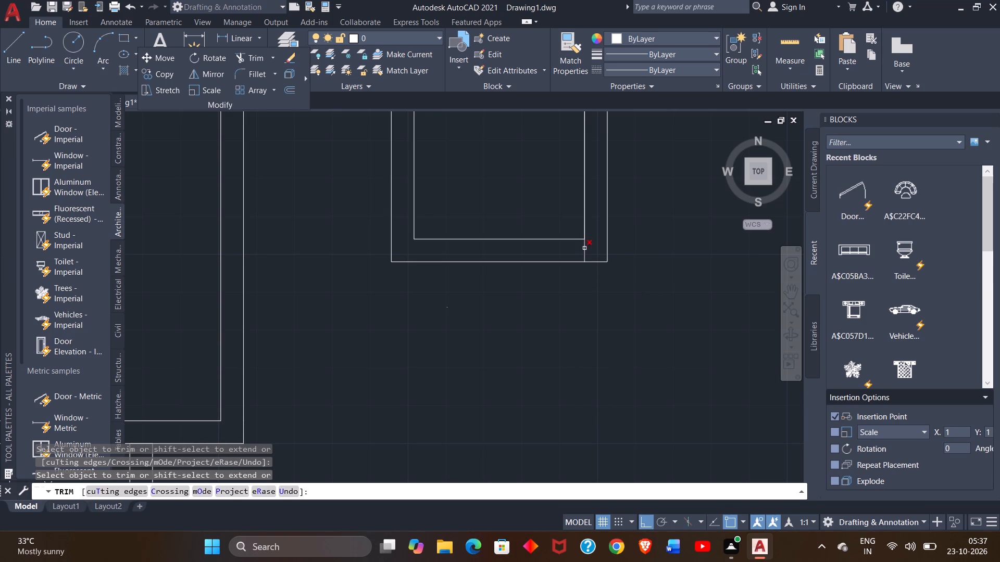
drag(584, 248, 589, 249)
drag(589, 249, 575, 248)
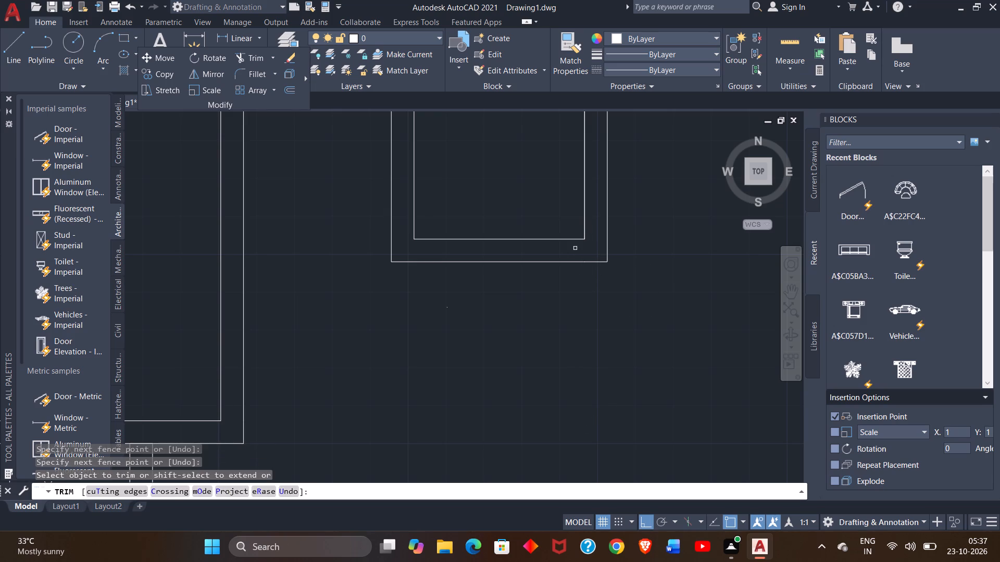
double_click(575, 248)
right_click(575, 248)
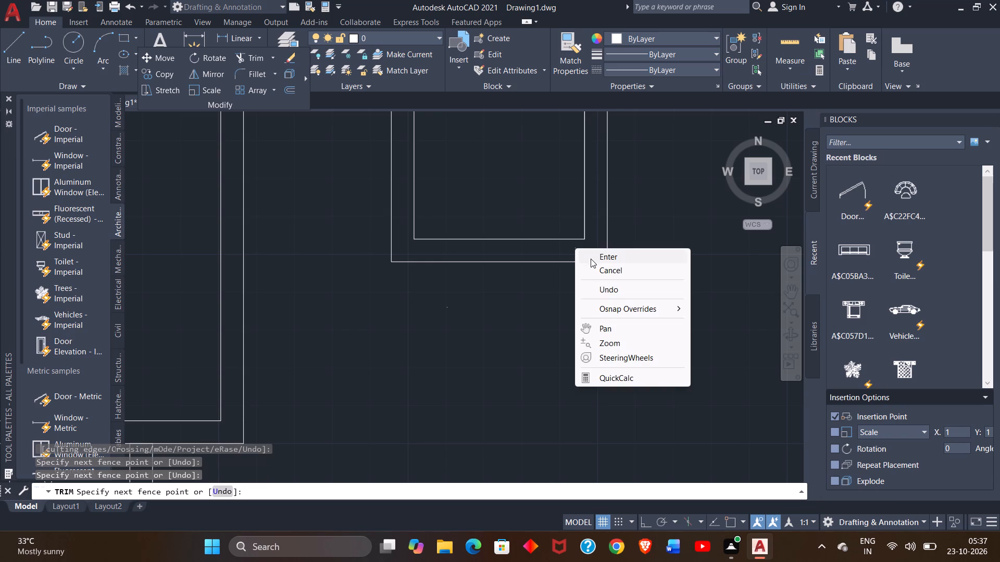
click(591, 259)
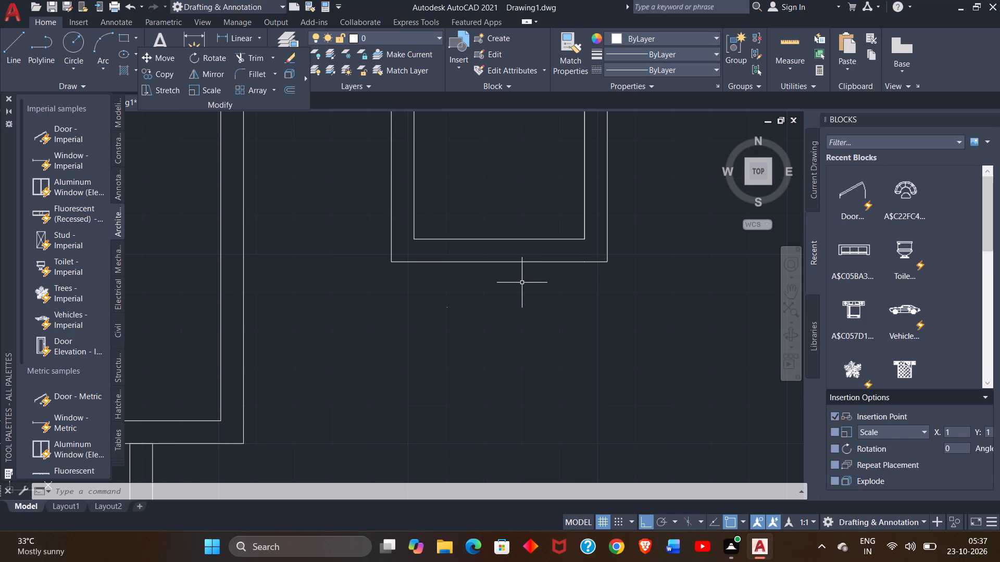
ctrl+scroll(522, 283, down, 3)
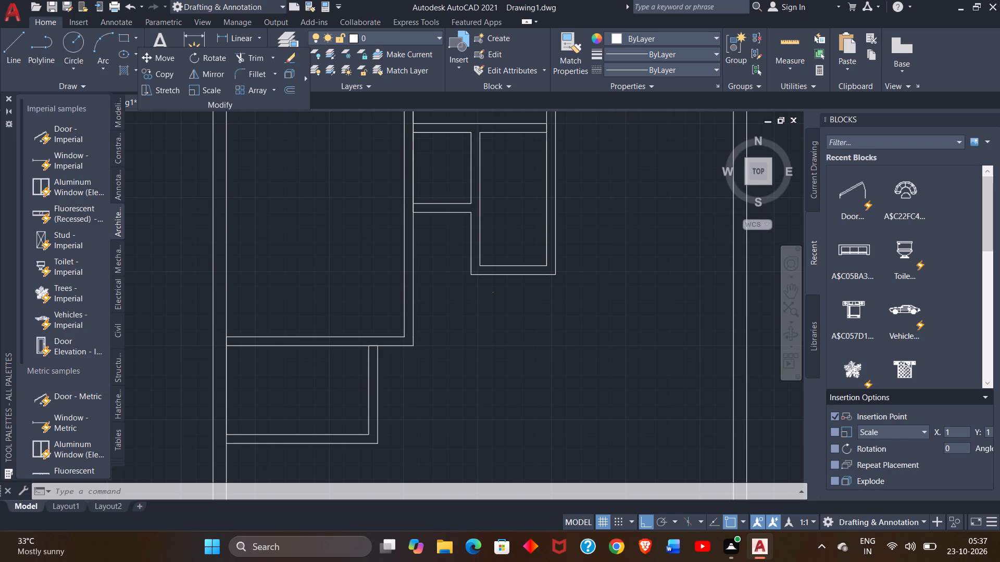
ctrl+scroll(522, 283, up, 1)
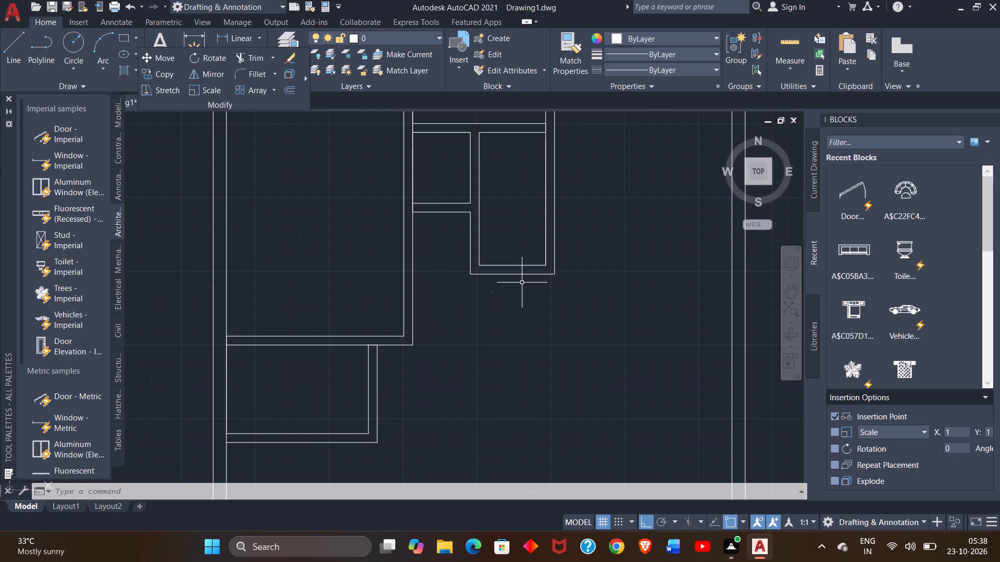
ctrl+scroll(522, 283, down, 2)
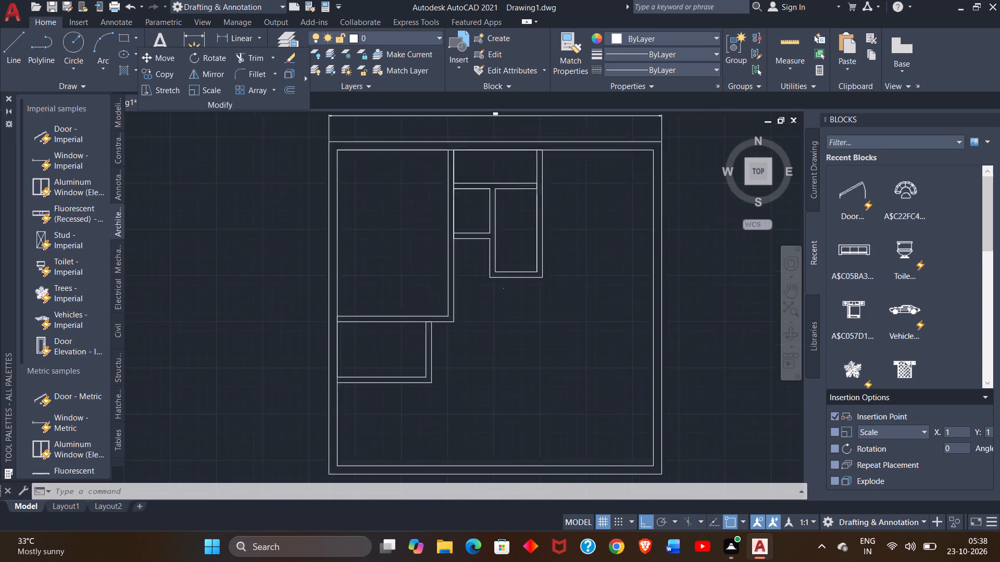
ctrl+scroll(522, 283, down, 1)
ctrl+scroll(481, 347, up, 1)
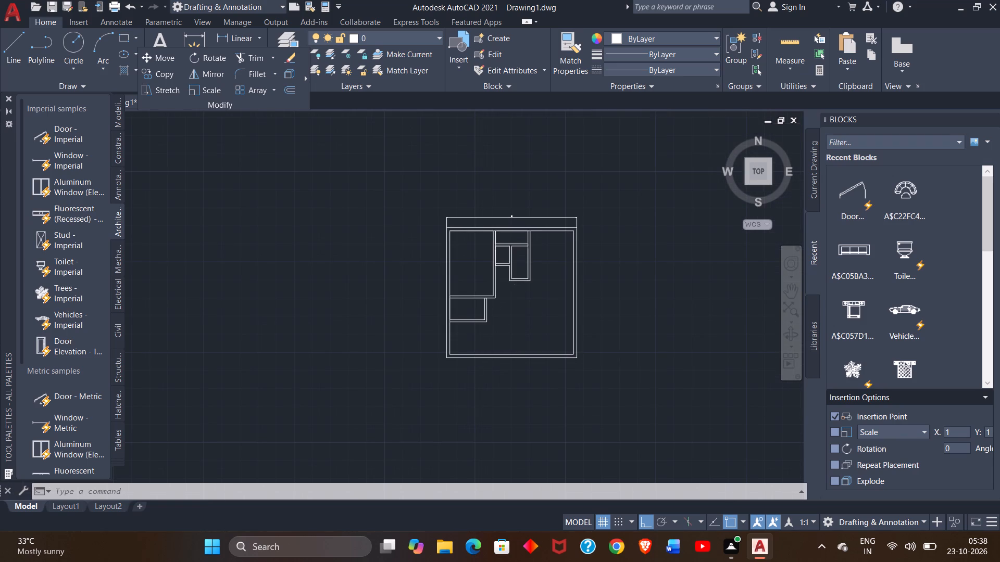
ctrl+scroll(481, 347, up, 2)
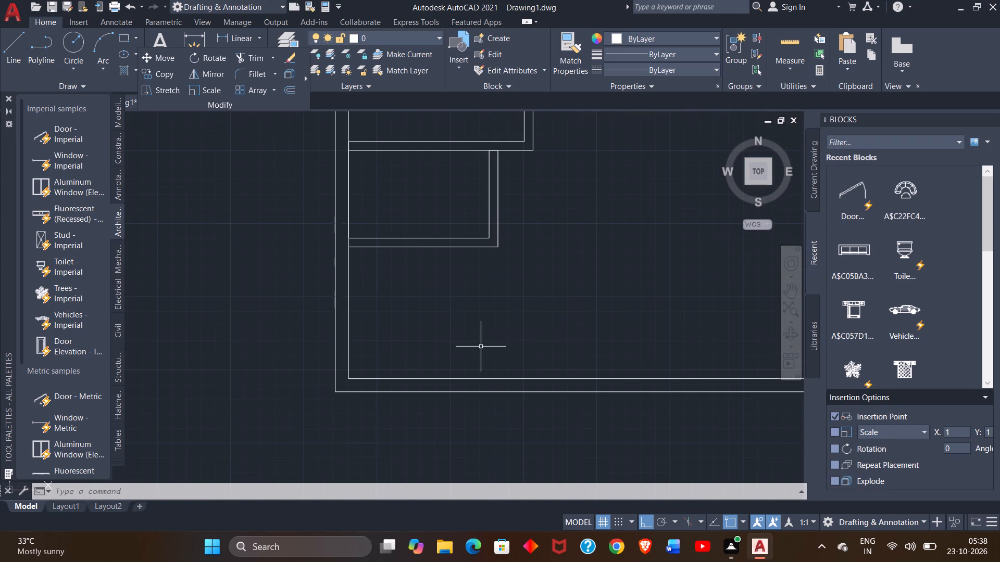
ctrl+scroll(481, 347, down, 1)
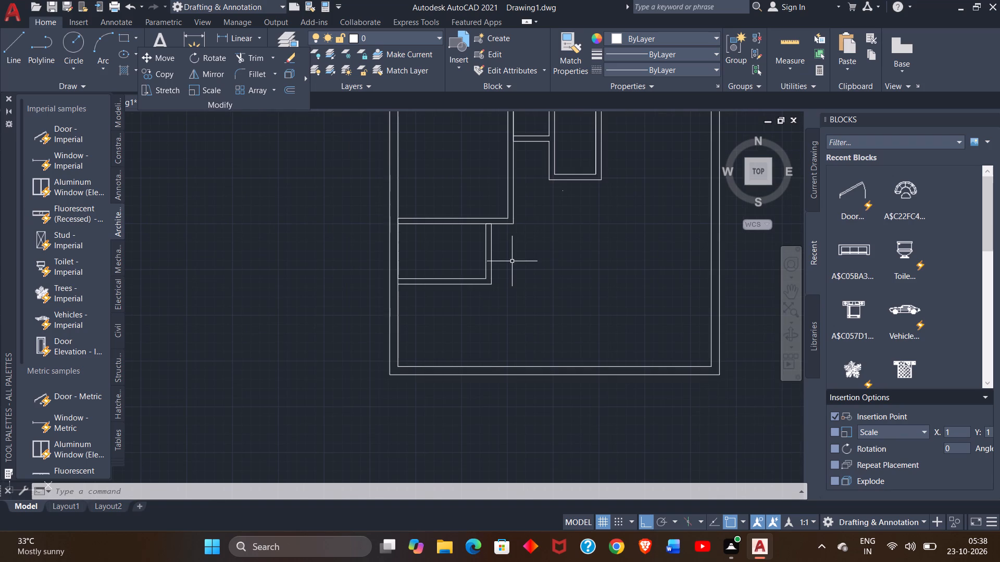
Dimension the upper-left room's inner height along its left wall, placing the dimension line just inside the room.
ctrl+scroll(513, 261, down, 1)
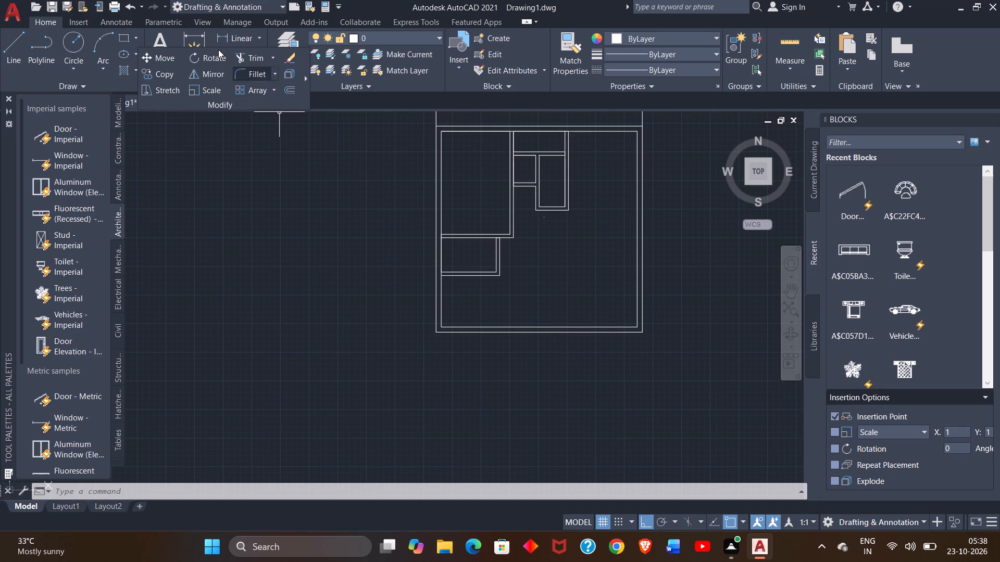
click(191, 34)
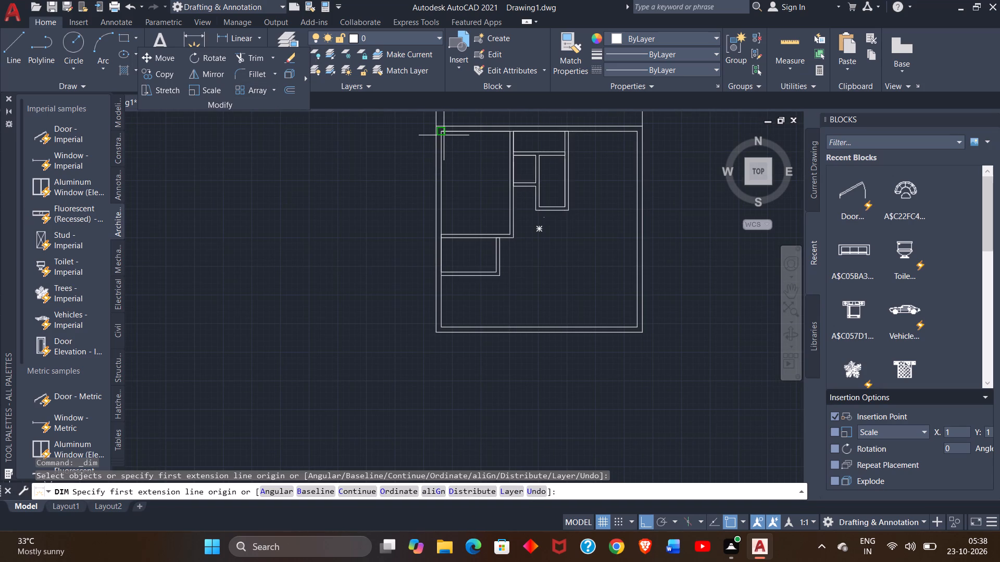
drag(442, 134, 440, 228)
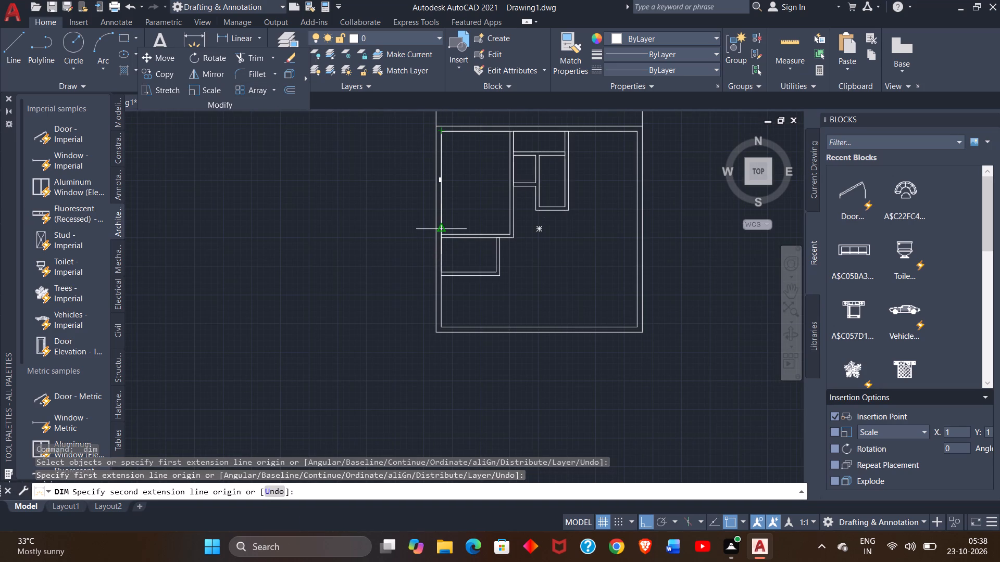
drag(440, 228, 442, 231)
drag(442, 231, 451, 230)
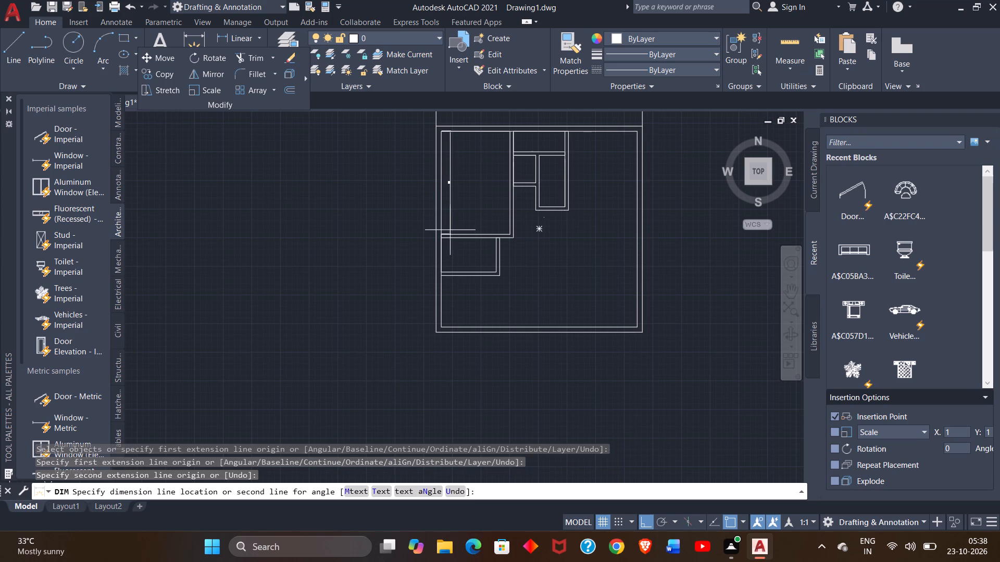
drag(451, 230, 451, 230)
click(451, 230)
ctrl+scroll(453, 196, up, 2)
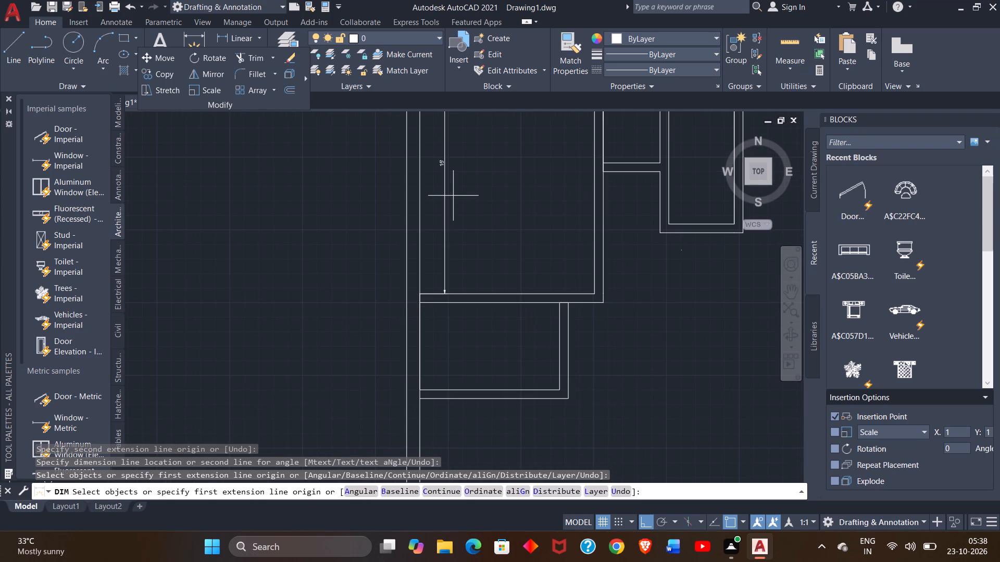
ctrl+scroll(453, 196, up, 2)
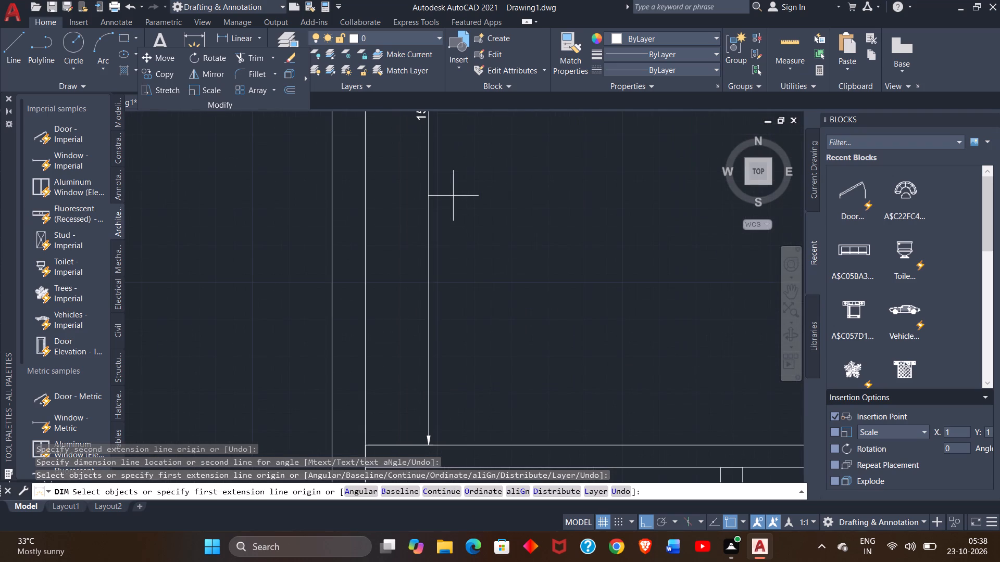
ctrl+scroll(453, 196, down, 1)
ctrl+scroll(556, 242, down, 2)
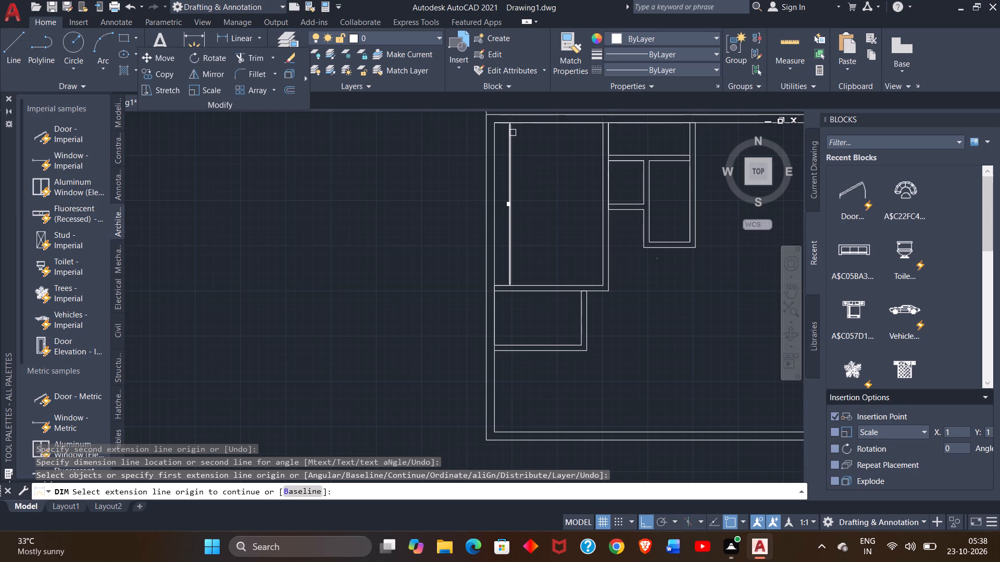
Draw a line from the upper-left room's top-left inner corner down the left wall 11' plus 3', continuing across to the partition's outer face.
click(21, 43)
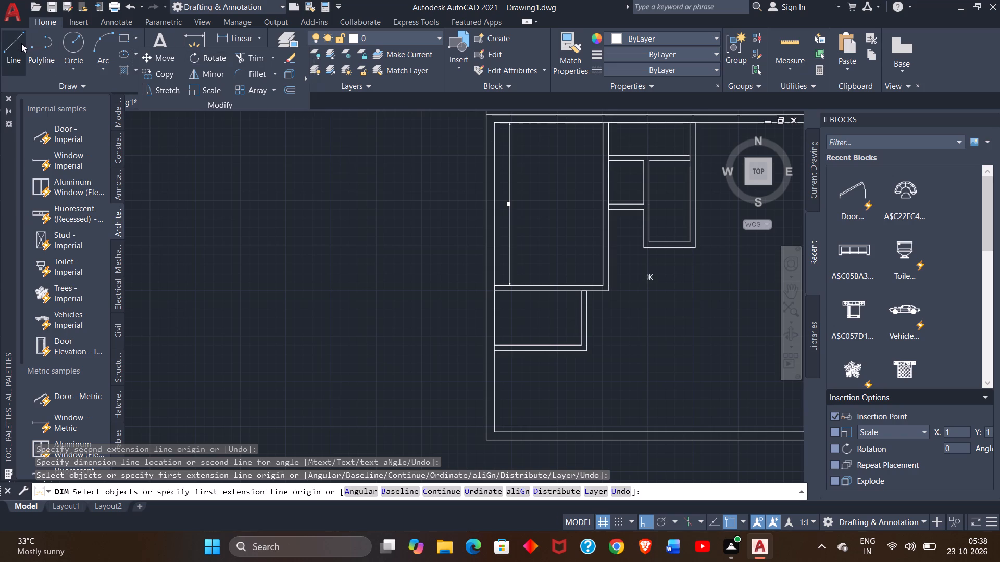
click(496, 121)
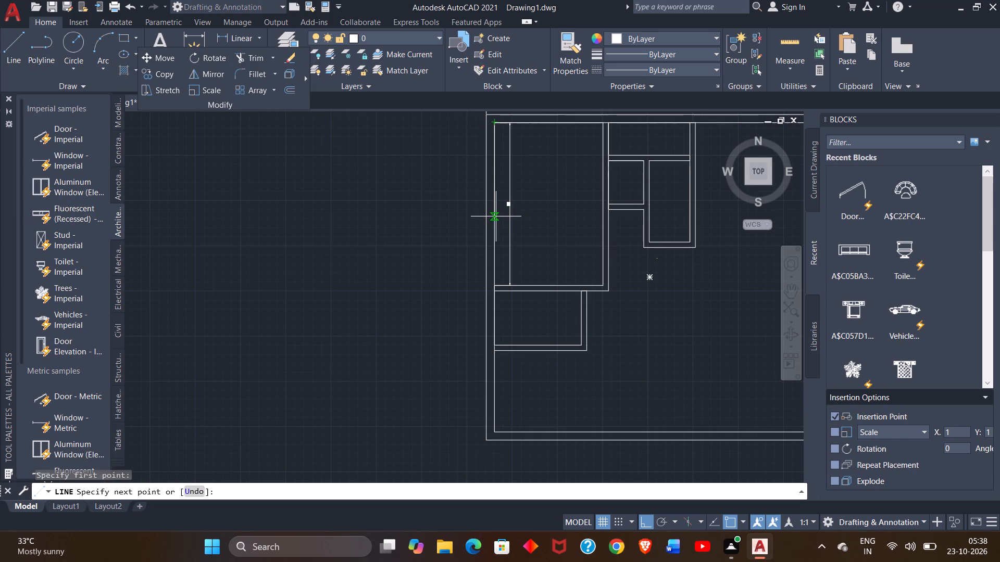
text(11')
key(Return)
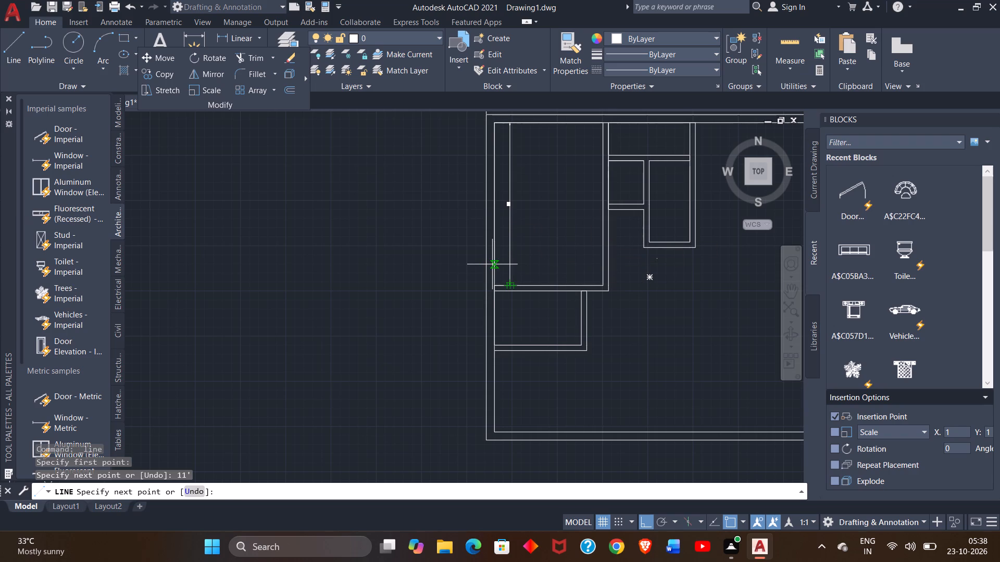
ctrl+scroll(492, 264, up, 2)
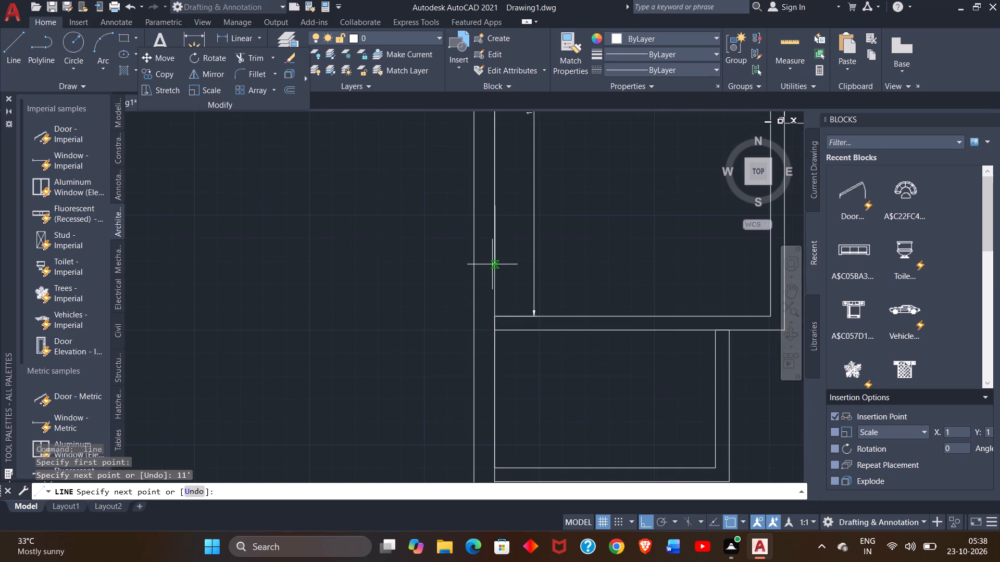
key(3)
key(apostrophe)
key(Return)
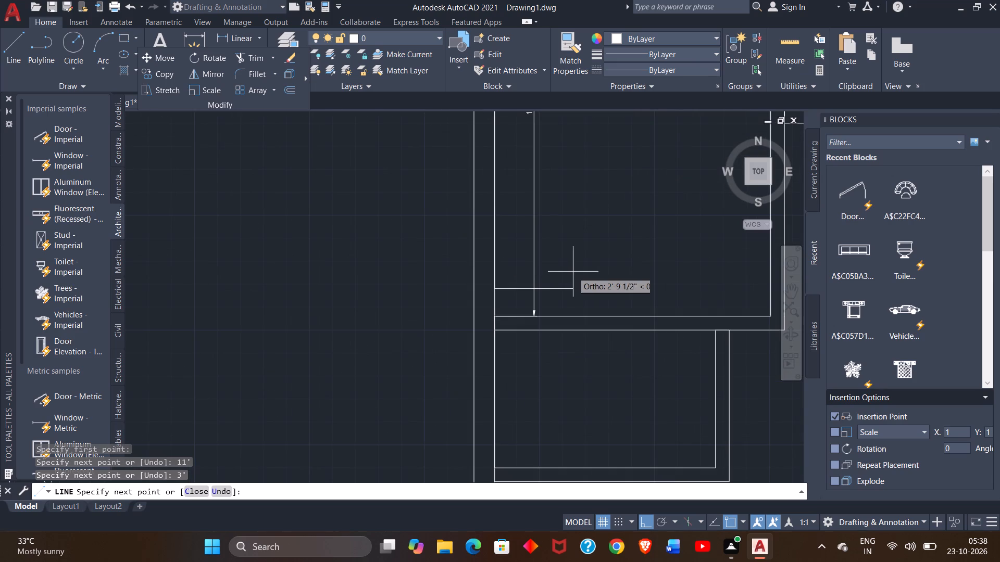
ctrl+scroll(573, 271, down, 3)
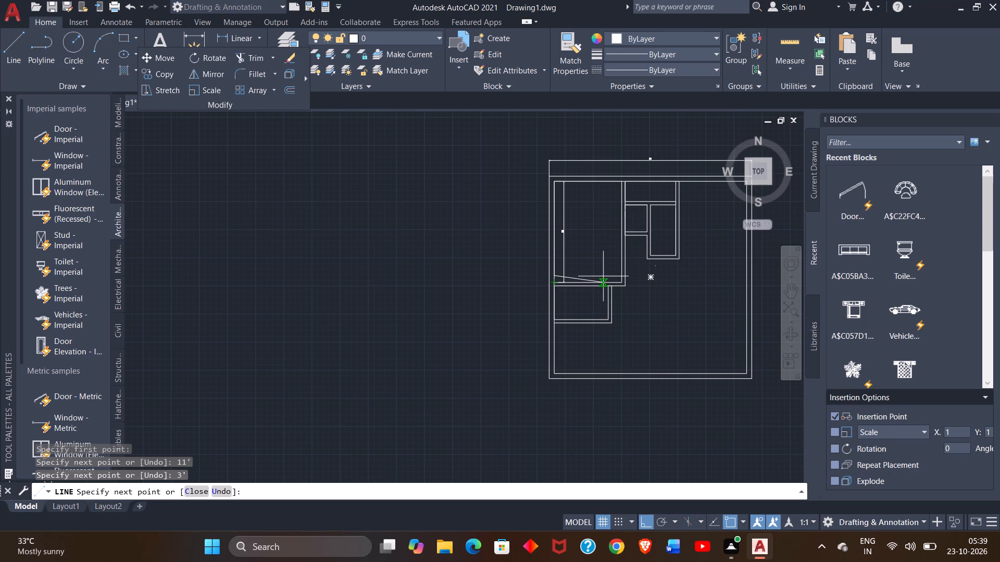
ctrl+scroll(605, 276, up, 2)
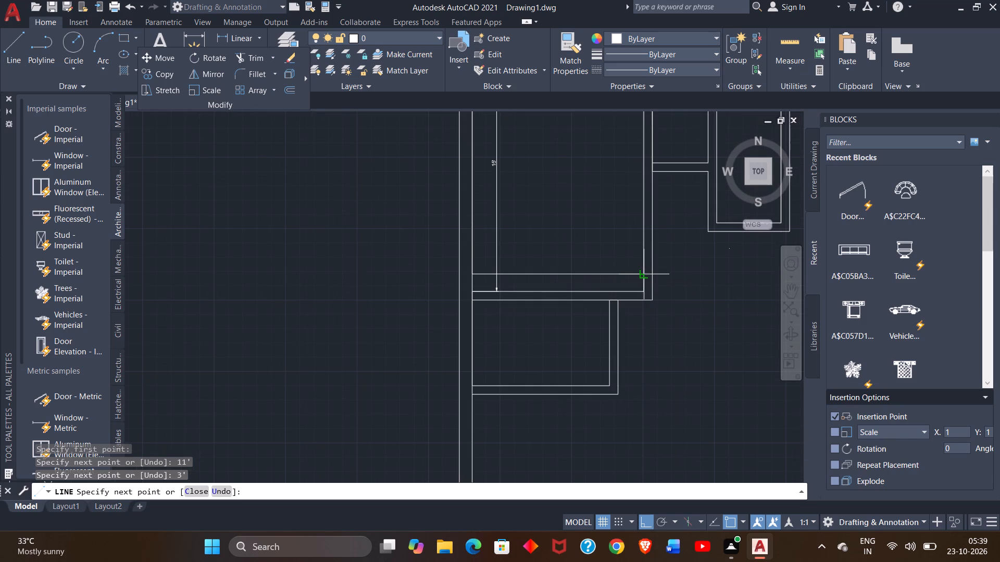
click(654, 271)
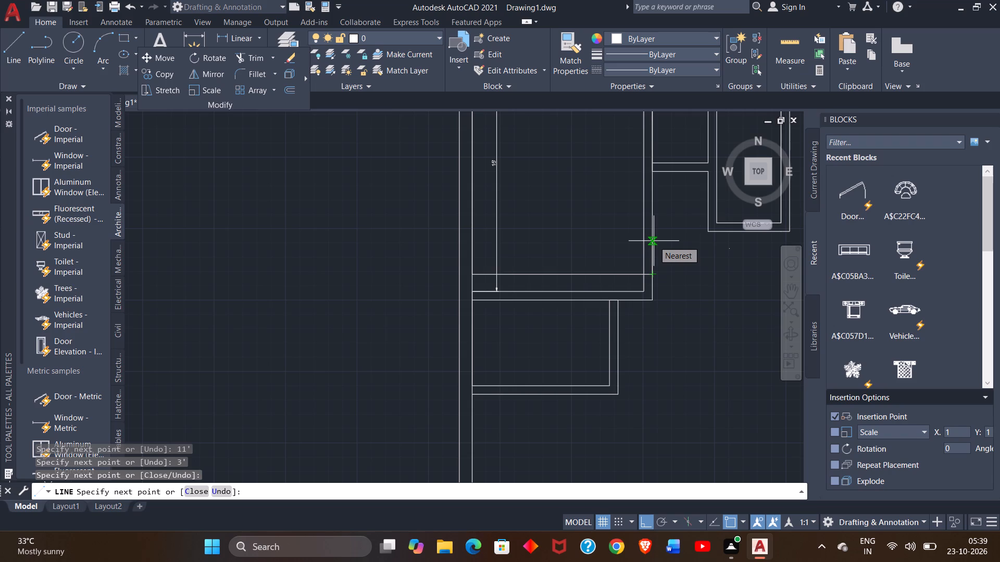
Continue the line 6" up the partition's outer face and back across to the left wall, completing the new bottom wall's two faces.
key(6)
key(shift+quotedbl)
key(Return)
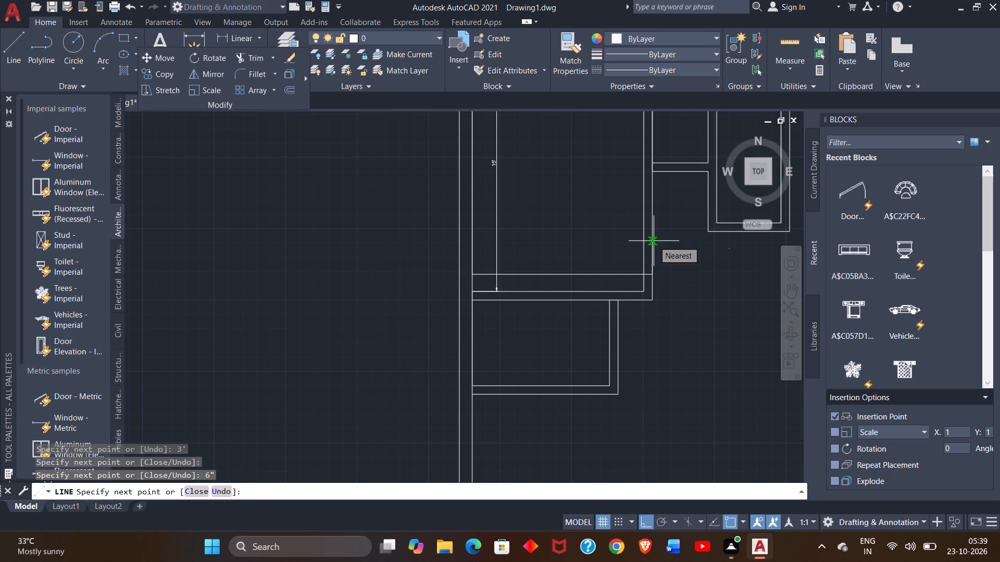
click(472, 265)
right_click(488, 241)
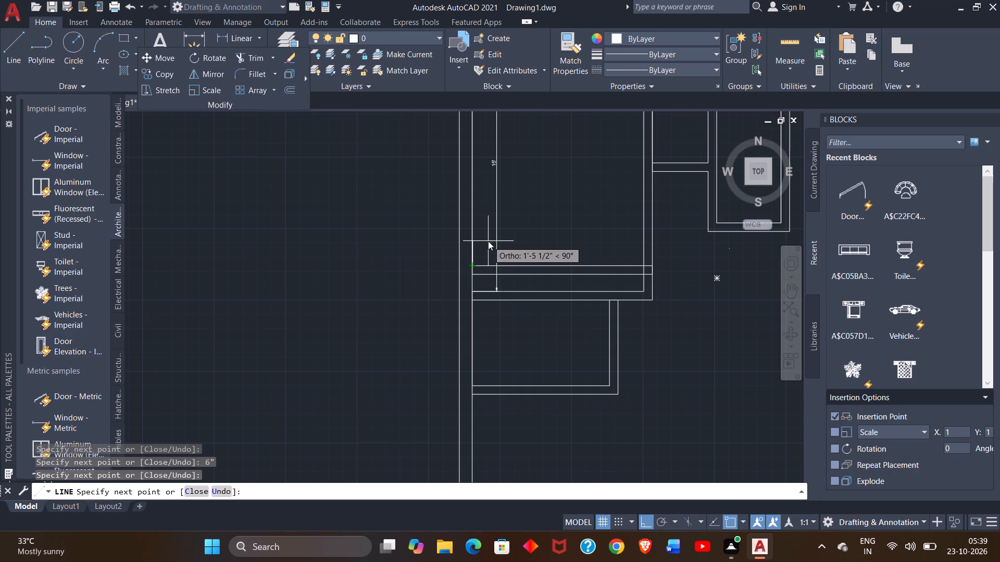
click(508, 250)
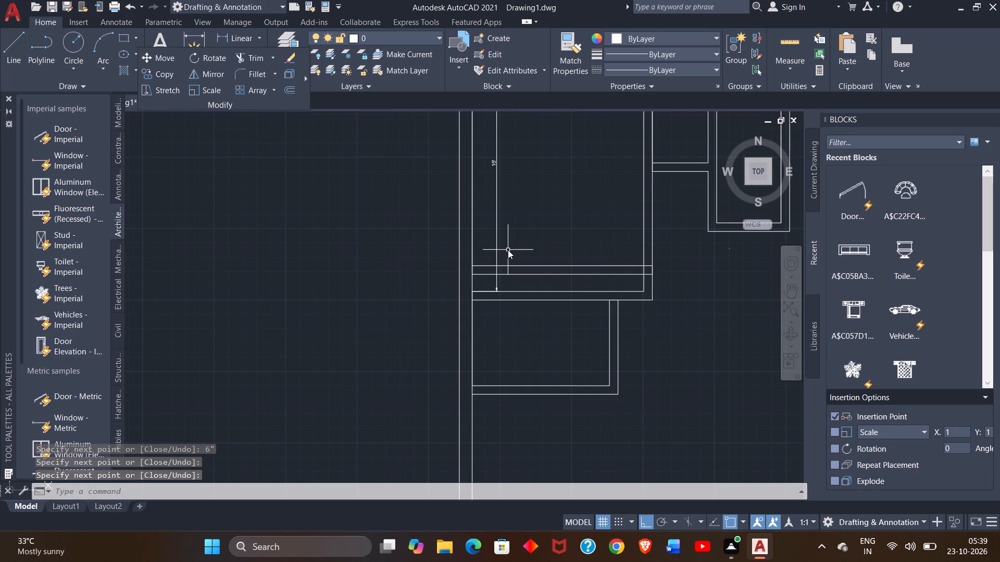
Trim the new bottom wall's junction with the partition into a clean corner, and remove both partition faces between the new and old bottom walls.
click(247, 59)
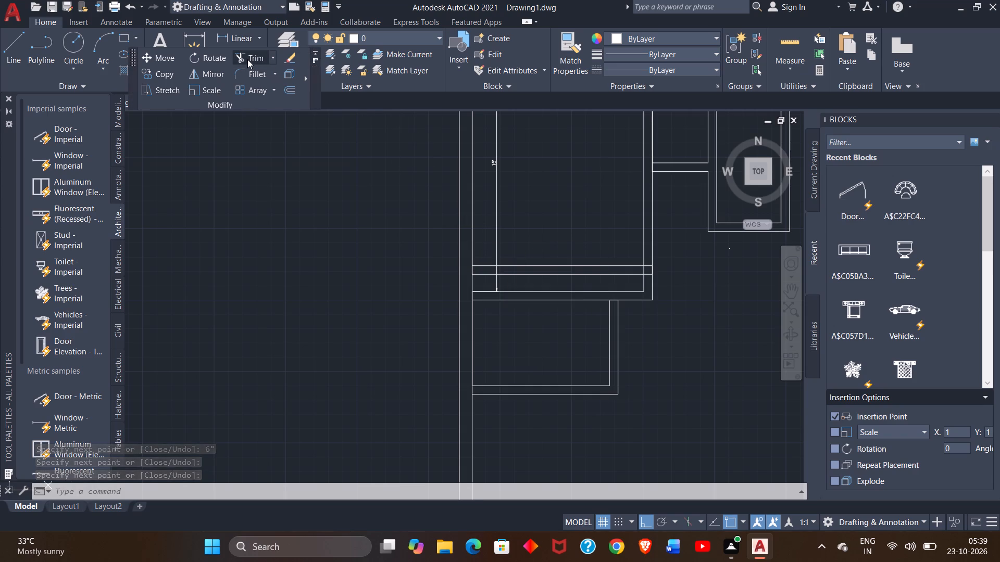
ctrl+scroll(618, 253, up, 2)
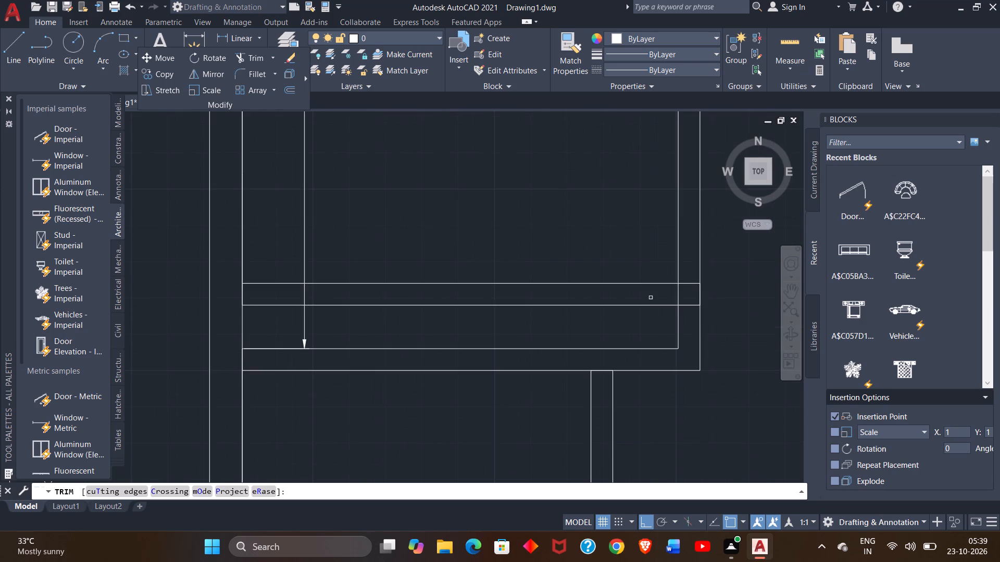
drag(692, 282, 678, 291)
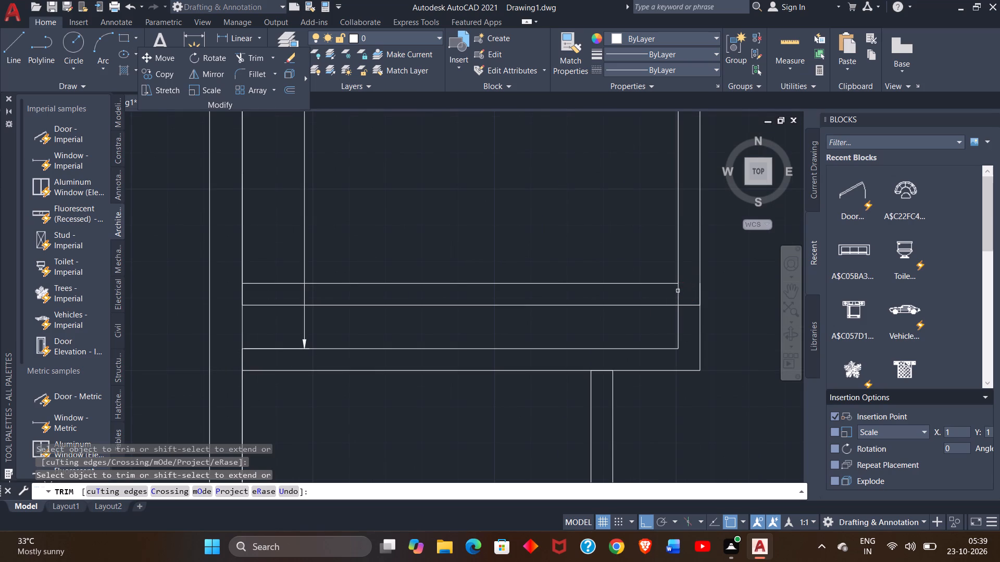
drag(678, 291, 677, 291)
click(677, 291)
click(700, 327)
click(677, 317)
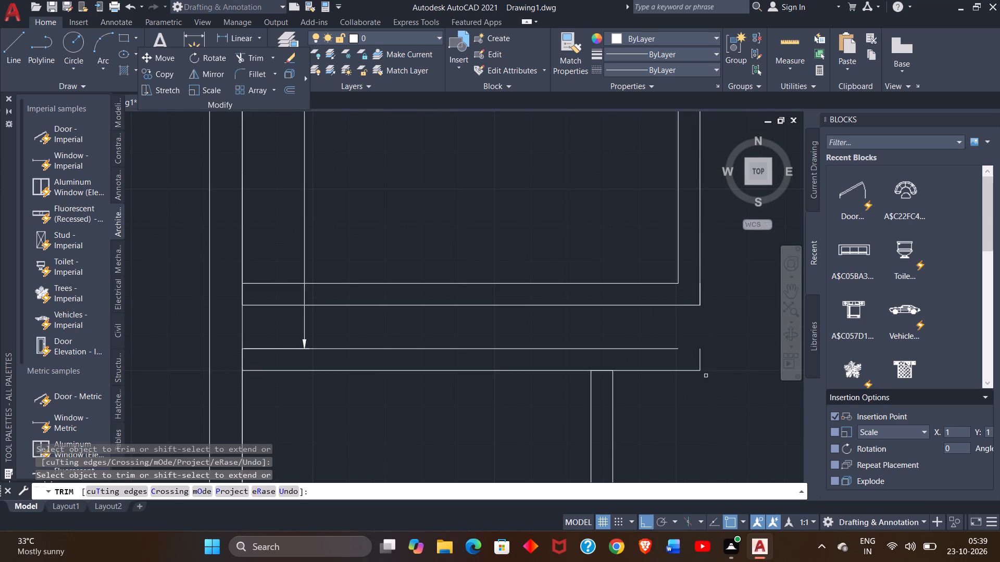
Remove the upper-left room's old bottom wall lines and leftover end segment with Trim, along with the room's inner height dimension.
drag(697, 358, 703, 358)
drag(703, 358, 658, 333)
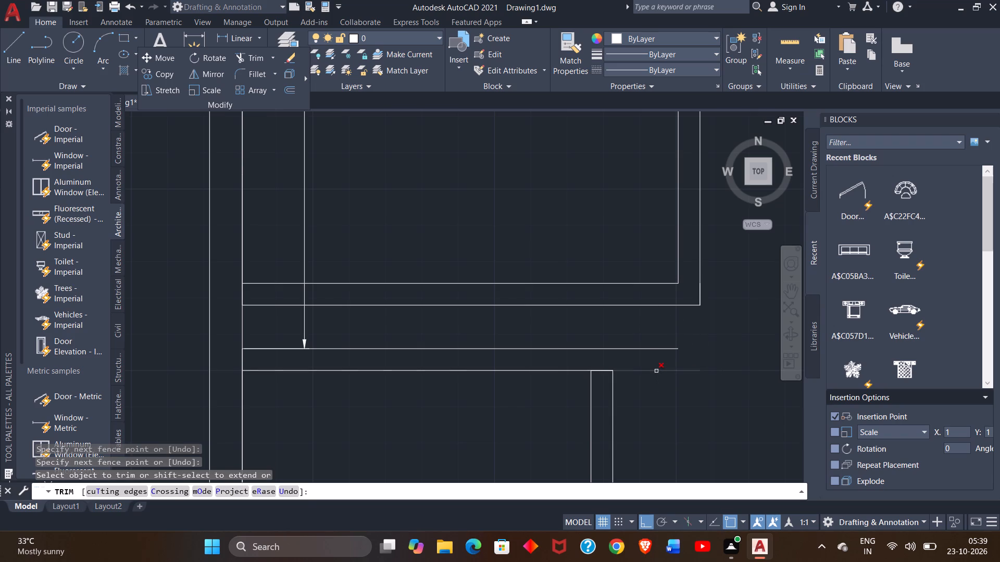
drag(656, 371, 652, 349)
click(652, 349)
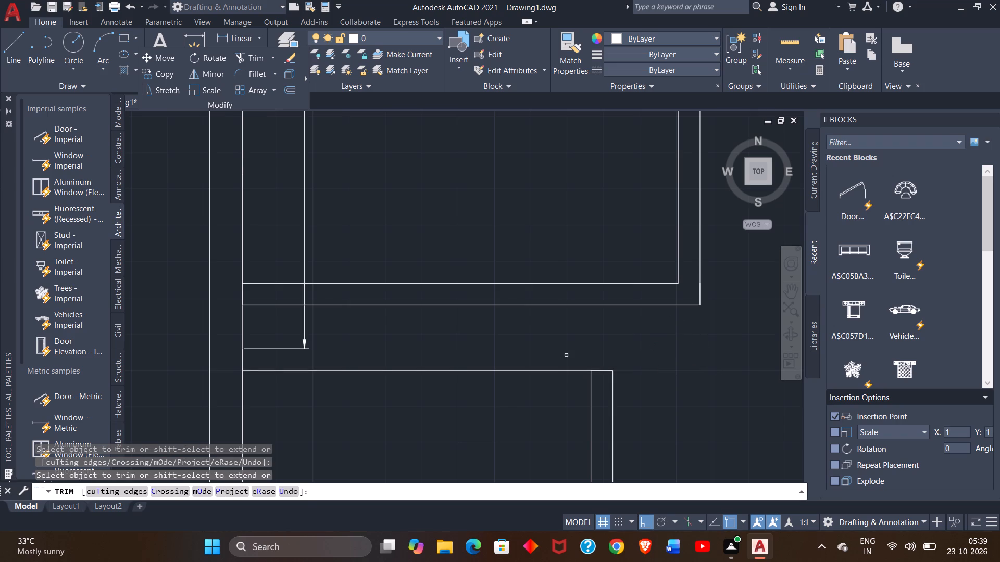
click(538, 370)
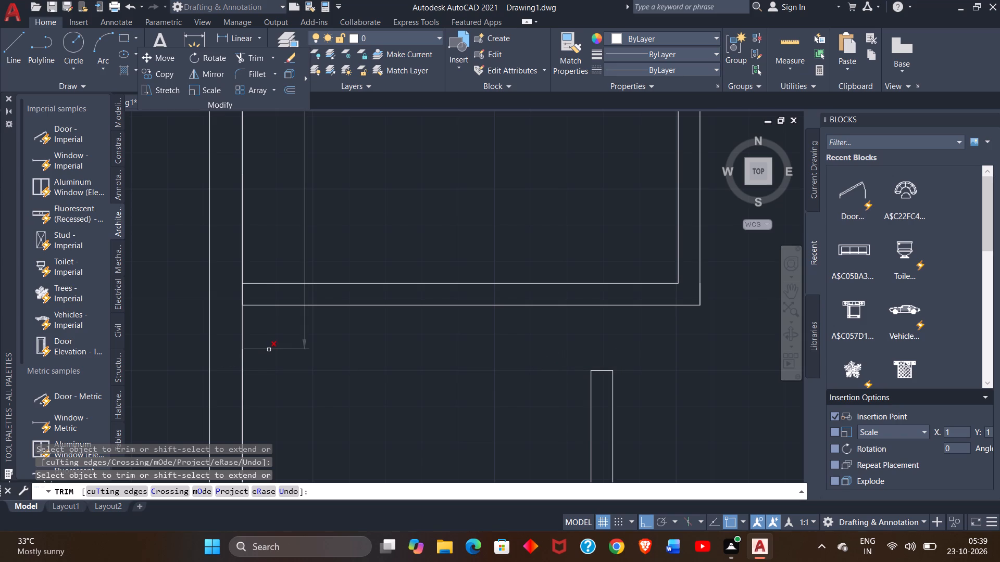
click(271, 349)
Remove all remaining wall lines of the lower-left enclosure below the upper-left room with Trim.
ctrl+scroll(528, 381, down, 2)
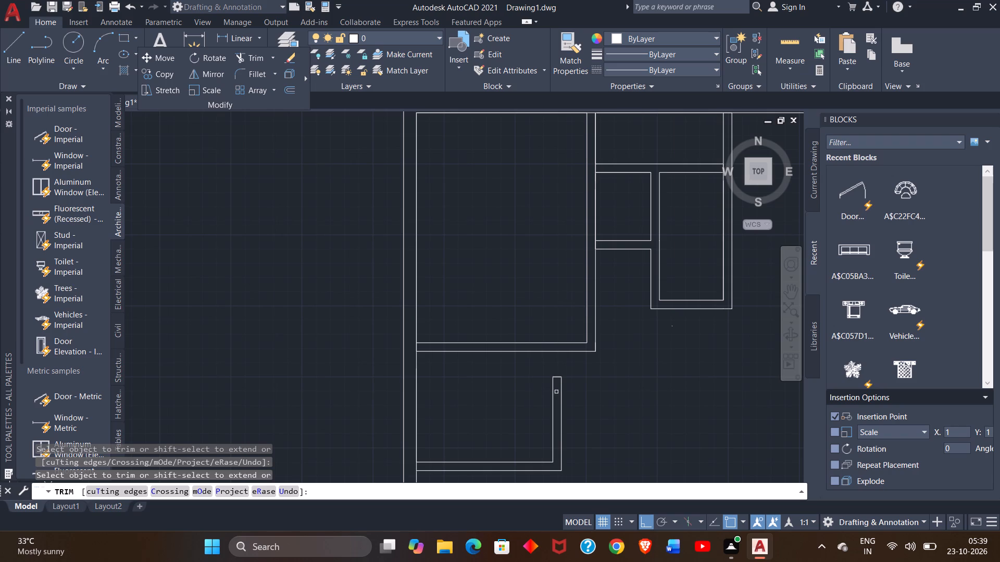
drag(580, 397, 520, 398)
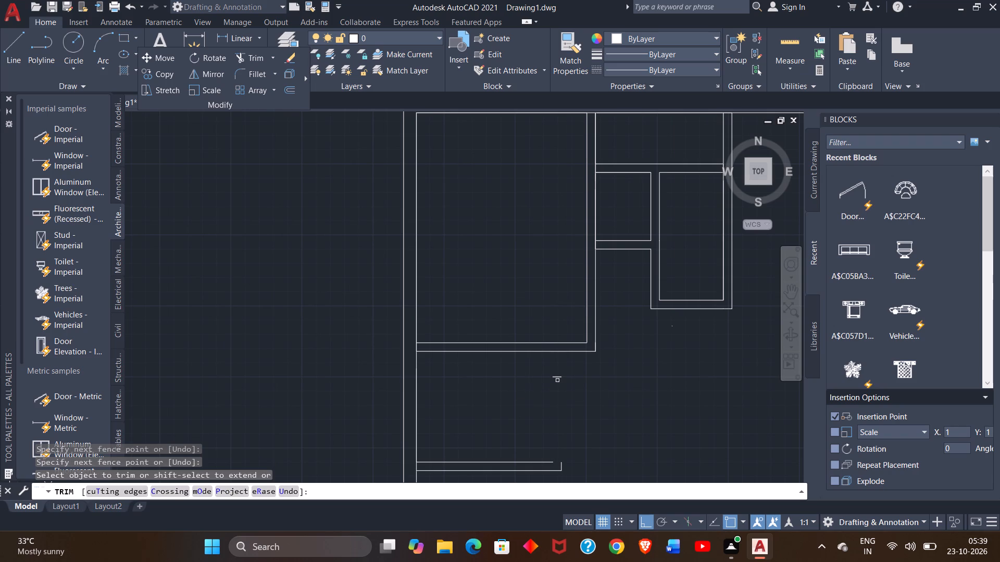
click(553, 375)
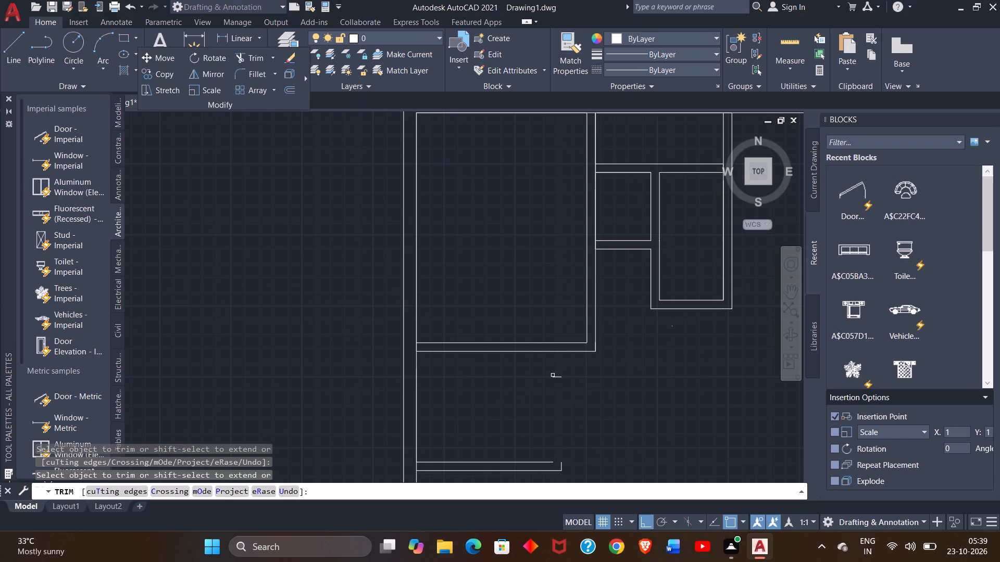
click(556, 376)
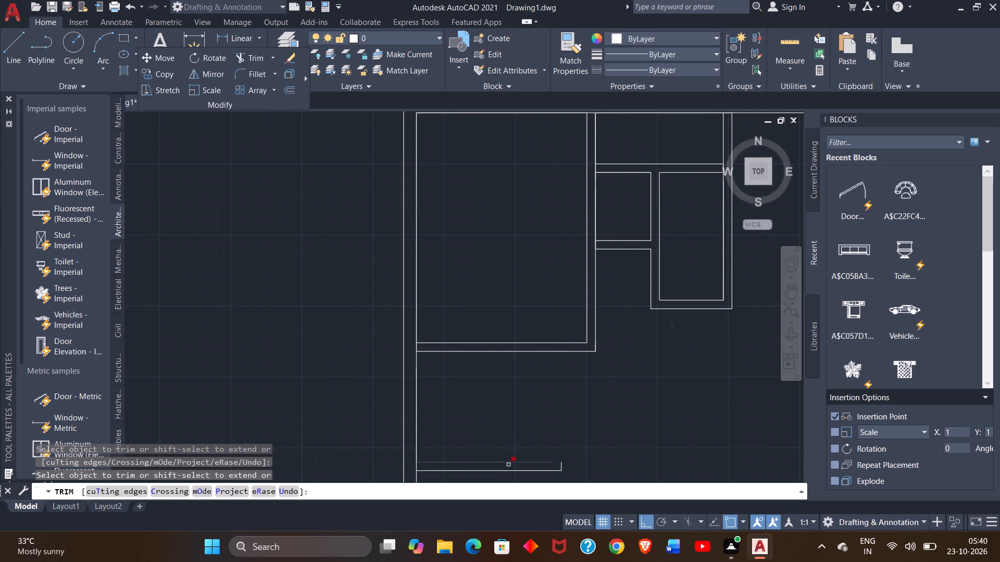
click(515, 463)
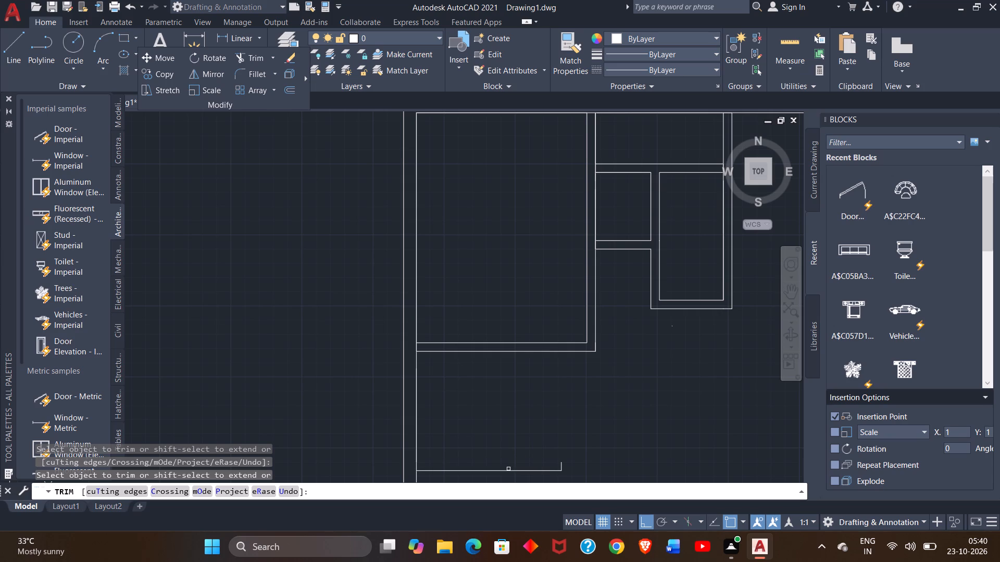
click(508, 469)
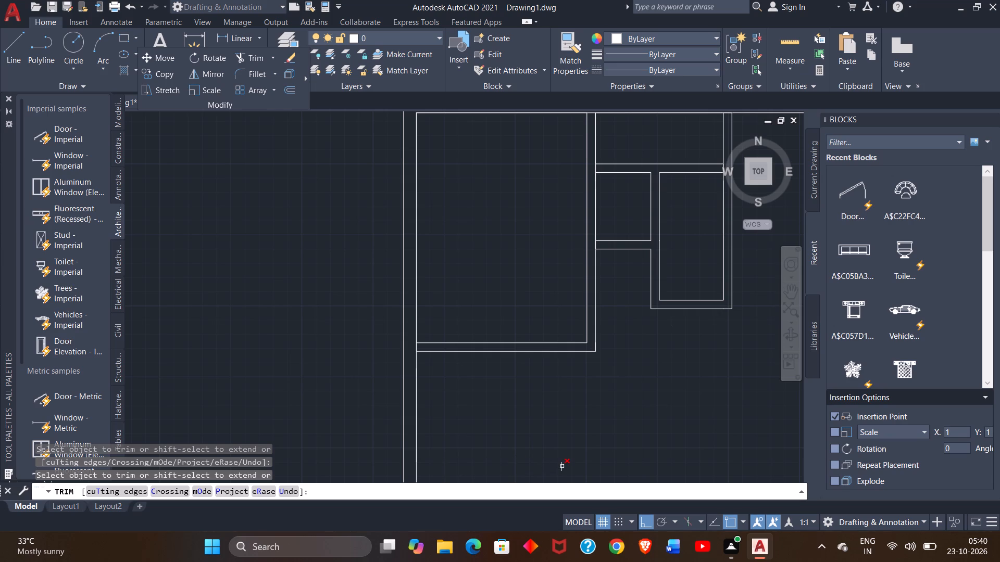
click(562, 466)
right_click(275, 313)
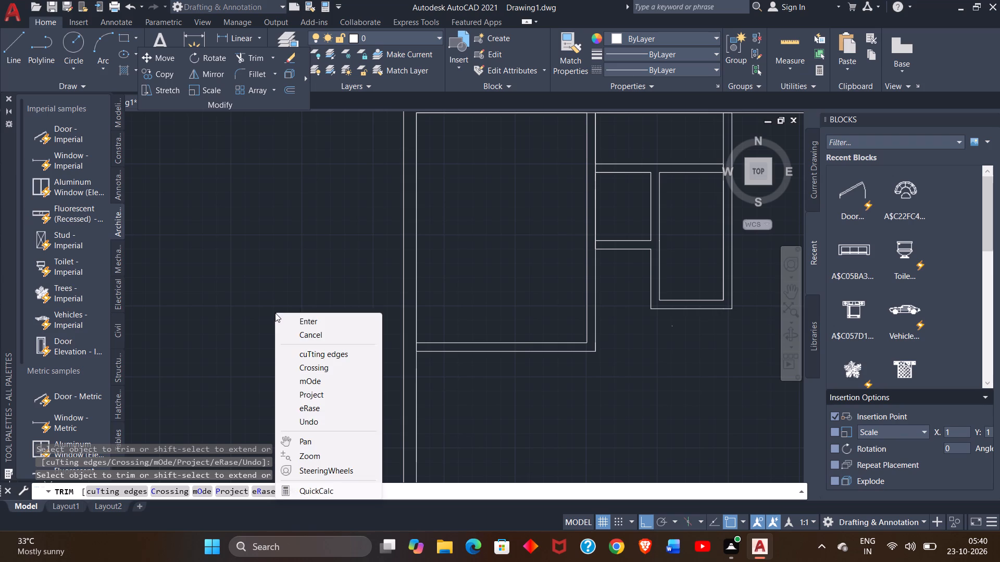
click(284, 317)
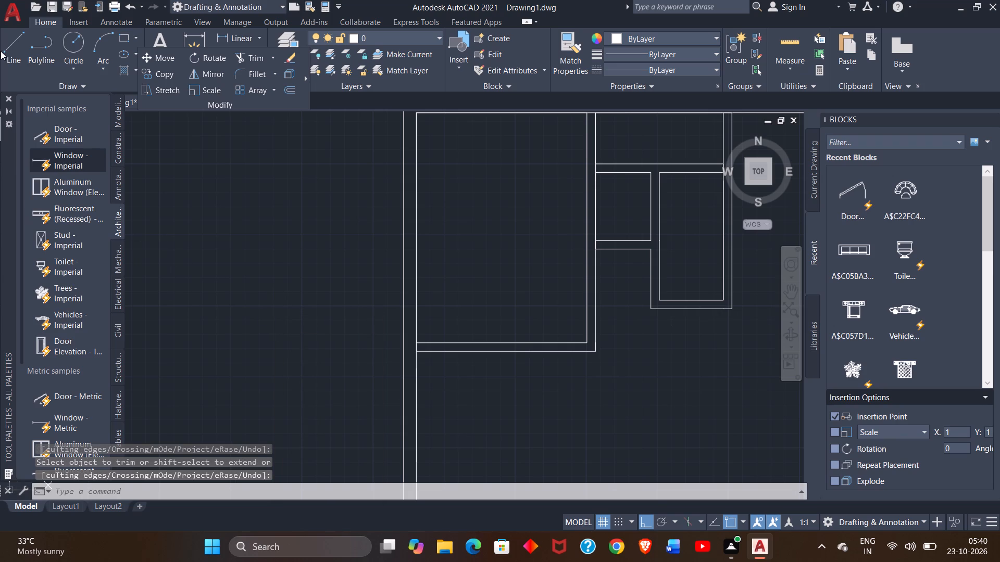
Draw the enclosure's inner outline below the upper-left room with Line: 4' down the left wall, 5' across, and up to the room's bottom wall.
click(10, 47)
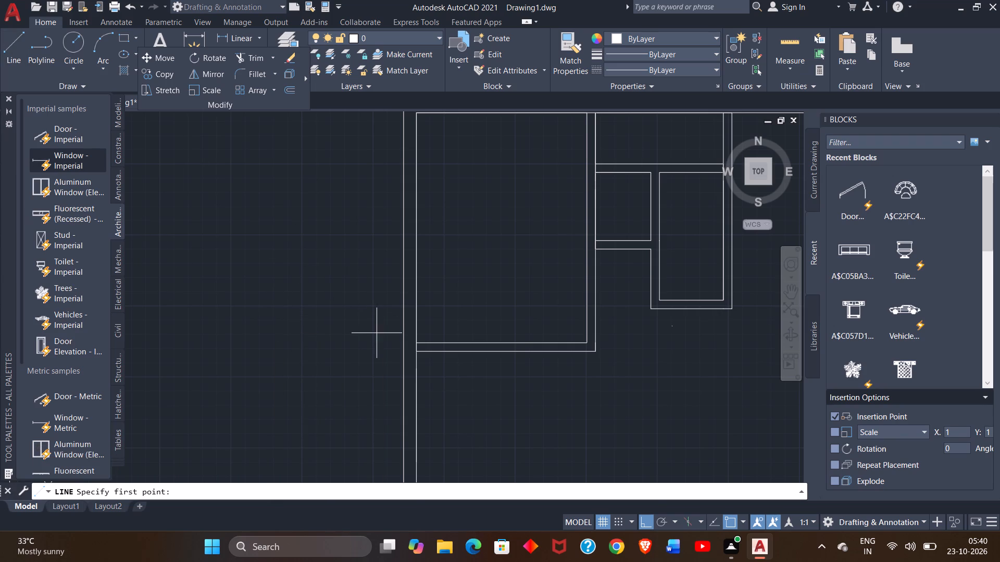
click(415, 353)
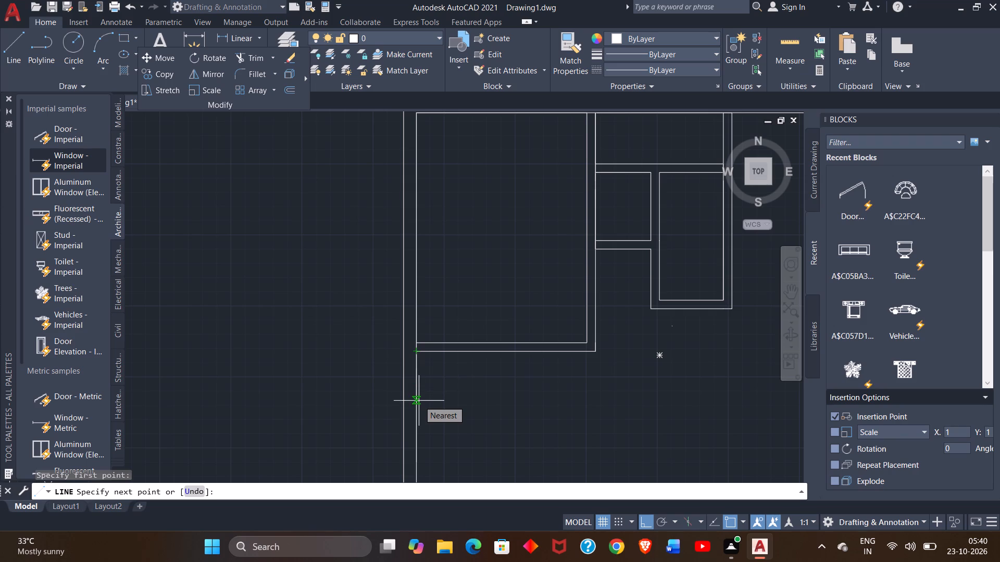
scroll(419, 401, down, 1)
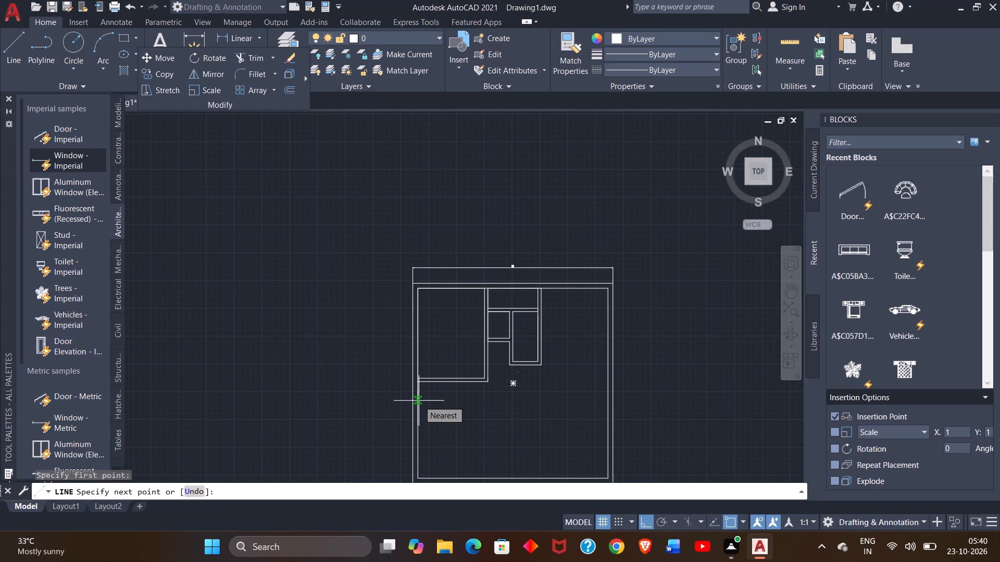
text(4')
key(Return)
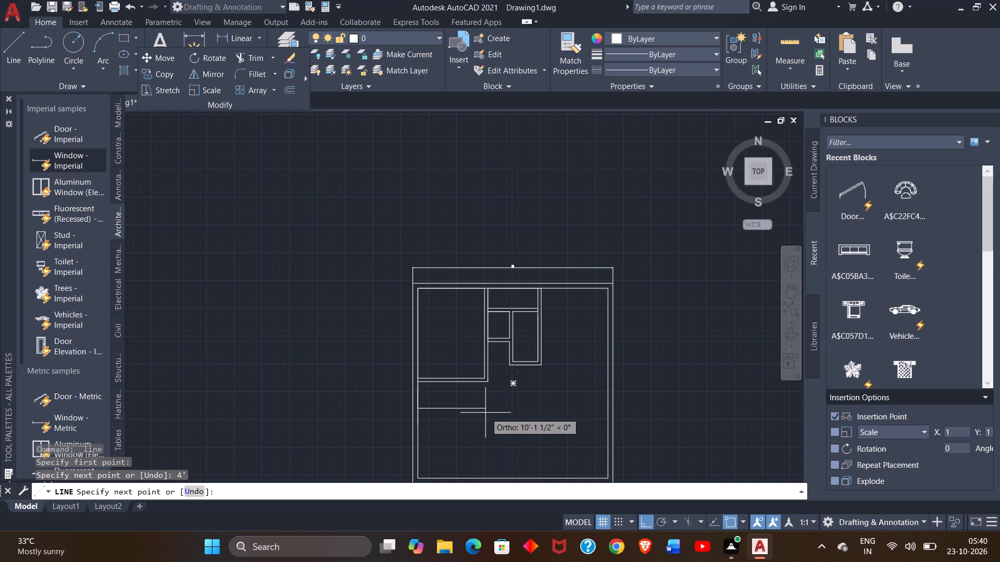
ctrl+scroll(485, 413, up, 2)
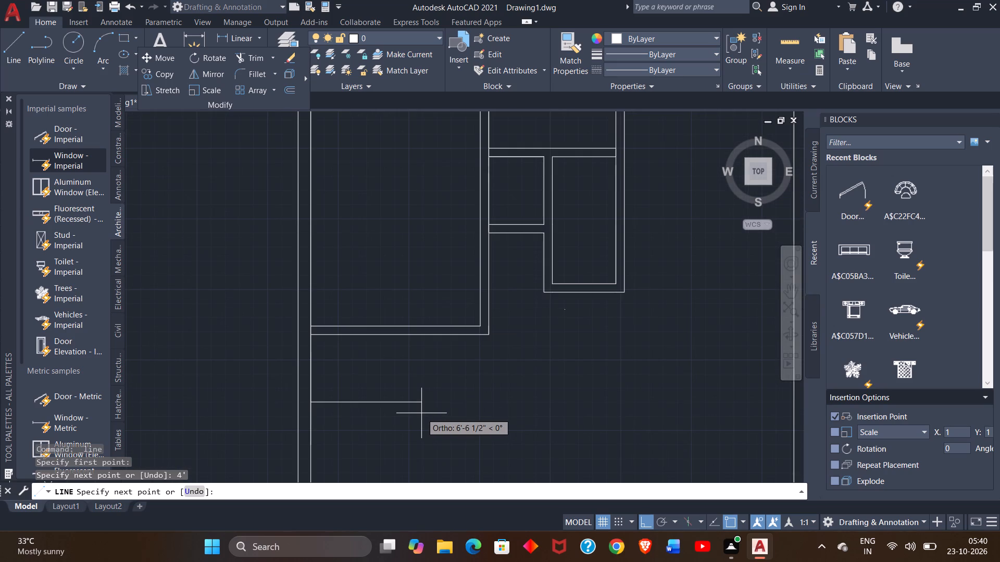
text(5')
key(Return)
click(398, 333)
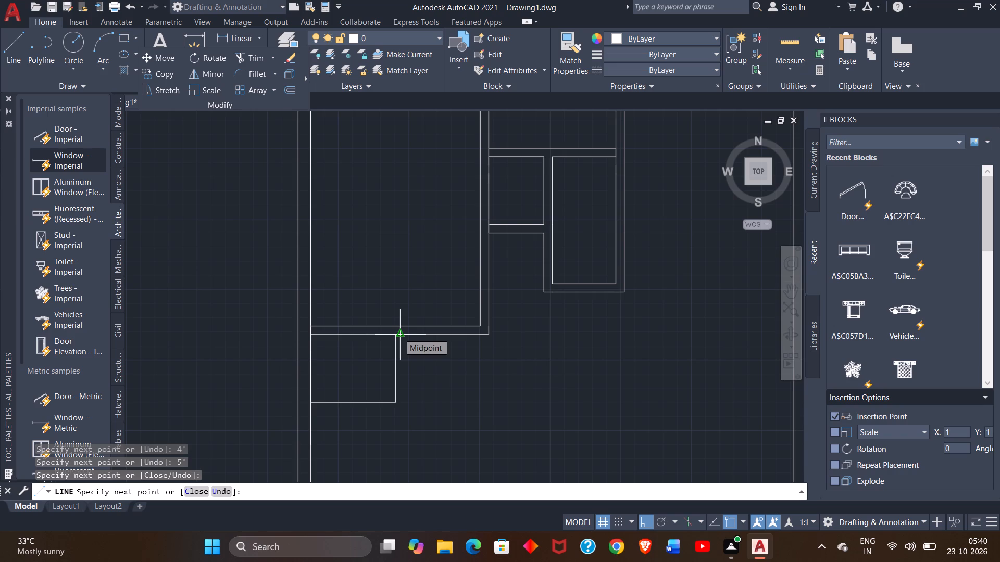
Continue the line 6" along the room's bottom wall, down level with the enclosure's inner corner, 6" further down, and back to the left wall.
ctrl+scroll(414, 361, down, 3)
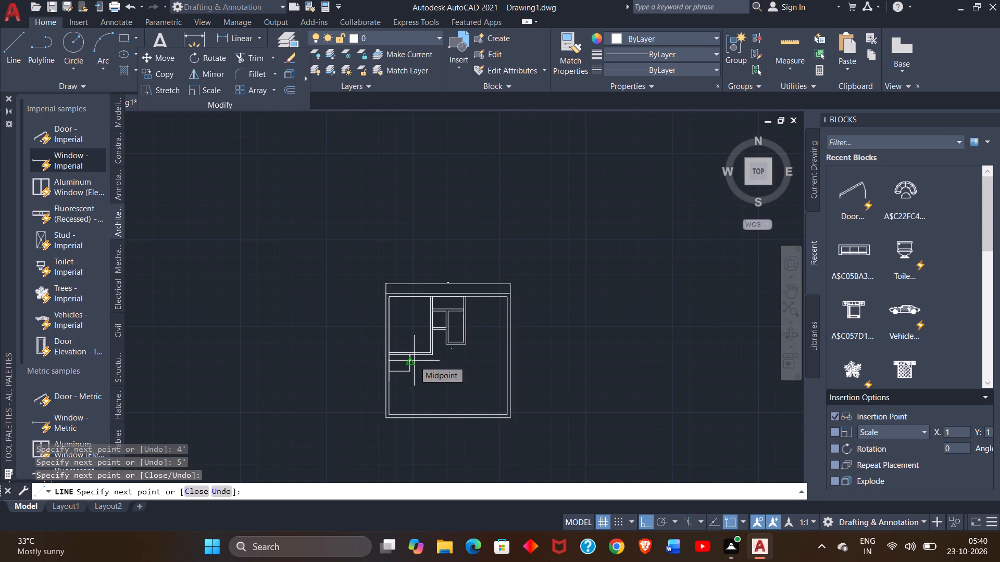
ctrl+scroll(414, 361, up, 2)
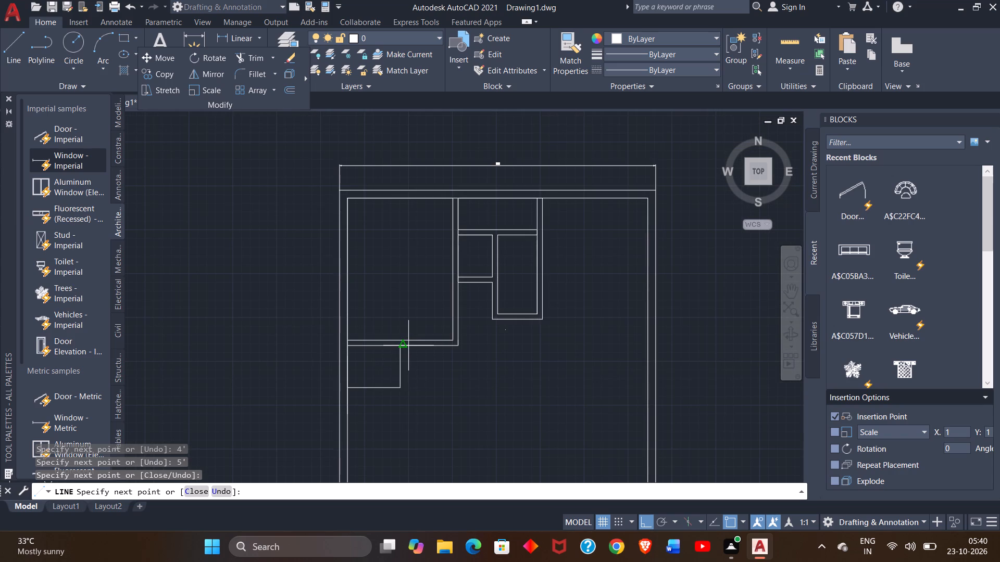
key(6)
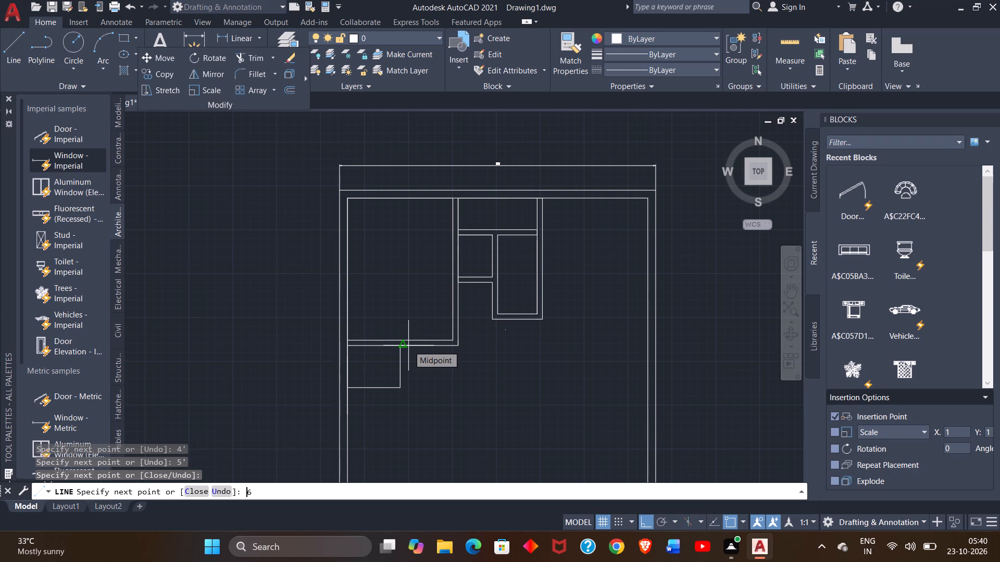
key(shift+quotedbl)
key(Return)
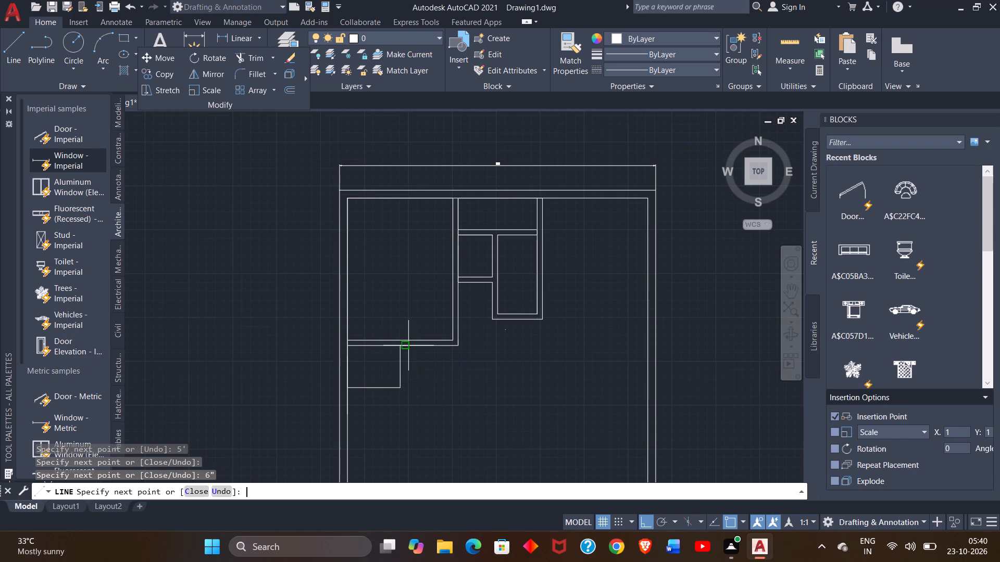
ctrl+scroll(389, 416, up, 3)
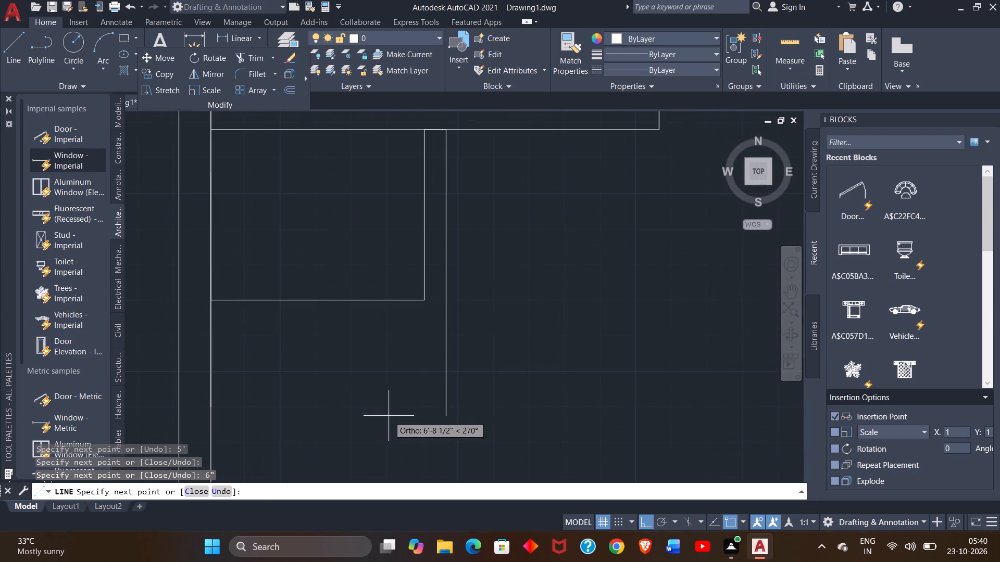
click(446, 300)
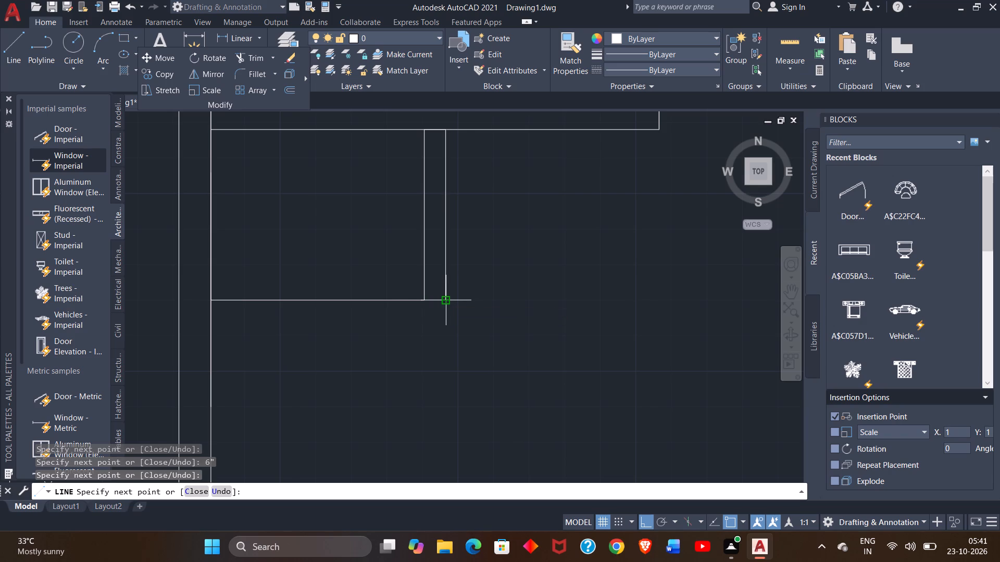
key(6)
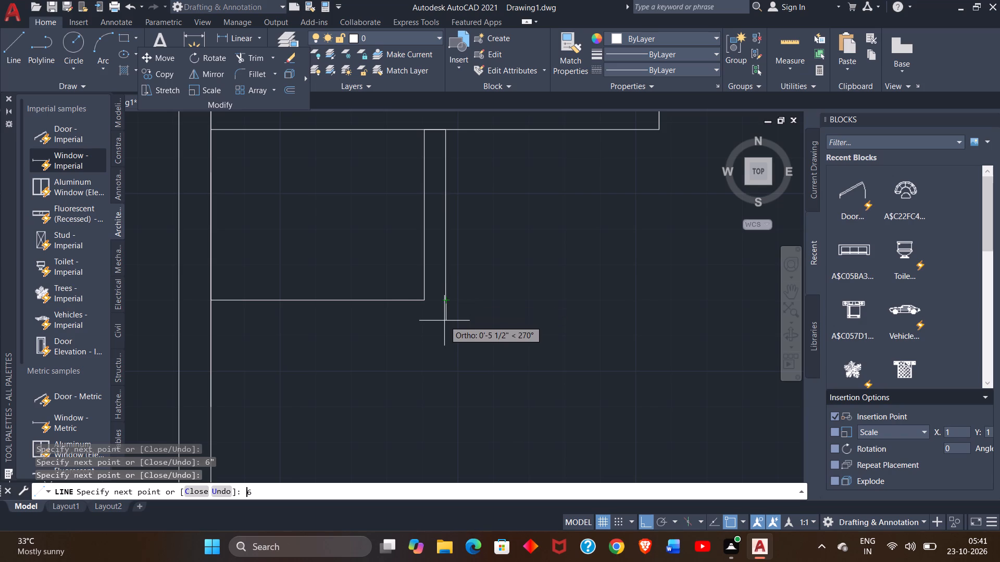
key(shift+quotedbl)
key(Return)
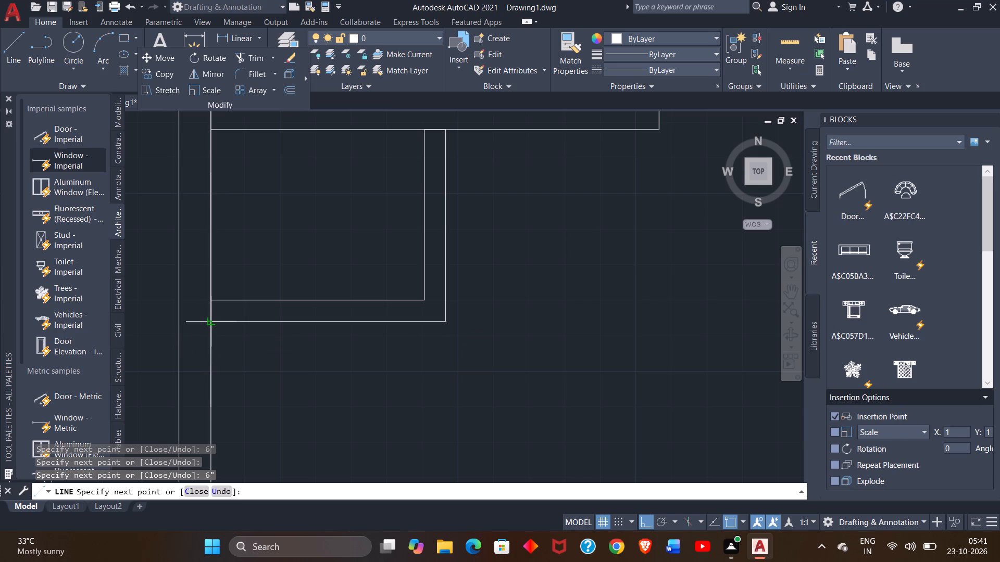
click(209, 321)
right_click(226, 328)
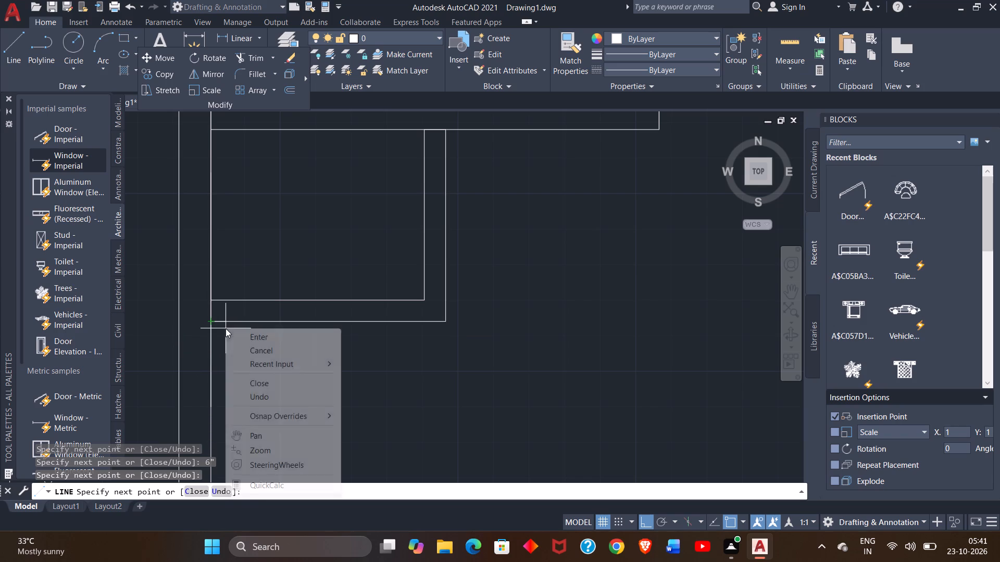
click(245, 336)
Draw a line from the small enclosure's outer face across to align with the upper room's partition, and down to the bottom outer wall.
ctrl+scroll(245, 336, down, 1)
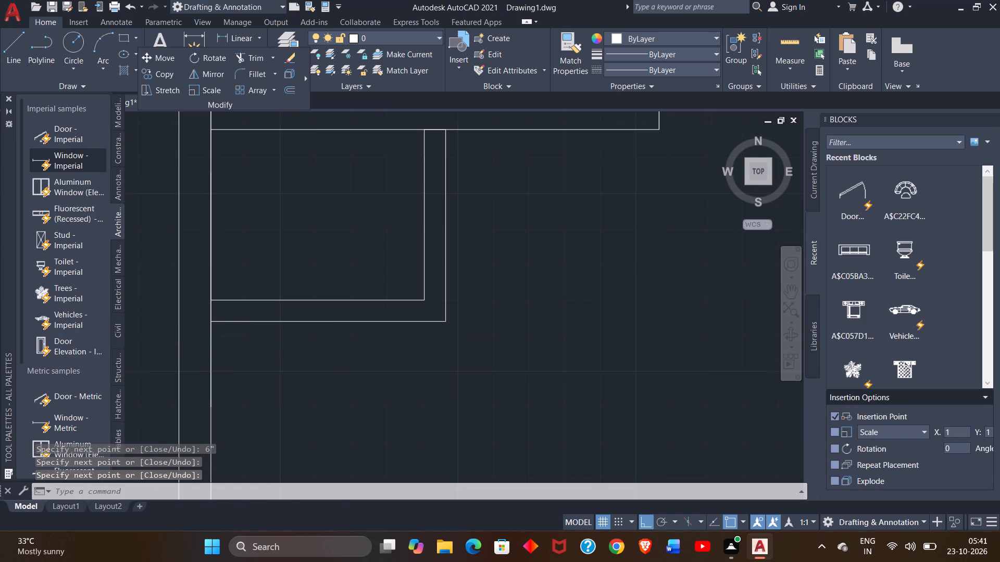
ctrl+scroll(245, 336, down, 1)
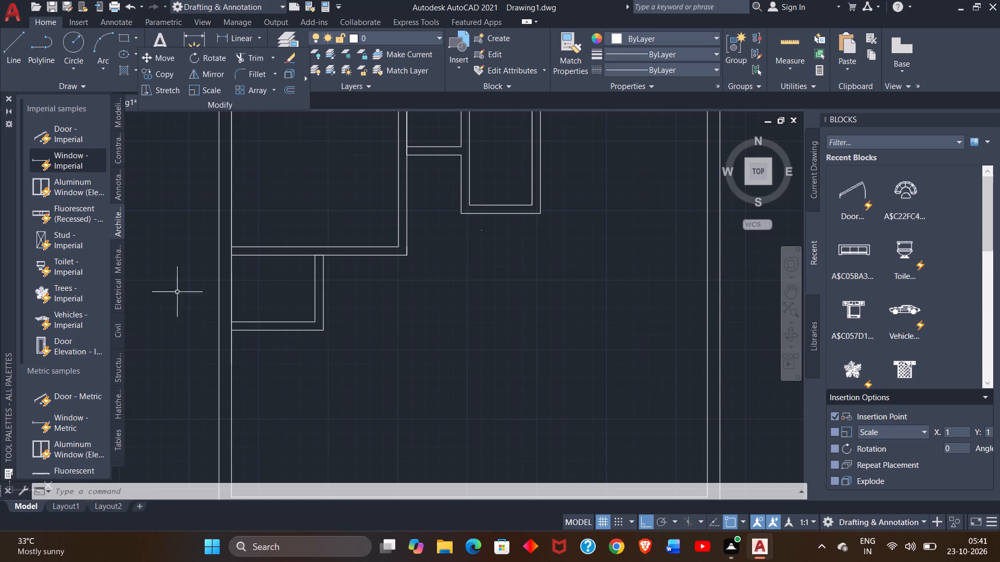
click(5, 62)
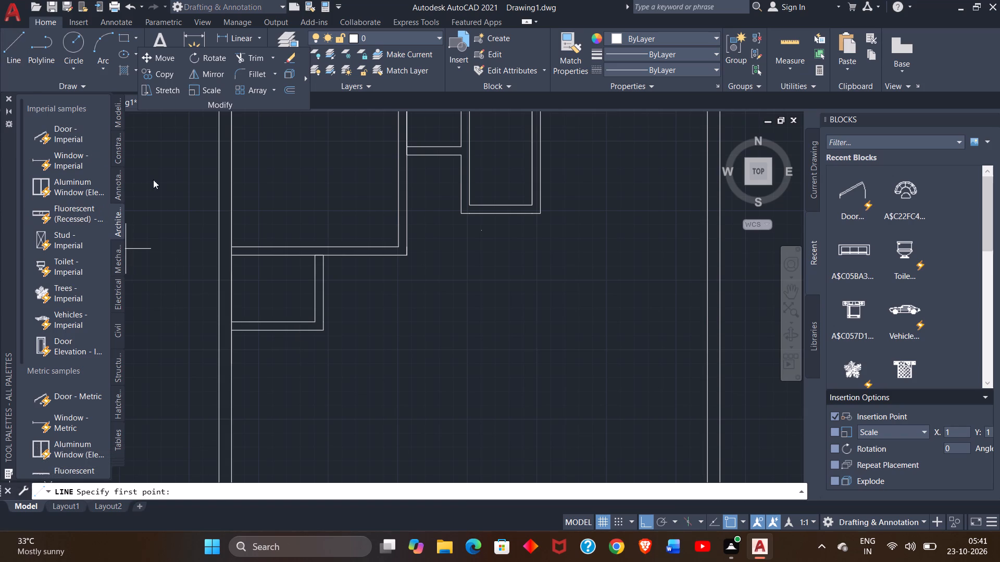
drag(317, 322, 324, 321)
click(324, 321)
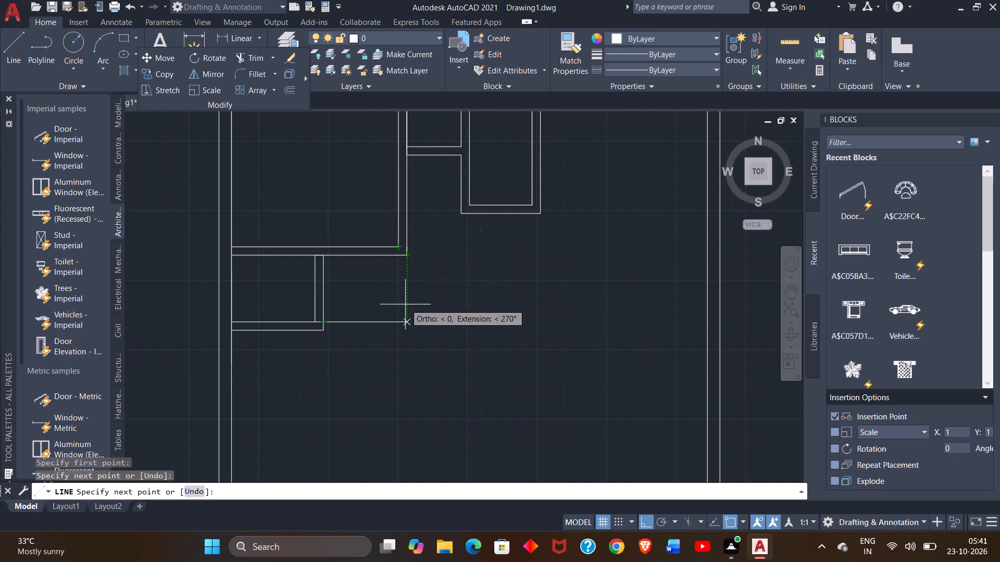
click(407, 322)
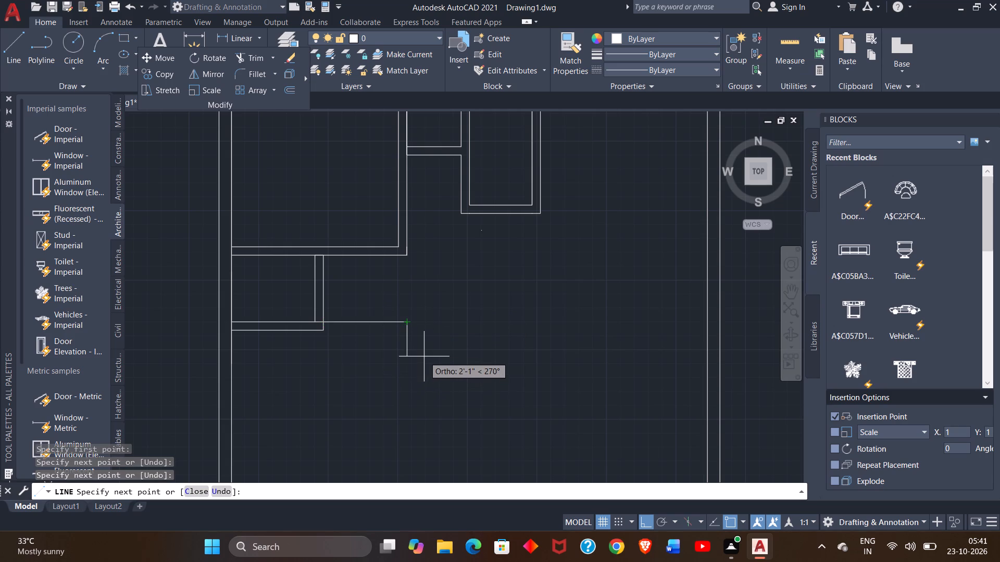
ctrl+scroll(424, 356, down, 1)
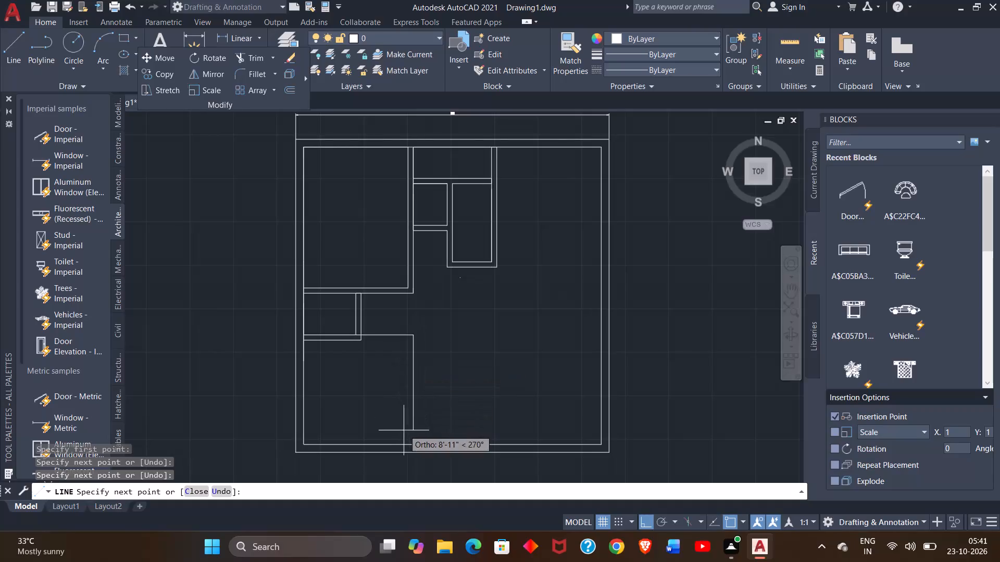
click(415, 443)
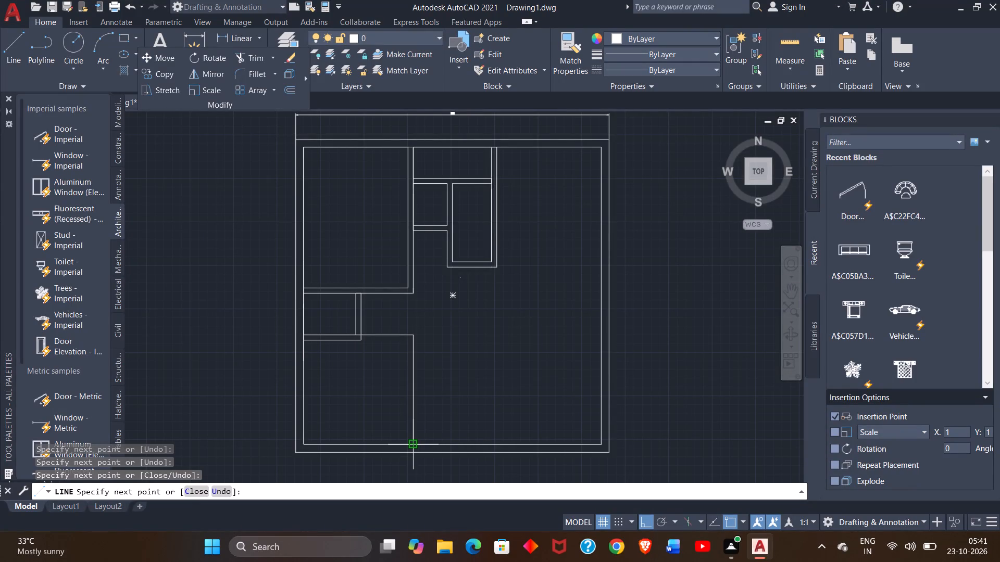
right_click(415, 443)
click(455, 283)
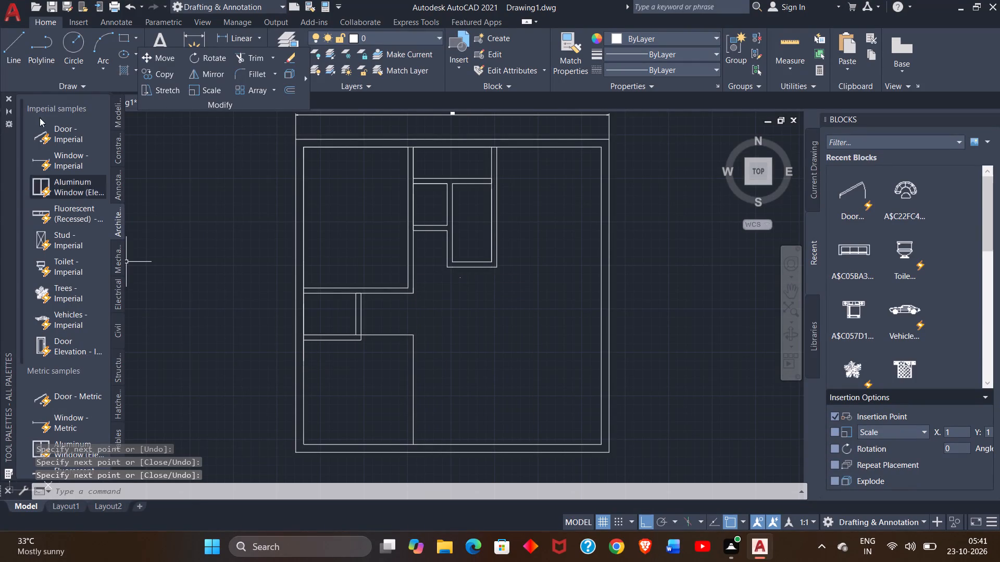
Extend the lower face of the small enclosure's bottom wall with a line from its outer corner to the new vertical wall line.
click(10, 52)
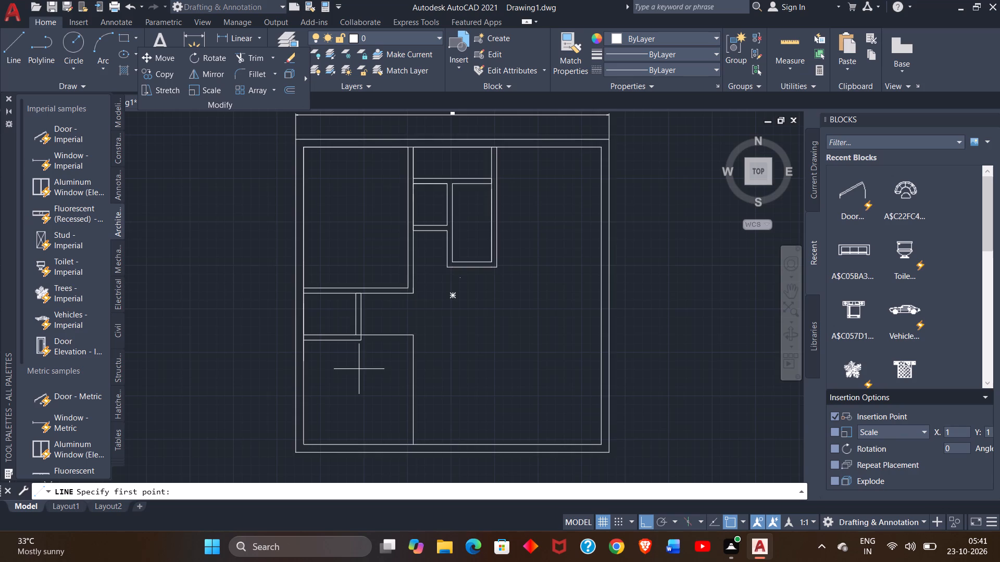
ctrl+scroll(356, 366, up, 3)
click(368, 258)
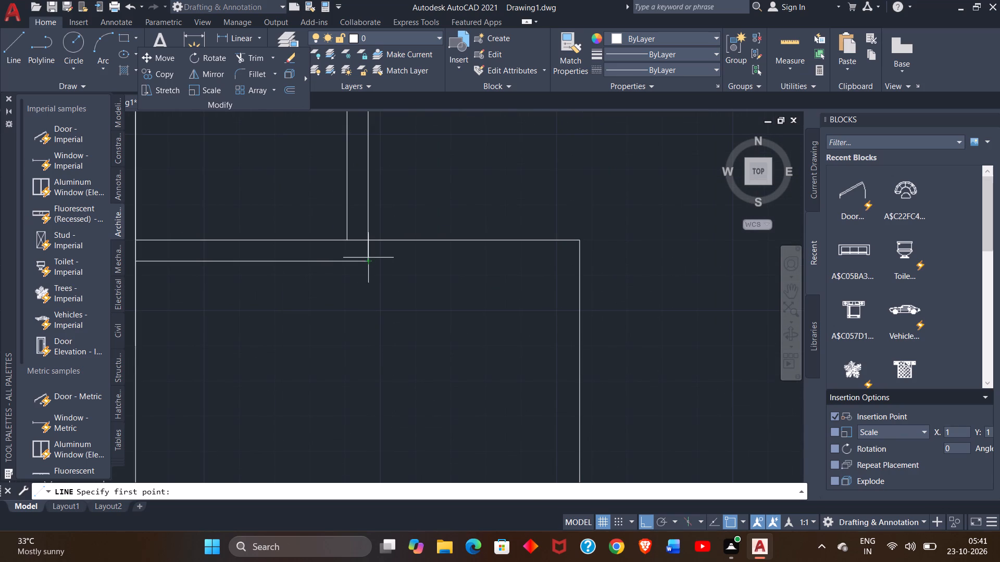
ctrl+scroll(427, 263, down, 2)
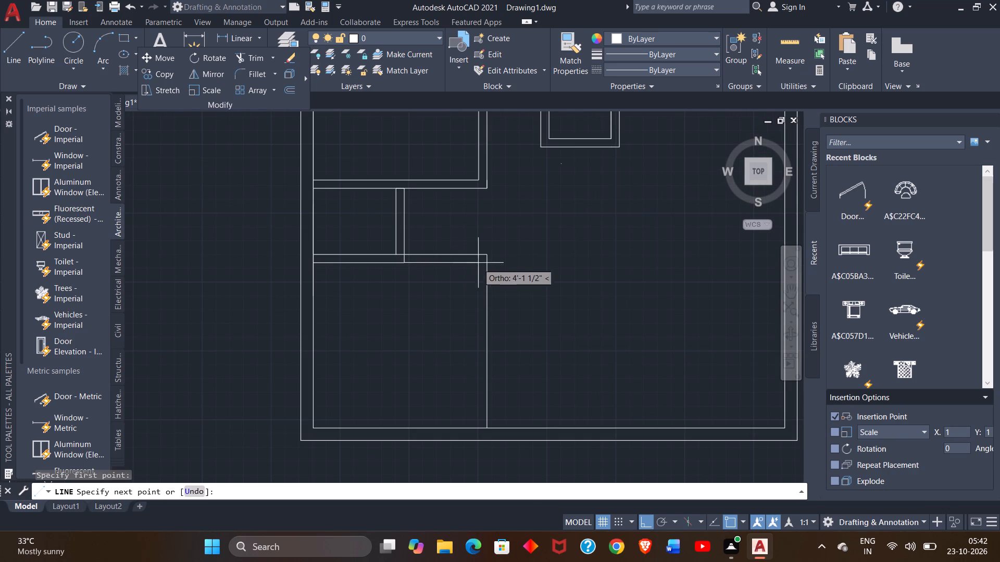
click(488, 260)
right_click(488, 260)
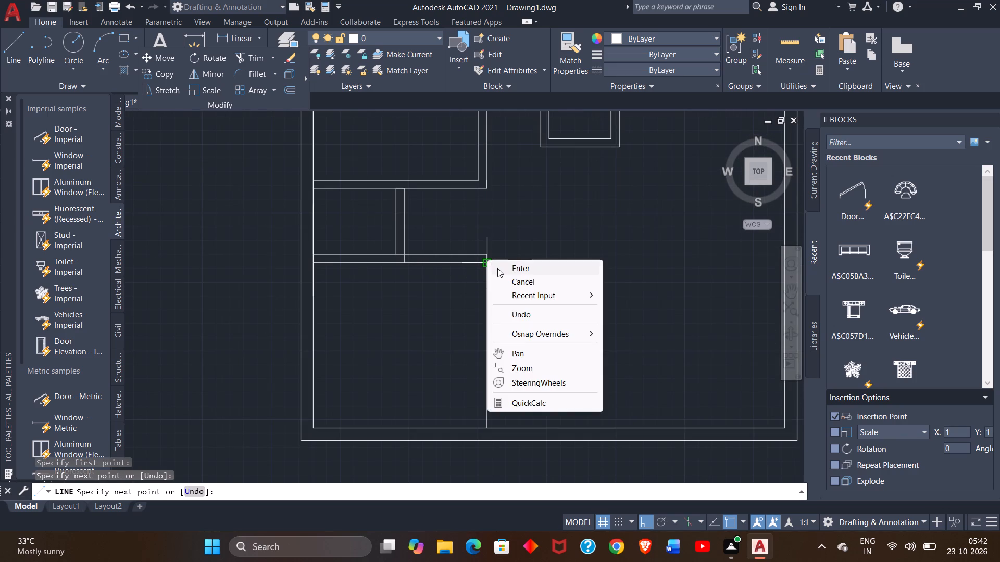
click(497, 268)
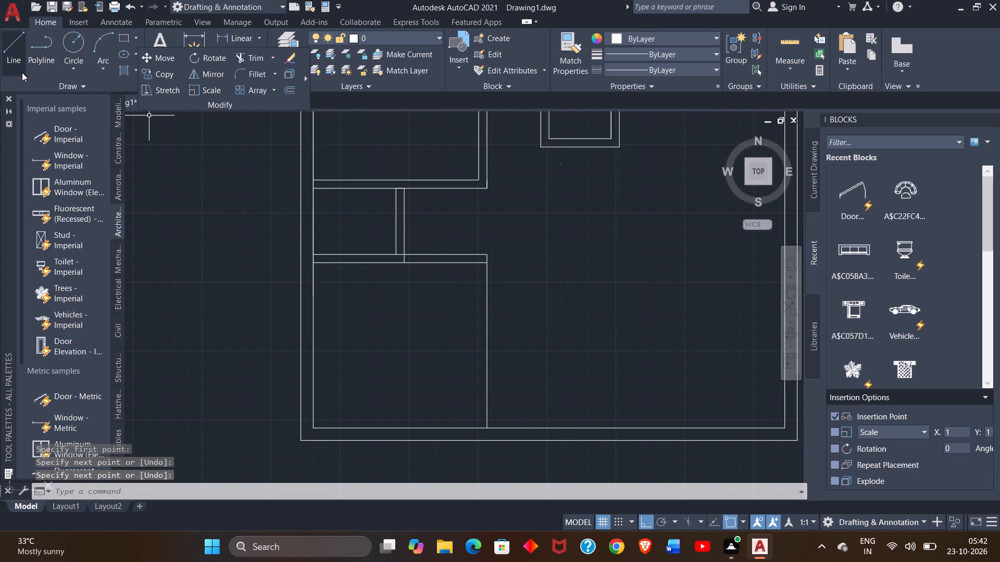
Draw the lower-left room's inner partition face, starting 6" in from the wall's upper corner and running down to the bottom outer wall.
click(12, 69)
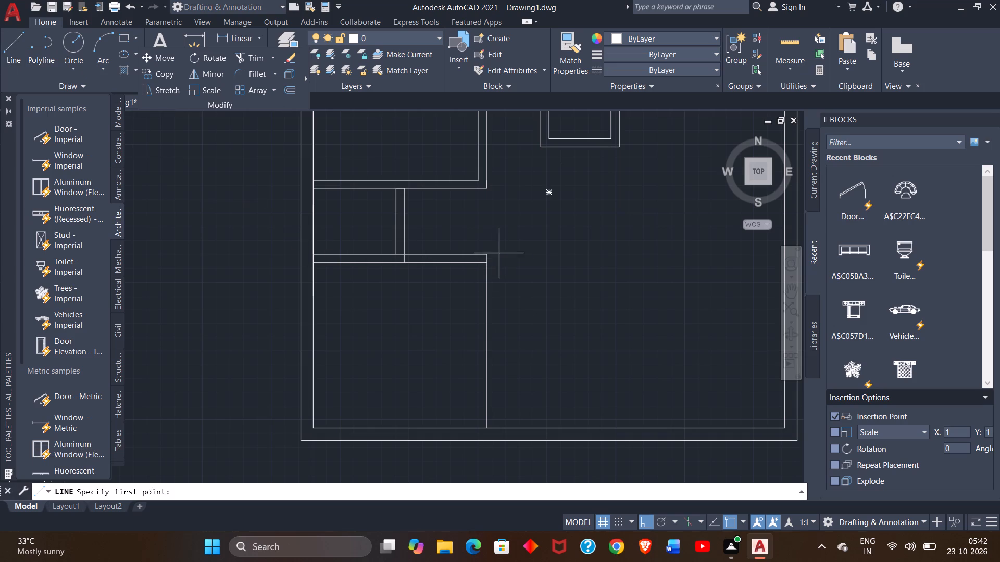
drag(486, 255, 468, 255)
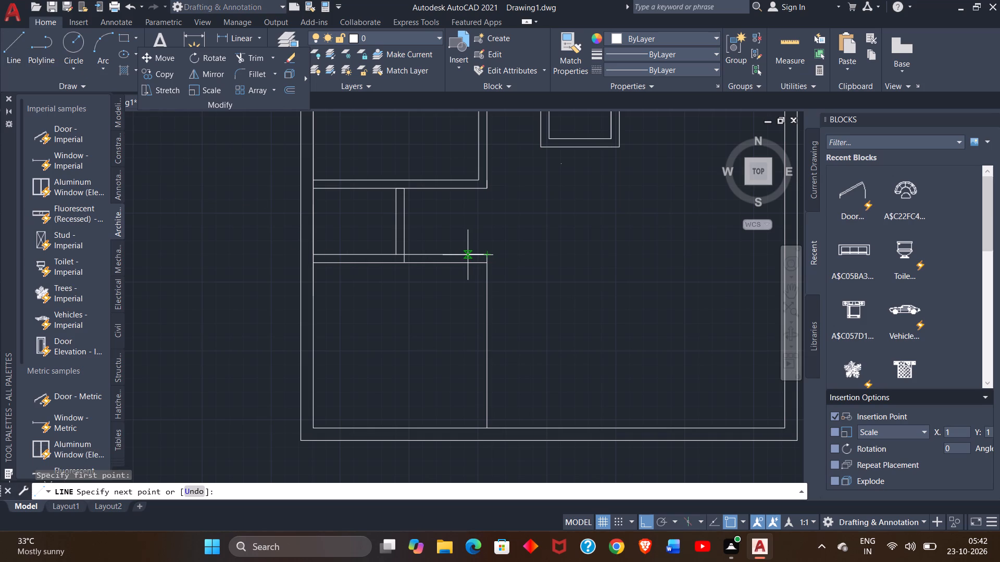
key(6)
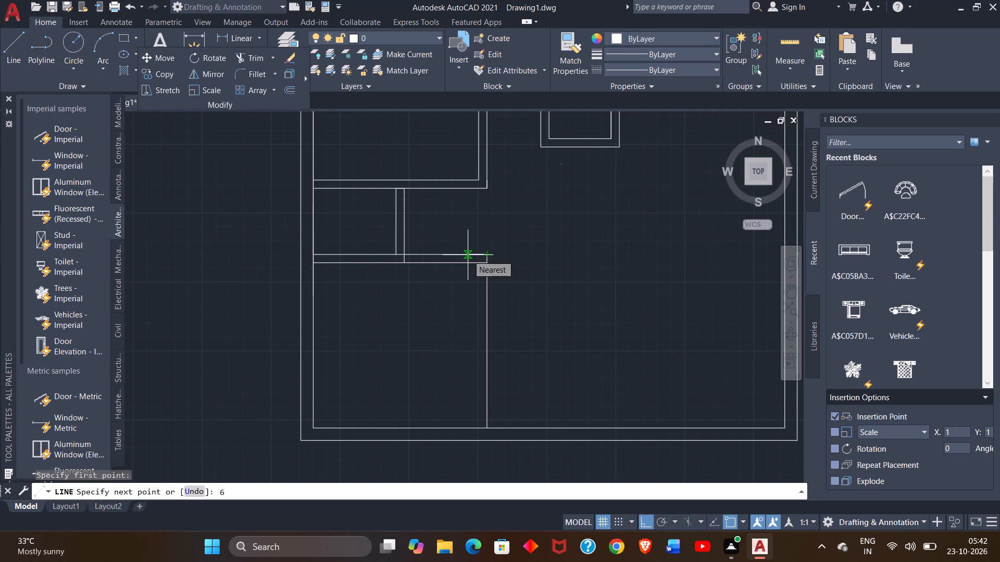
key(shift+quotedbl)
key(Return)
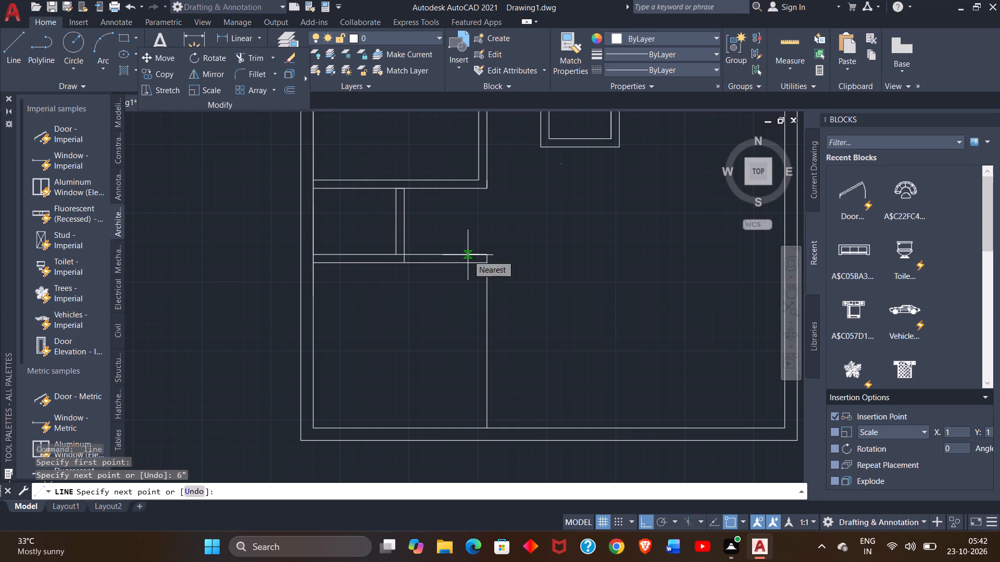
click(478, 427)
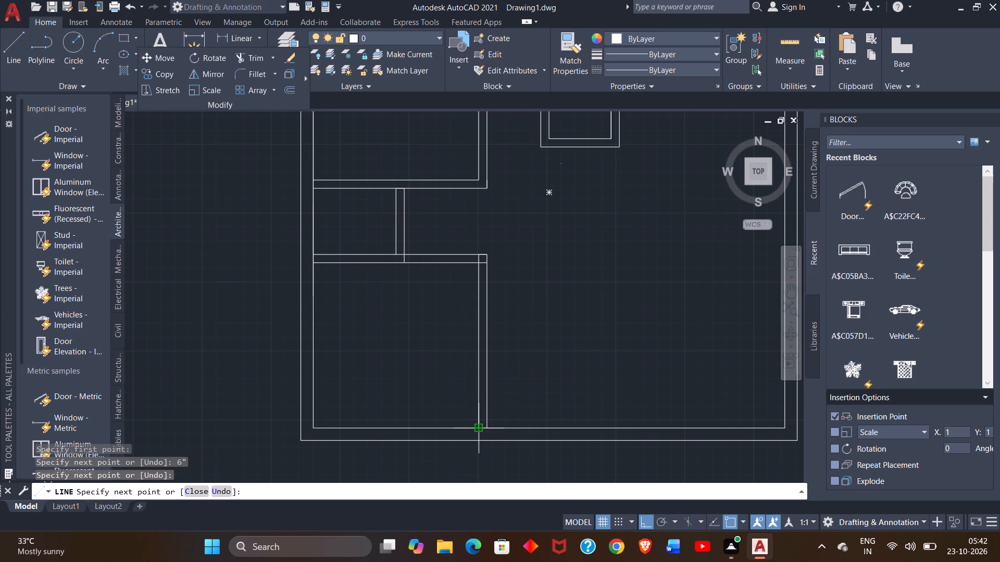
Finish the lower-left room's inner partition line at the bottom outer wall.
right_click(478, 427)
click(505, 272)
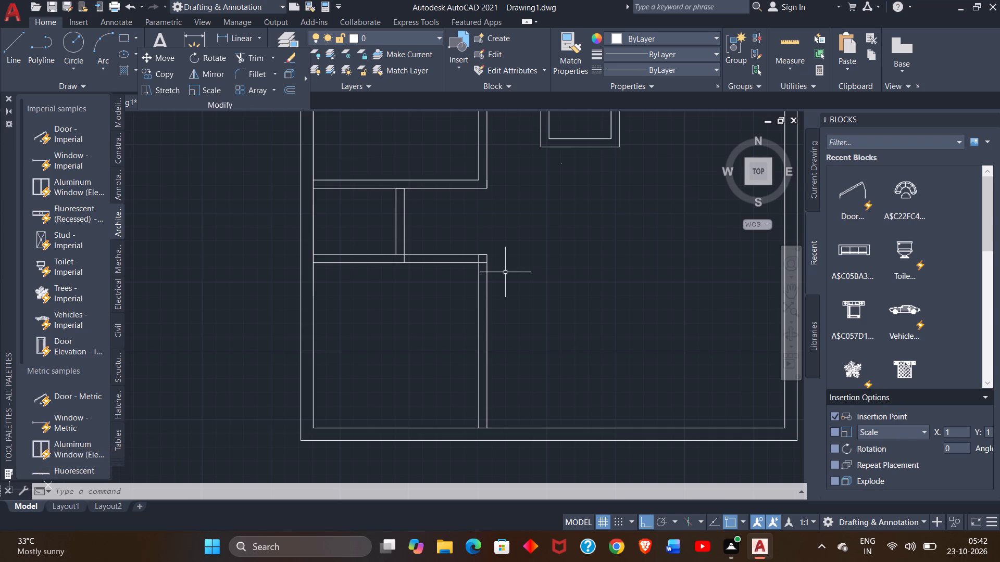
Trim the overlapping line segments where the small enclosure's partition meets the lower-left room's top wall and at that room's upper wall corner.
scroll(426, 260, right, 6)
scroll(426, 260, left, 1)
scroll(426, 260, right, 2)
ctrl+scroll(410, 247, up, 2)
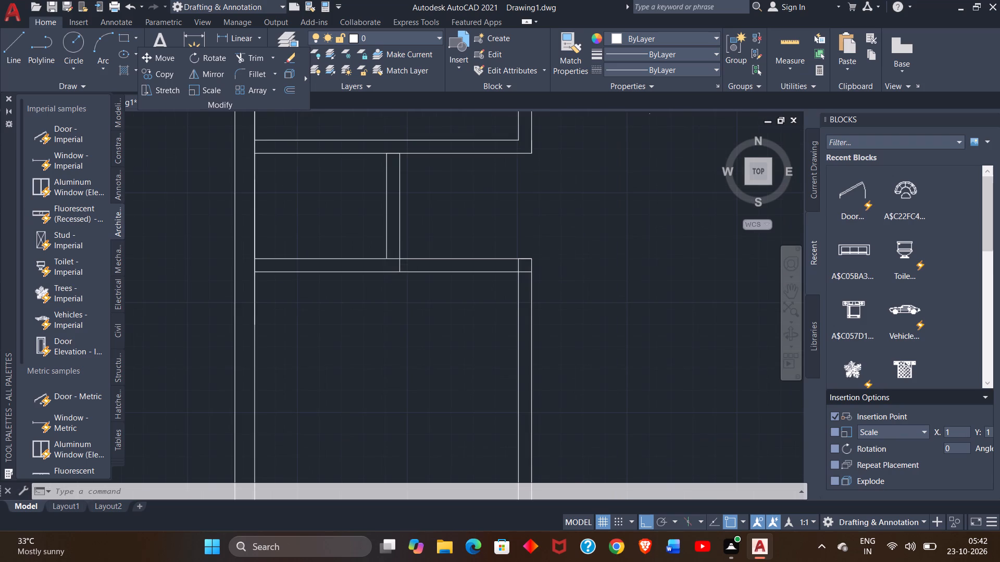
click(240, 56)
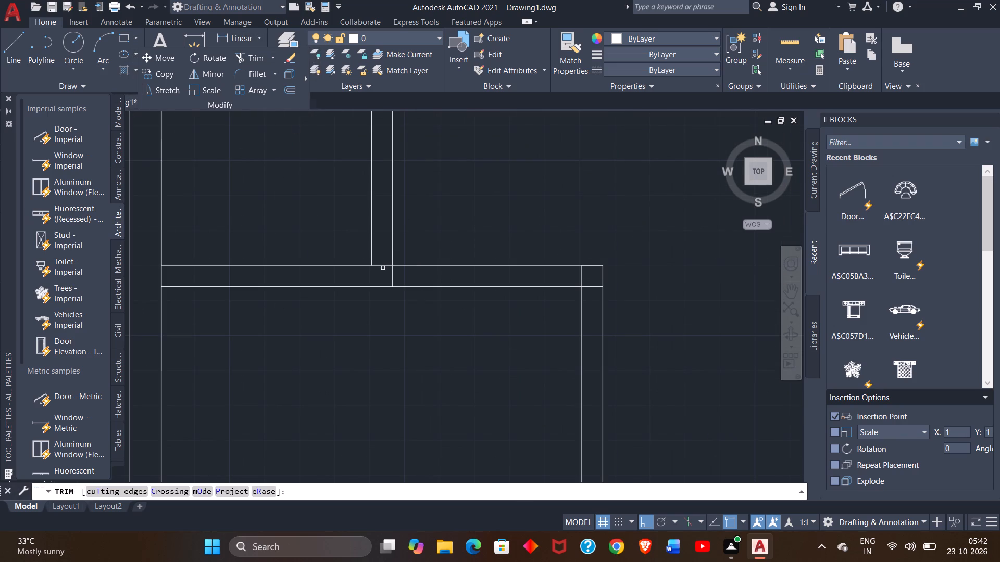
drag(382, 266, 390, 279)
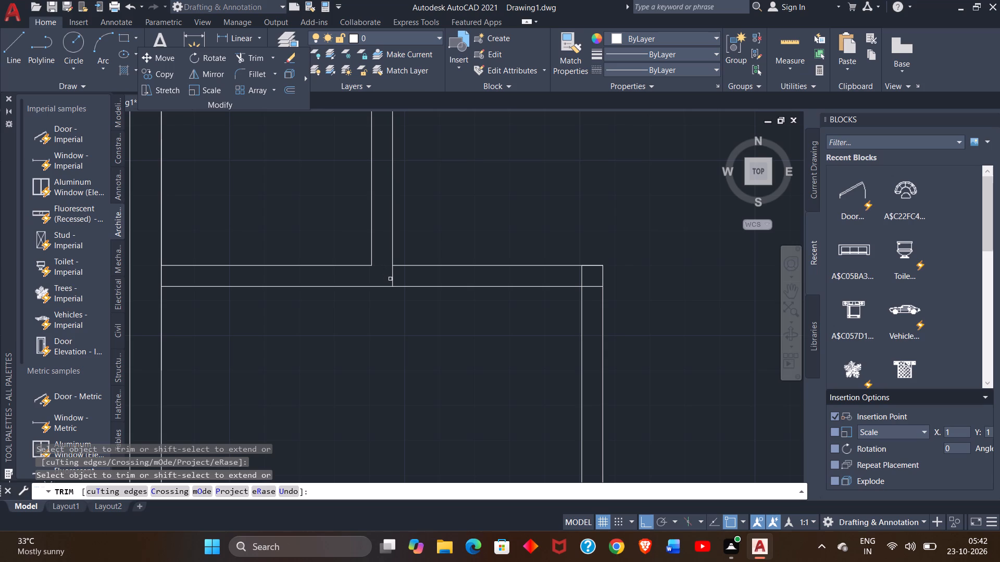
drag(390, 279, 394, 277)
click(394, 277)
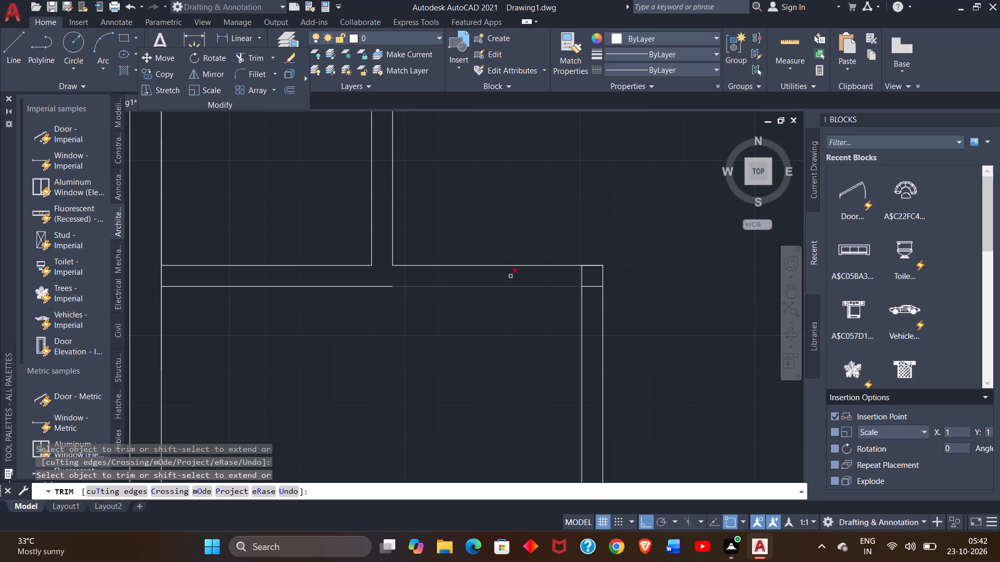
drag(581, 277, 586, 282)
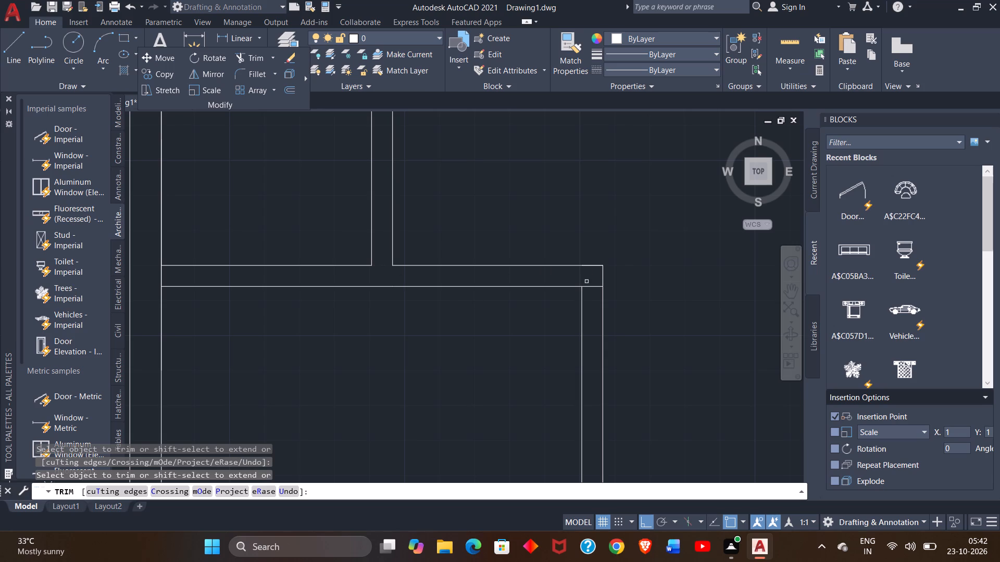
drag(586, 282, 586, 286)
click(586, 286)
End trimming and review the whole floor plan, examining the wall junctions and the overall room layout.
ctrl+scroll(586, 286, down, 2)
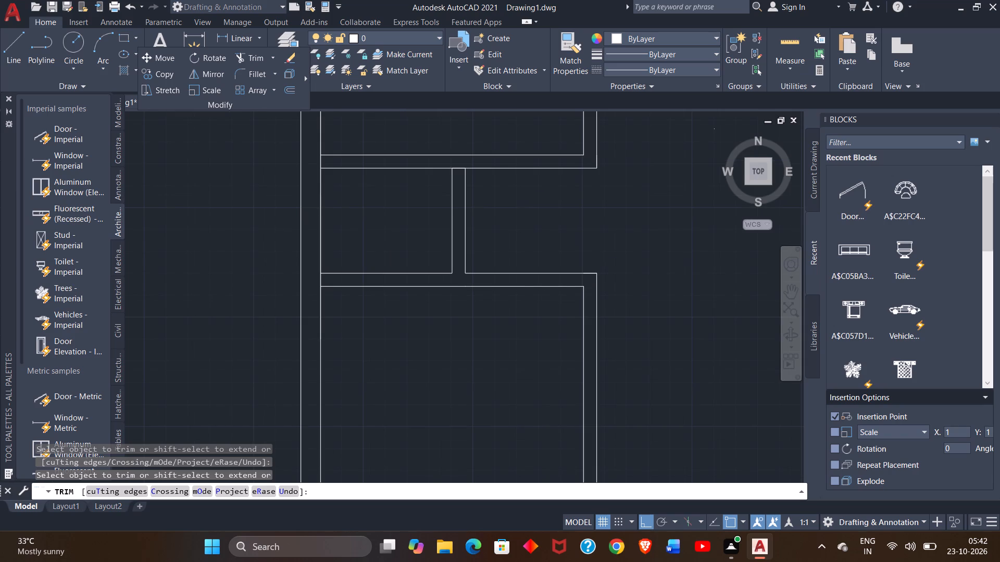
click(789, 289)
drag(655, 302, 515, 286)
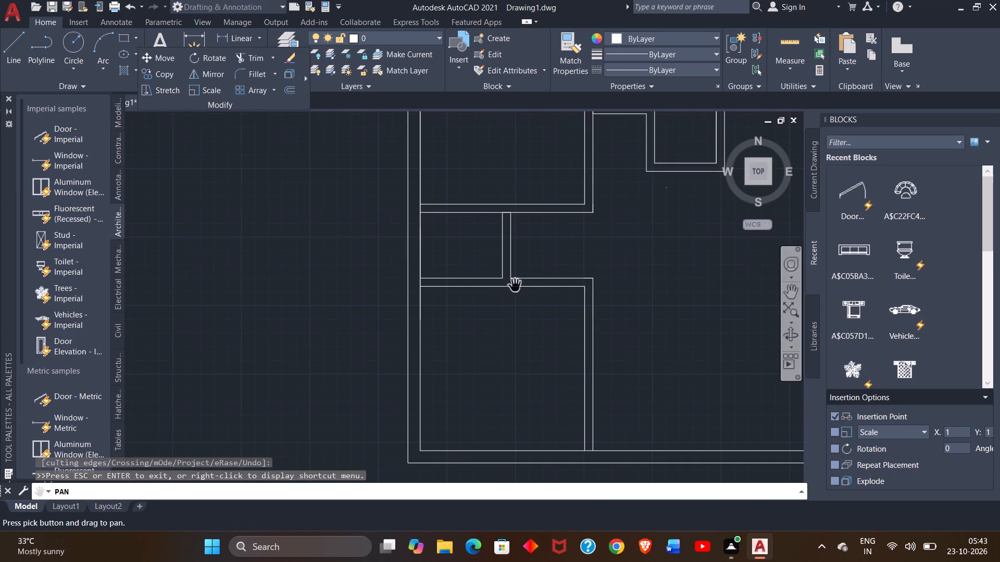
drag(589, 292, 662, 298)
drag(662, 298, 603, 286)
ctrl+scroll(603, 286, down, 1)
click(603, 286)
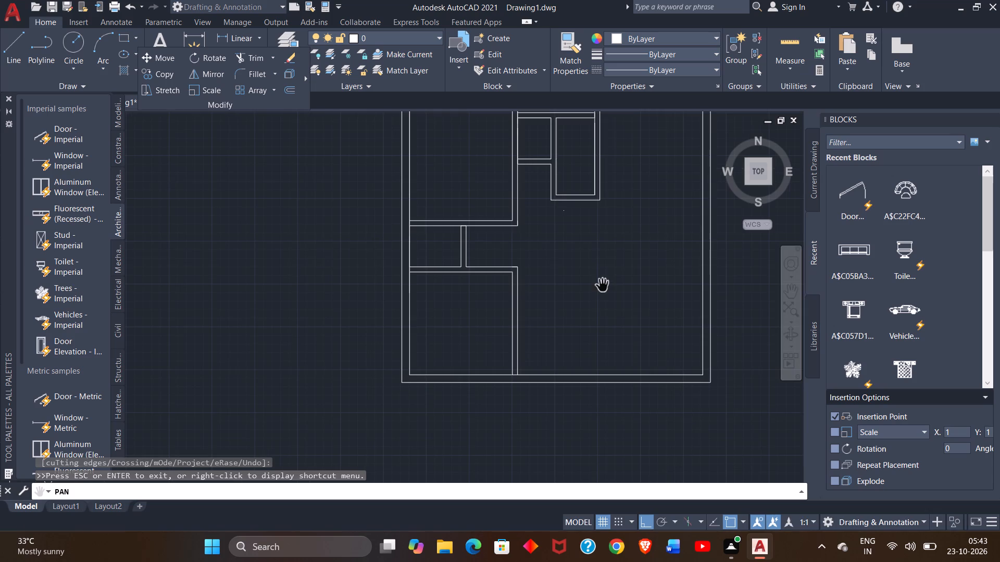
drag(603, 286, 564, 333)
ctrl+scroll(582, 281, up, 2)
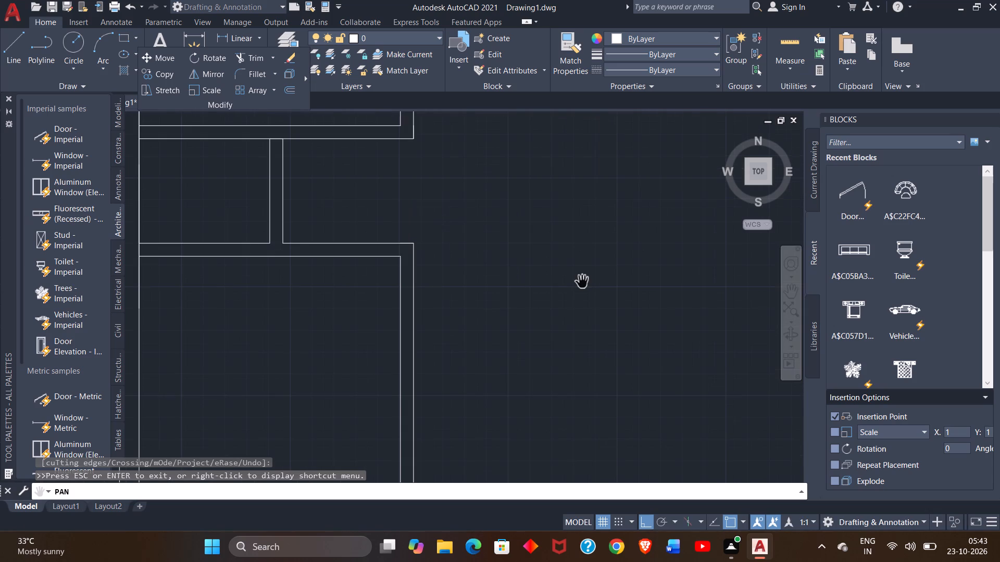
ctrl+scroll(582, 281, down, 3)
drag(584, 260, 490, 300)
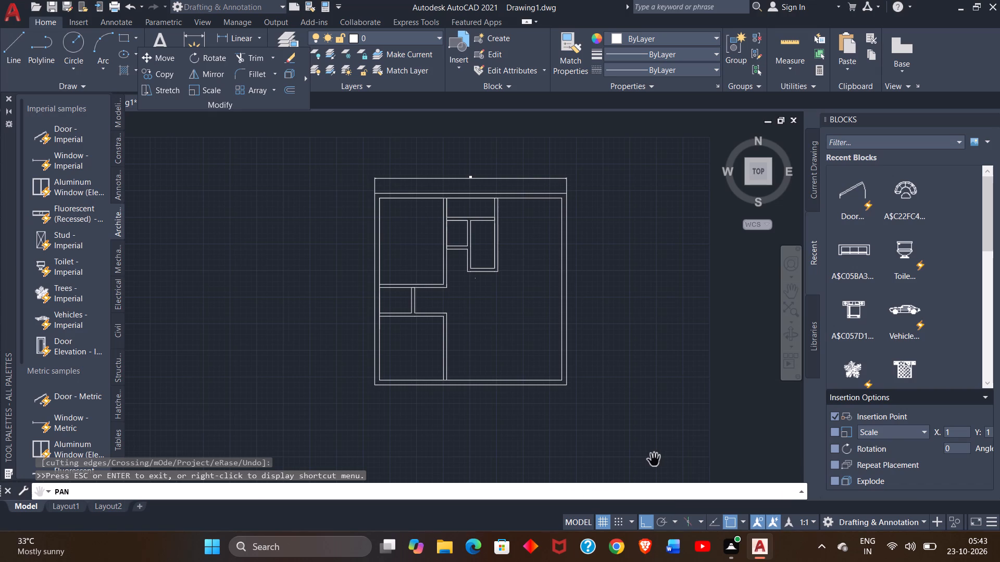
right_click(541, 338)
click(555, 346)
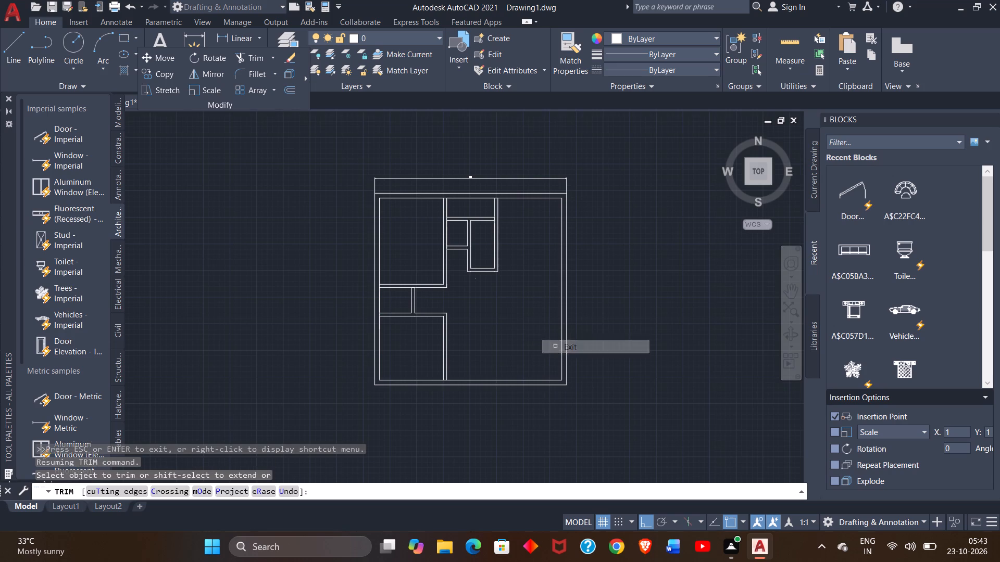
right_click(643, 289)
click(657, 296)
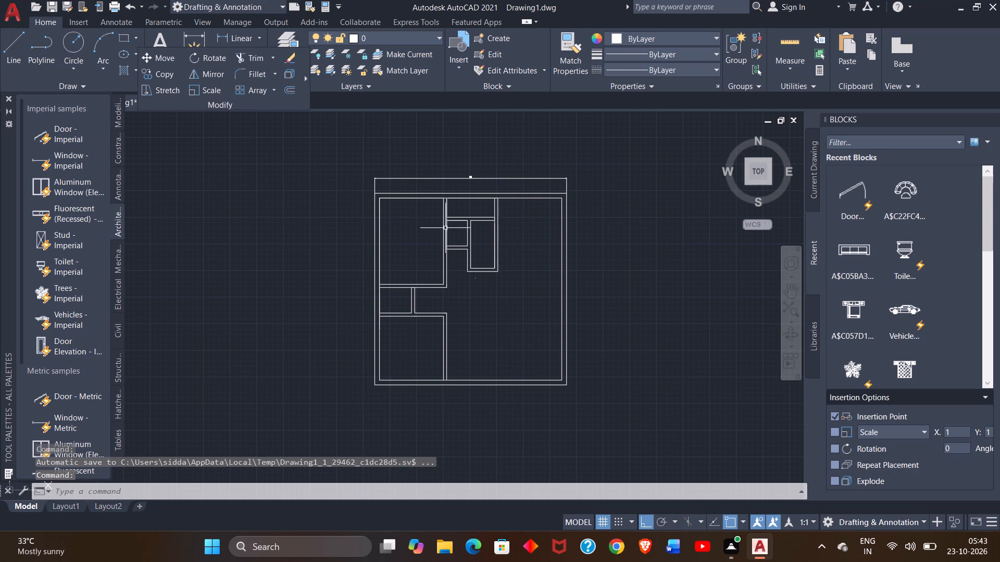
ctrl+scroll(401, 187, up, 2)
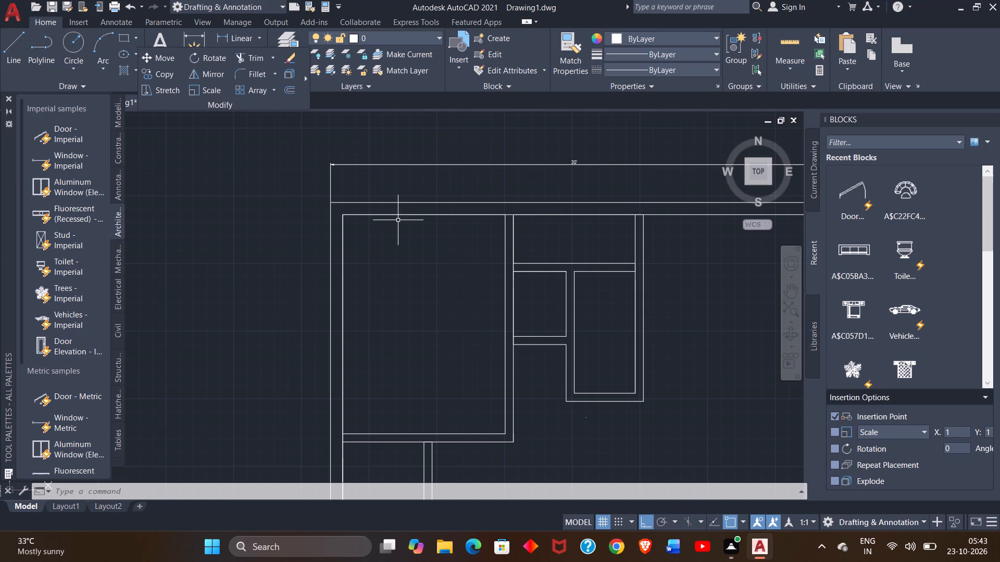
ctrl+scroll(398, 221, down, 1)
ctrl+scroll(398, 221, up, 1)
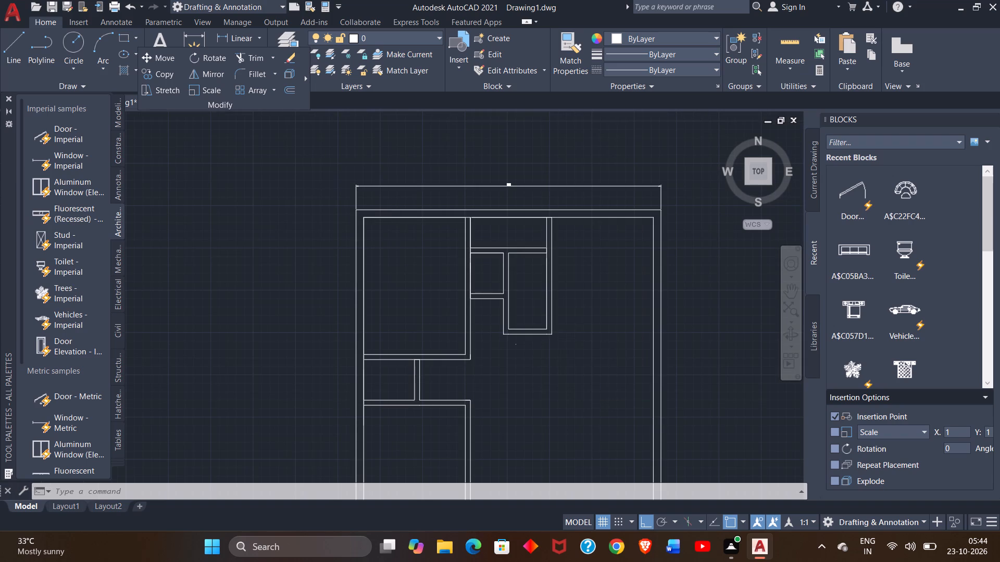
ctrl+scroll(398, 221, down, 2)
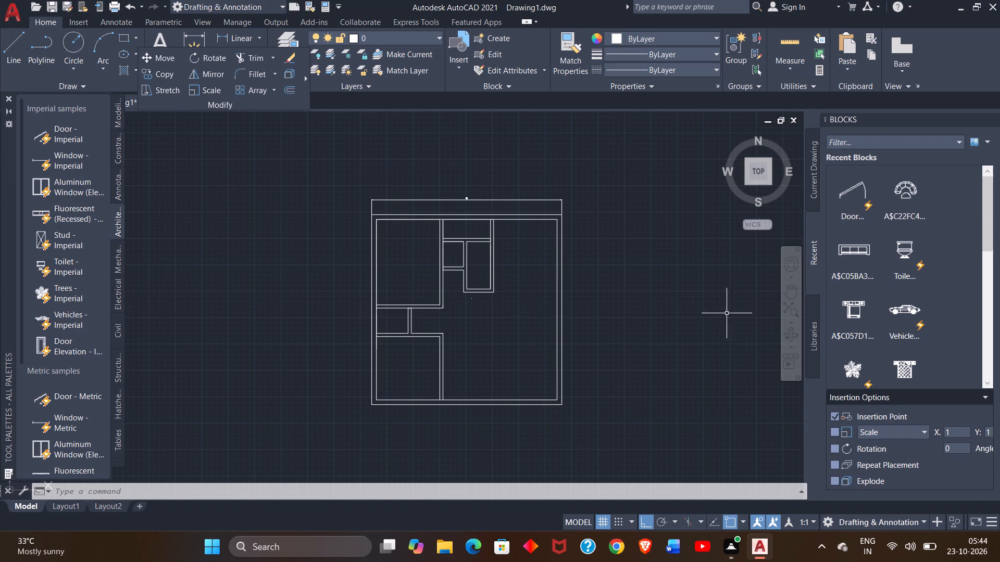
click(798, 292)
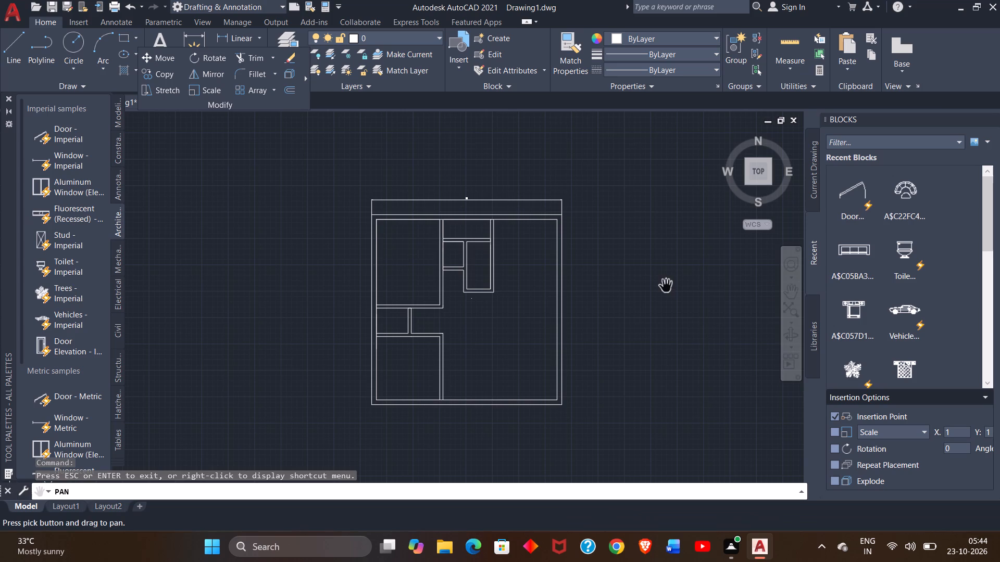
drag(665, 286, 628, 283)
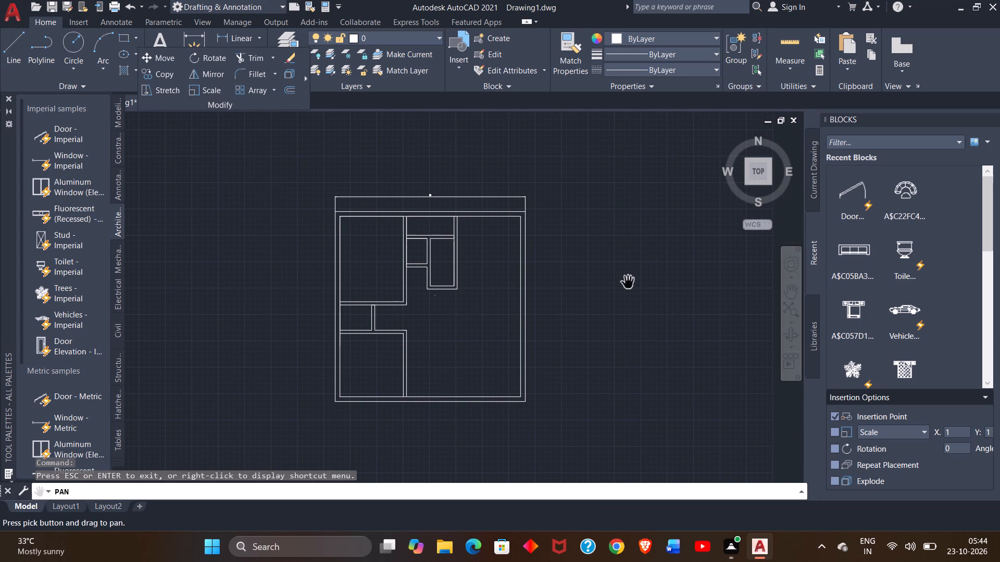
Draw a 9" thick wall outline from the tall enclosure's lower outer corner across to the outer wall, closing it back at the starting corner.
click(8, 51)
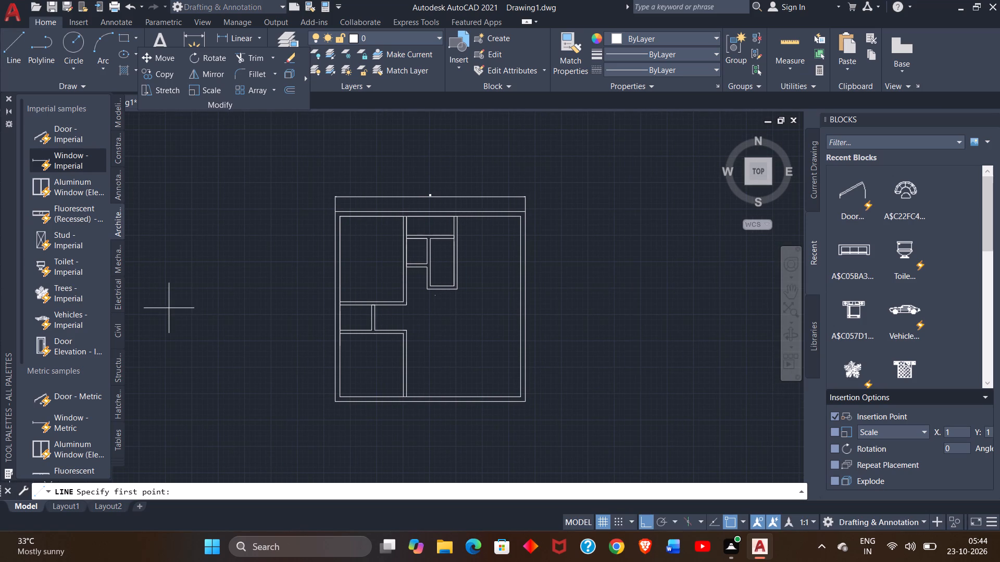
click(460, 291)
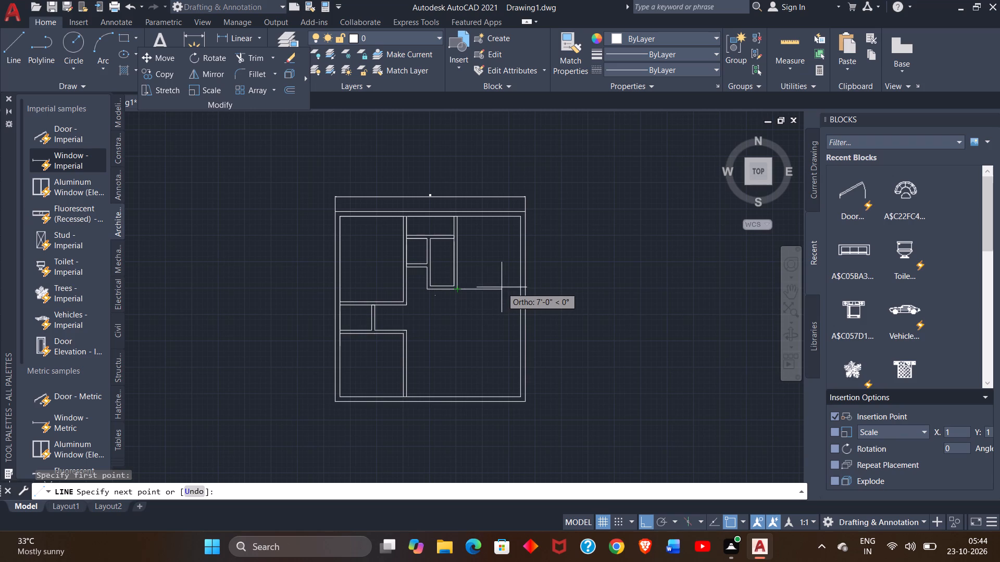
ctrl+scroll(512, 289, up, 2)
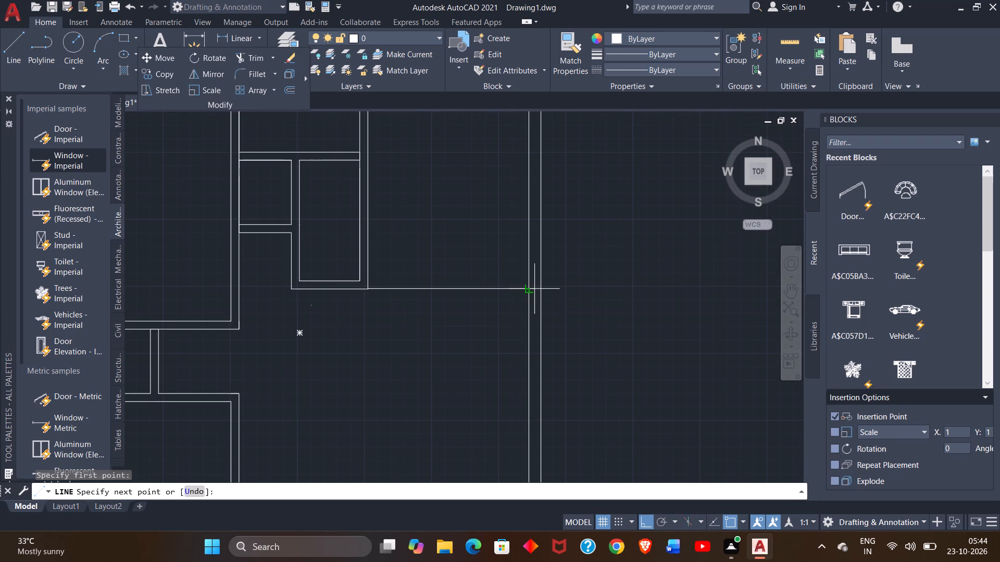
click(527, 286)
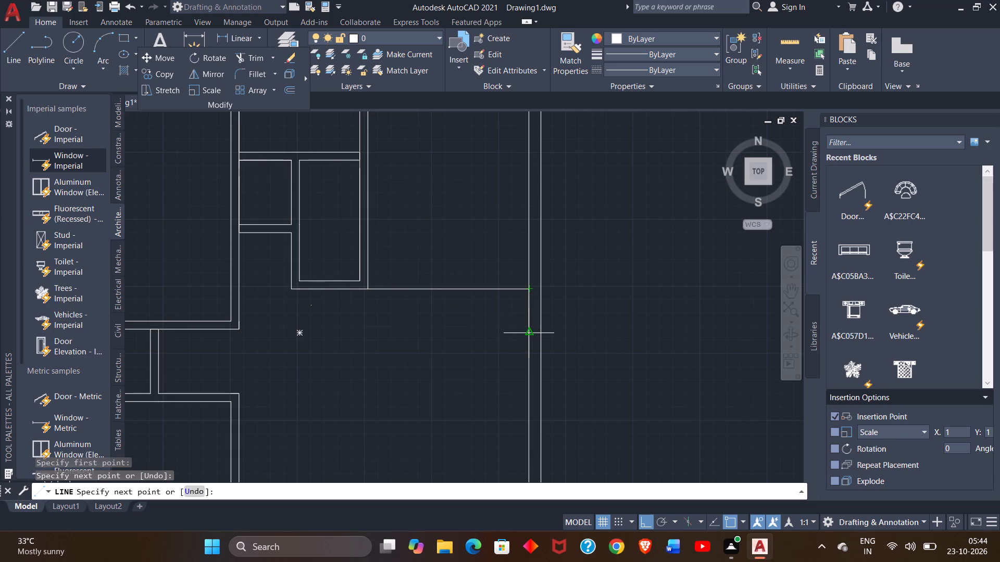
key(9)
key(shift+quotedbl)
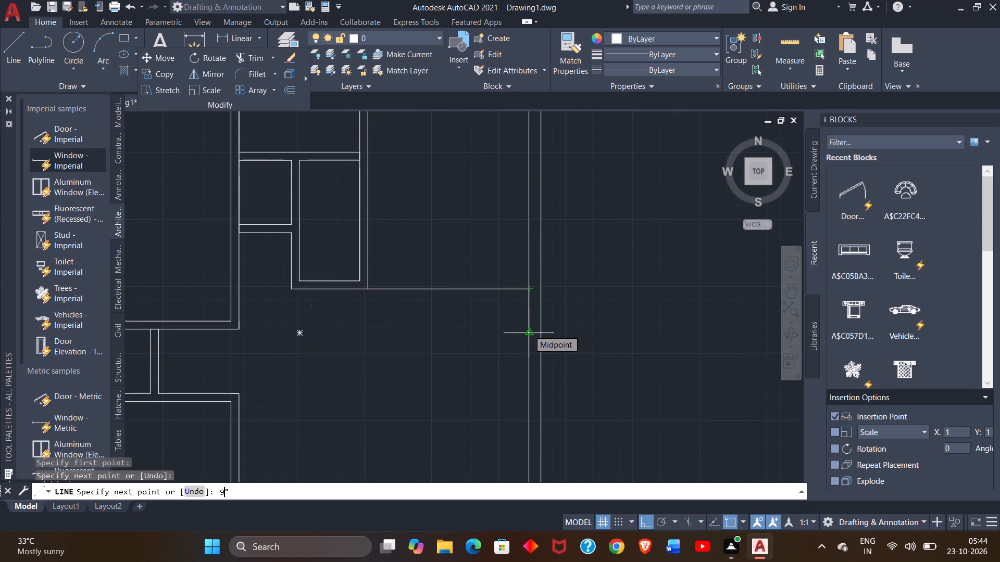
key(Return)
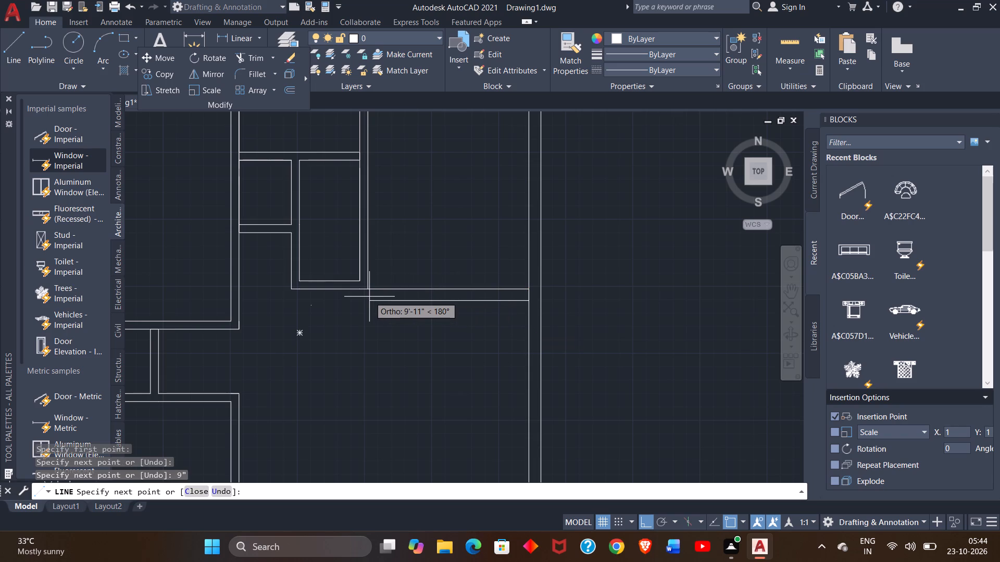
ctrl+scroll(369, 297, up, 2)
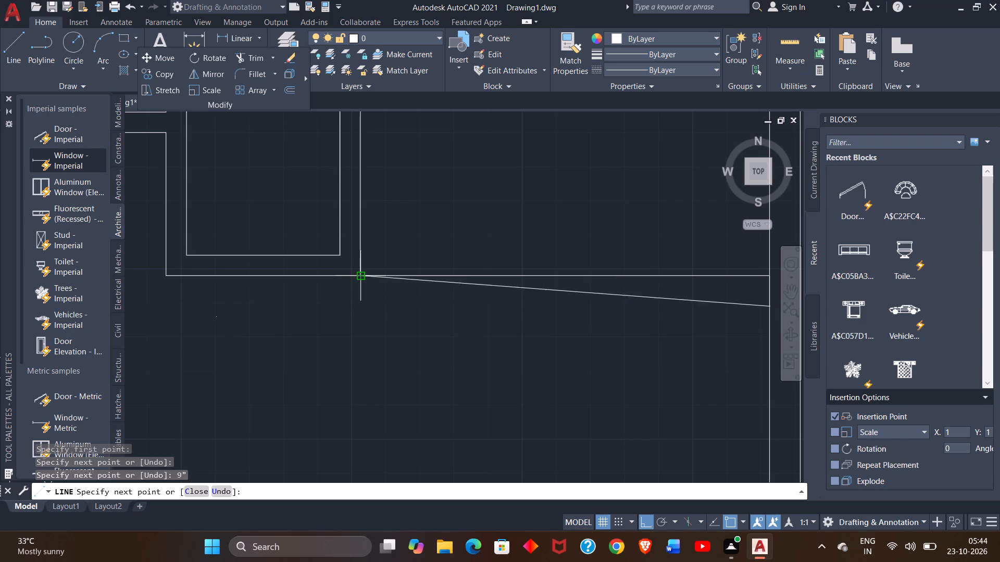
click(361, 307)
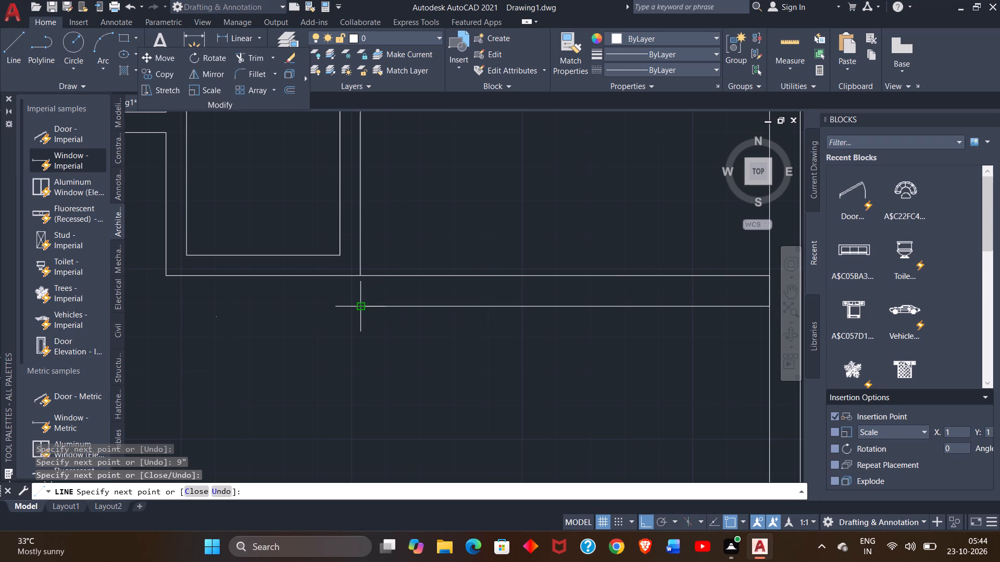
click(359, 275)
right_click(359, 275)
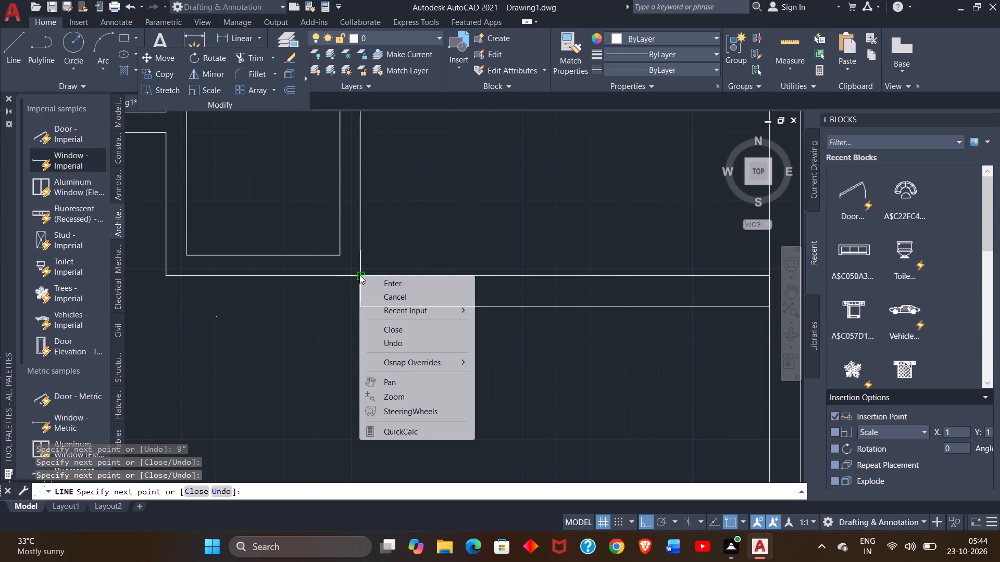
click(378, 278)
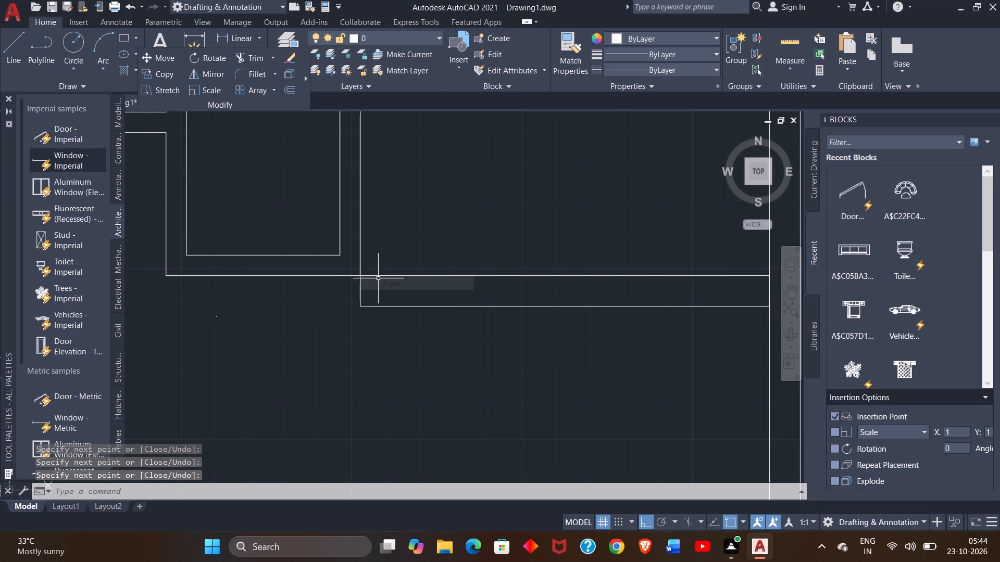
Draw a 3' line from the tall enclosure's lower outer corner along the new wall's upper edge, turning down to the wall's lower edge.
ctrl+scroll(349, 317, down, 2)
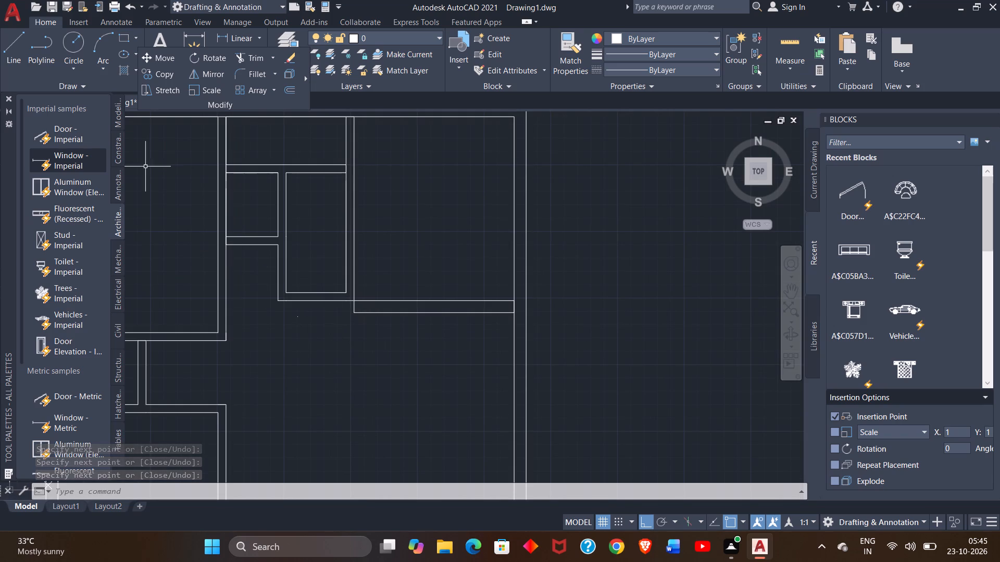
click(15, 61)
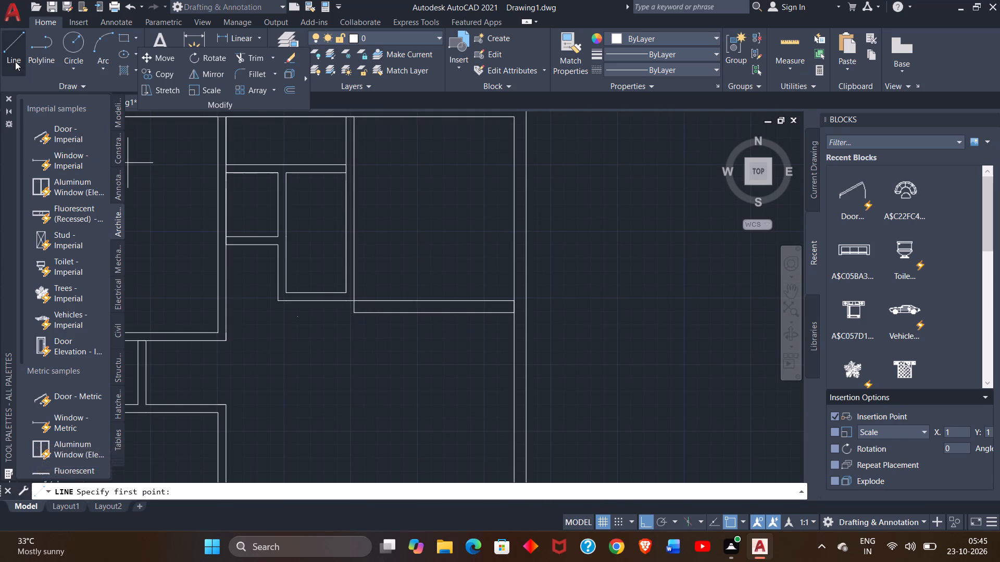
click(356, 299)
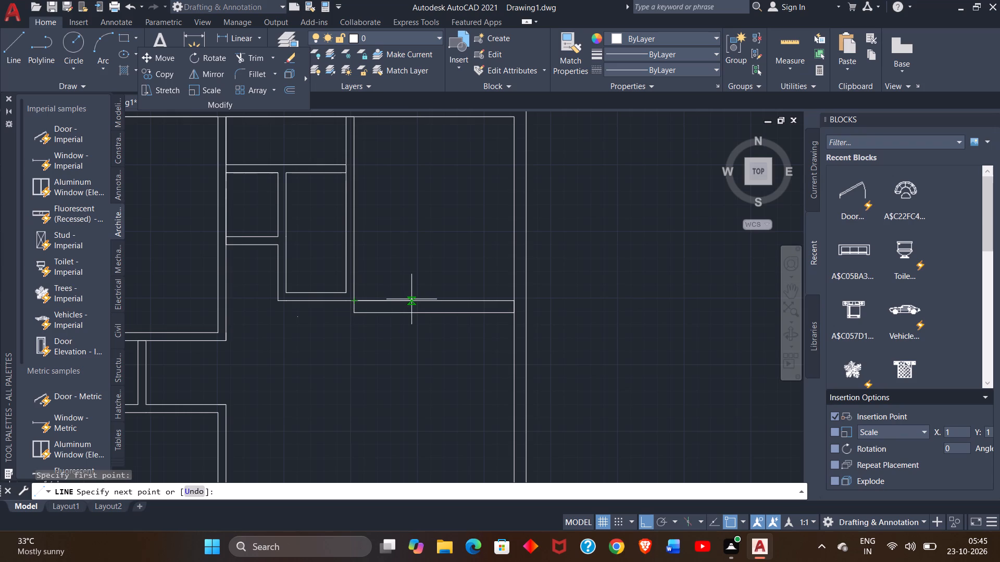
text(3')
key(Return)
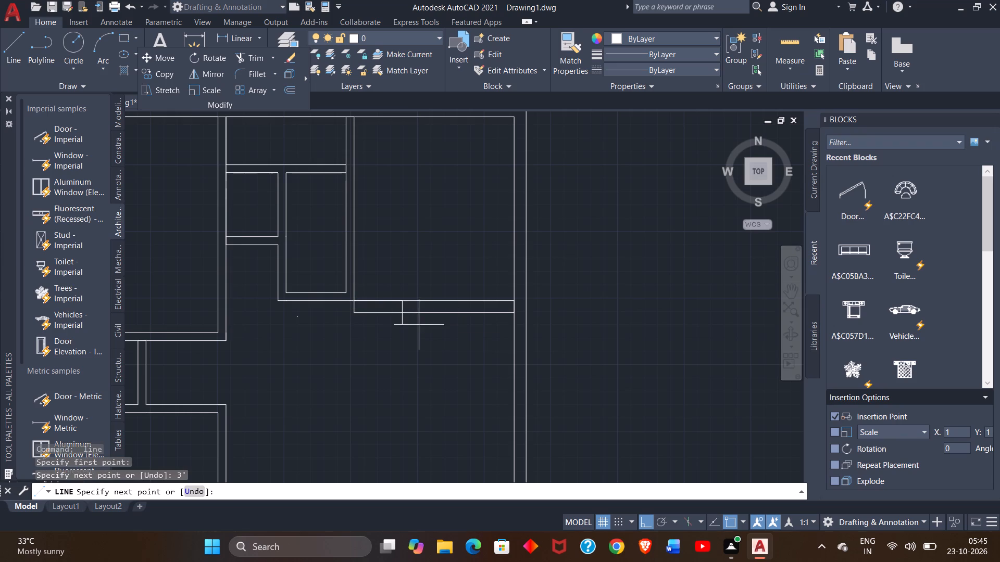
click(404, 312)
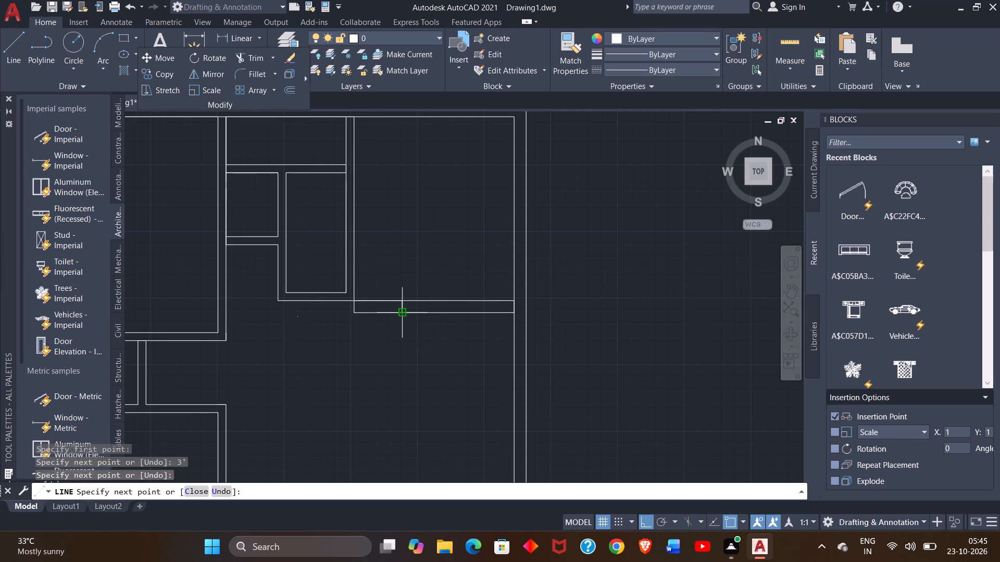
right_click(404, 312)
click(419, 327)
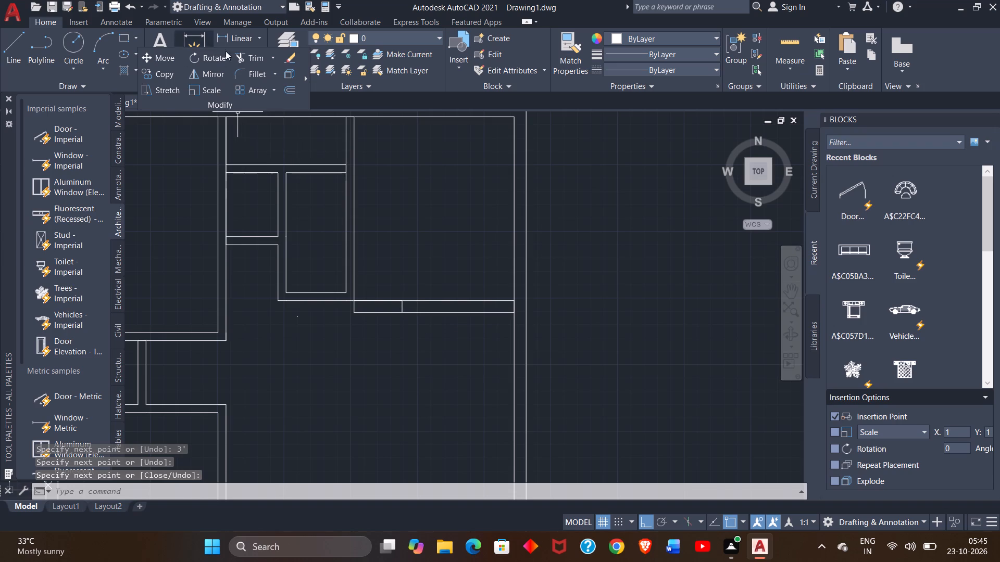
Trim away the 3' wall section between the tall enclosure's corner and the new cross line, leaving an opening.
click(236, 62)
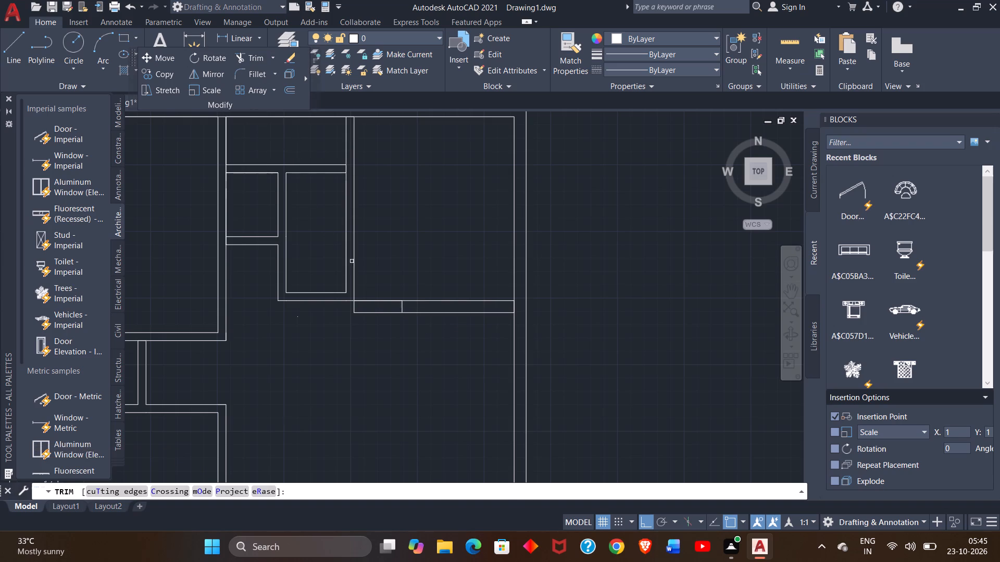
drag(374, 295, 373, 320)
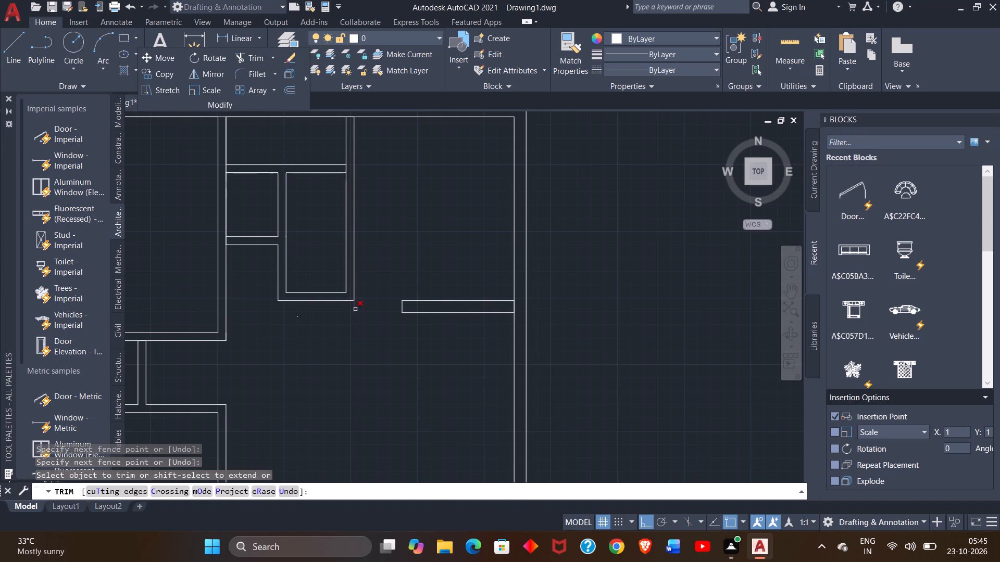
click(355, 309)
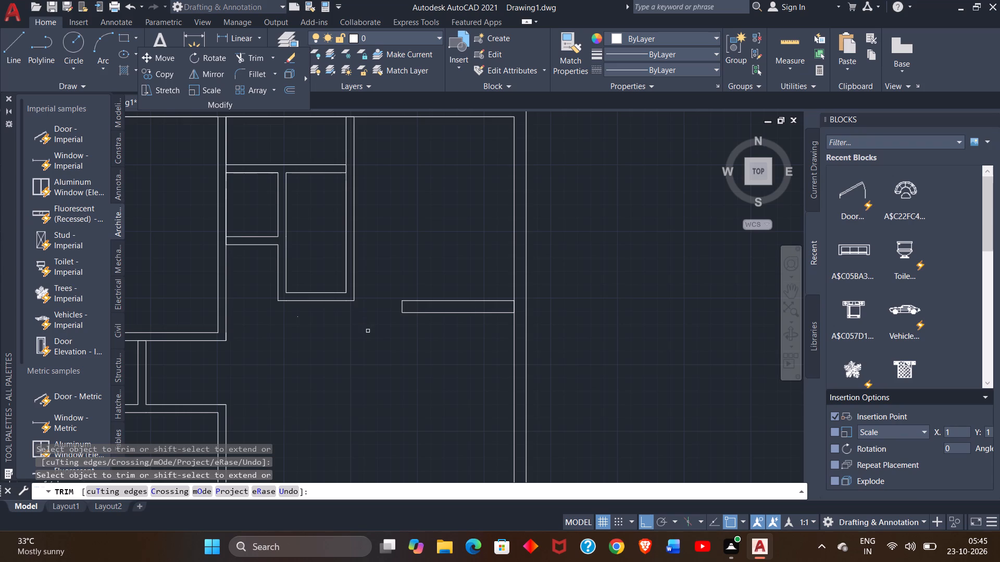
right_click(368, 331)
click(416, 131)
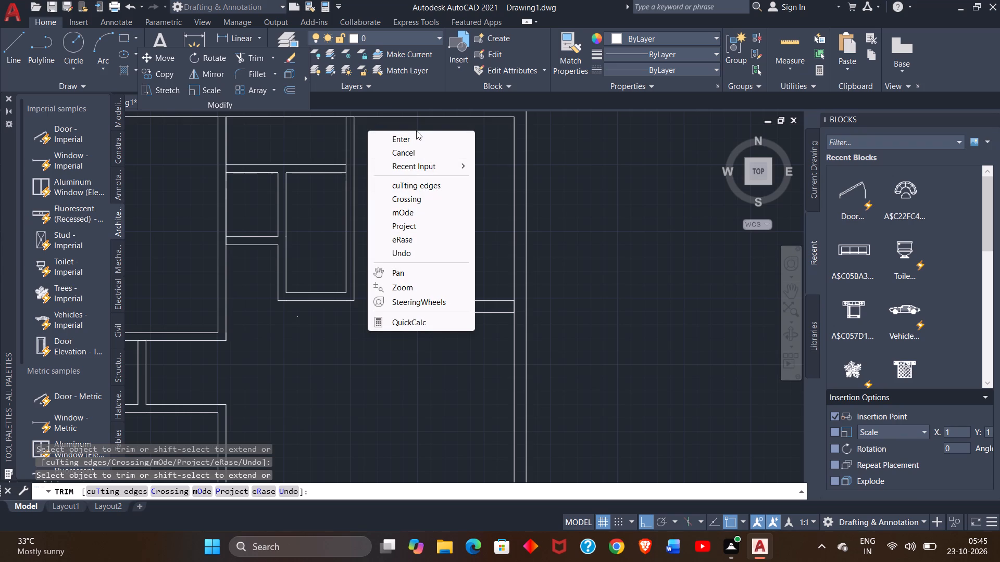
click(412, 136)
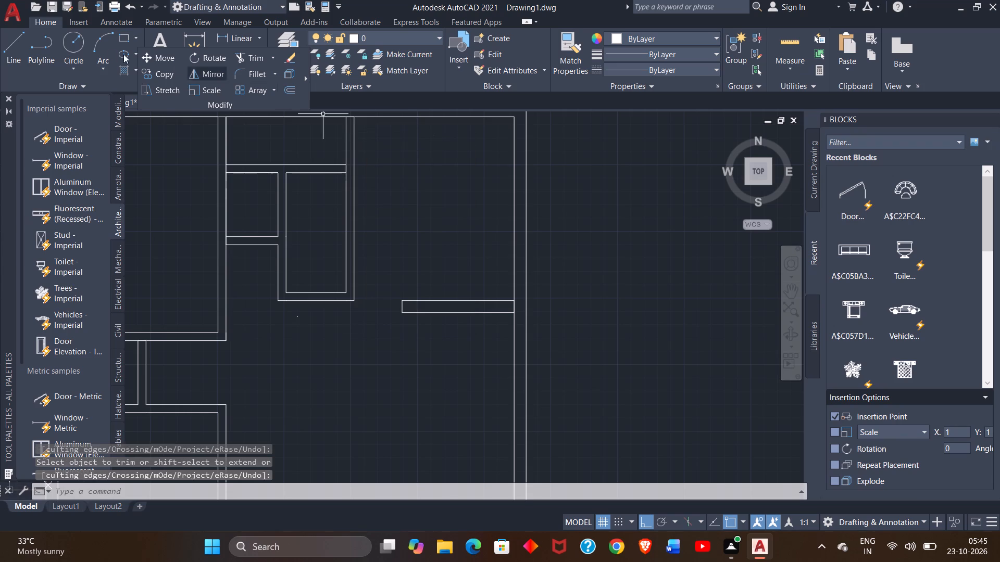
Draw a vertical line from the shortened wall's lower free corner down to the inner face of the bottom outer wall.
click(11, 48)
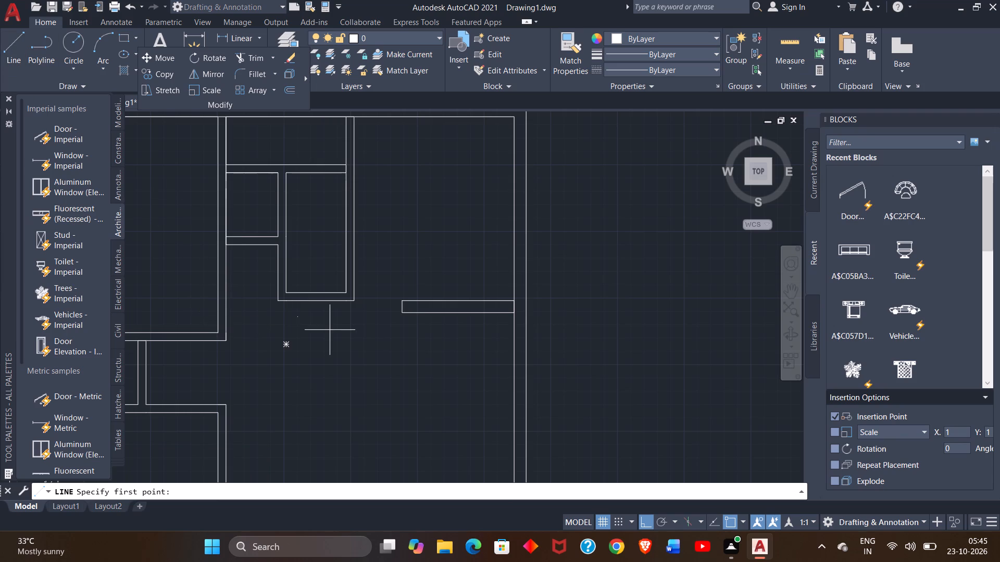
click(403, 313)
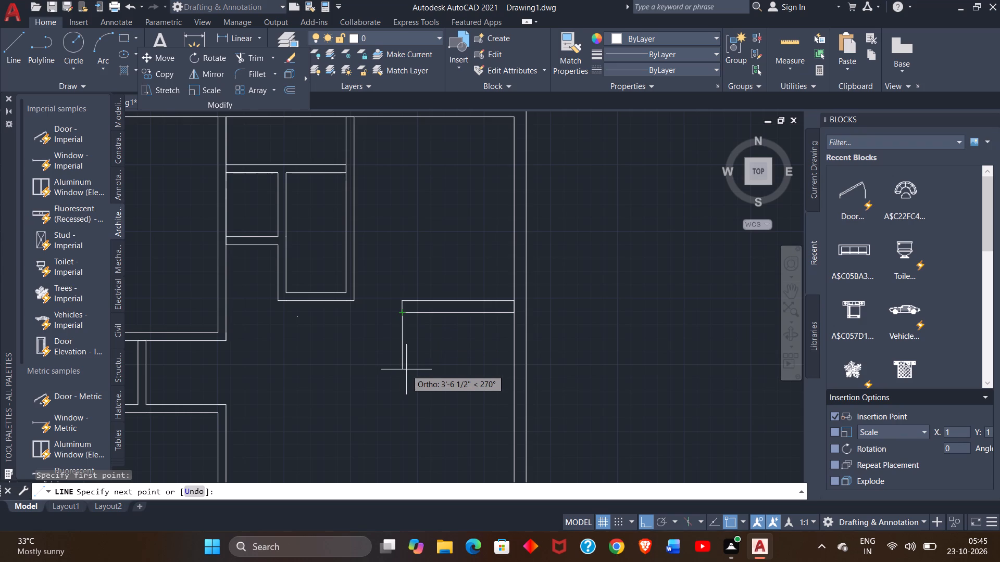
ctrl+scroll(422, 363, down, 1)
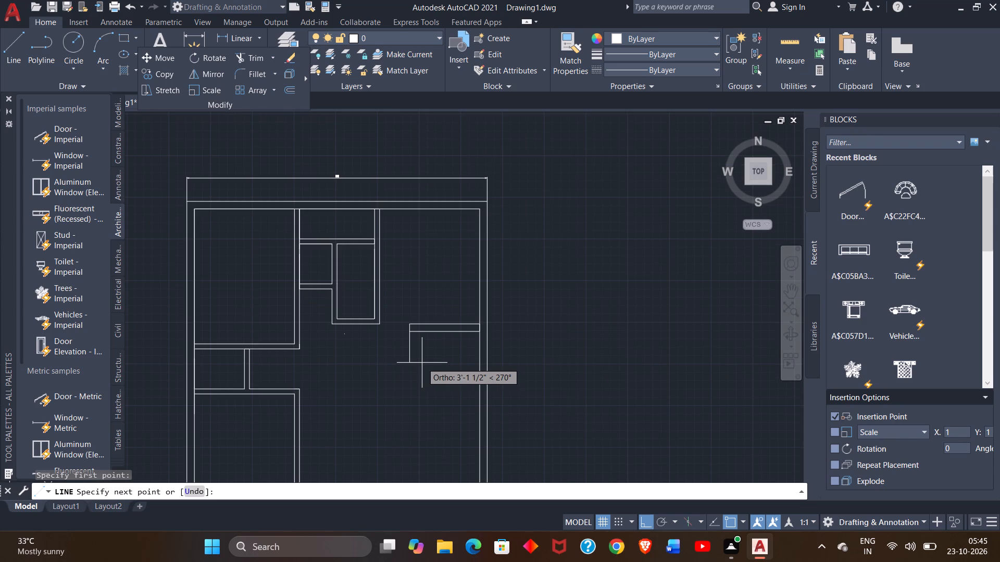
ctrl+scroll(422, 363, down, 2)
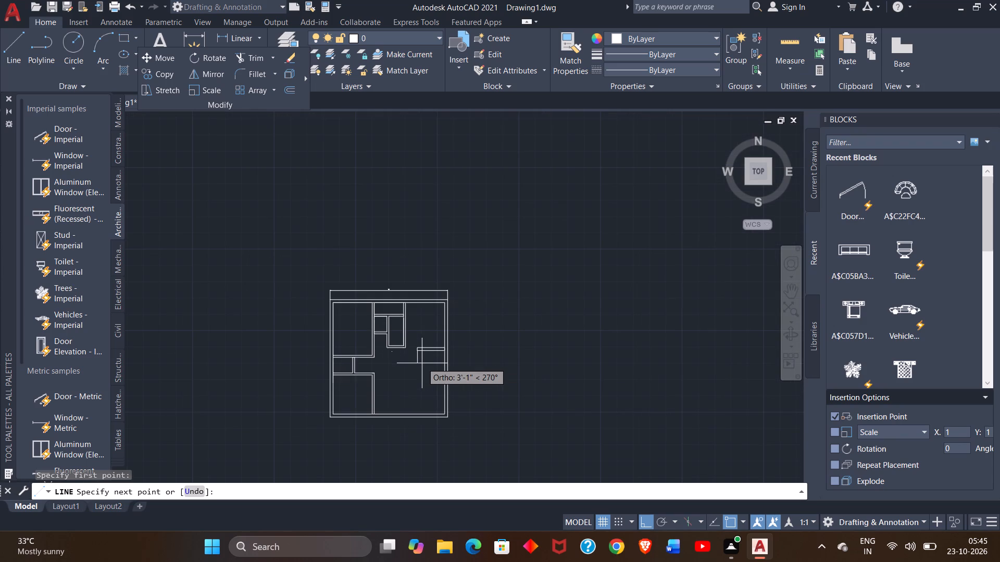
ctrl+scroll(414, 396, up, 2)
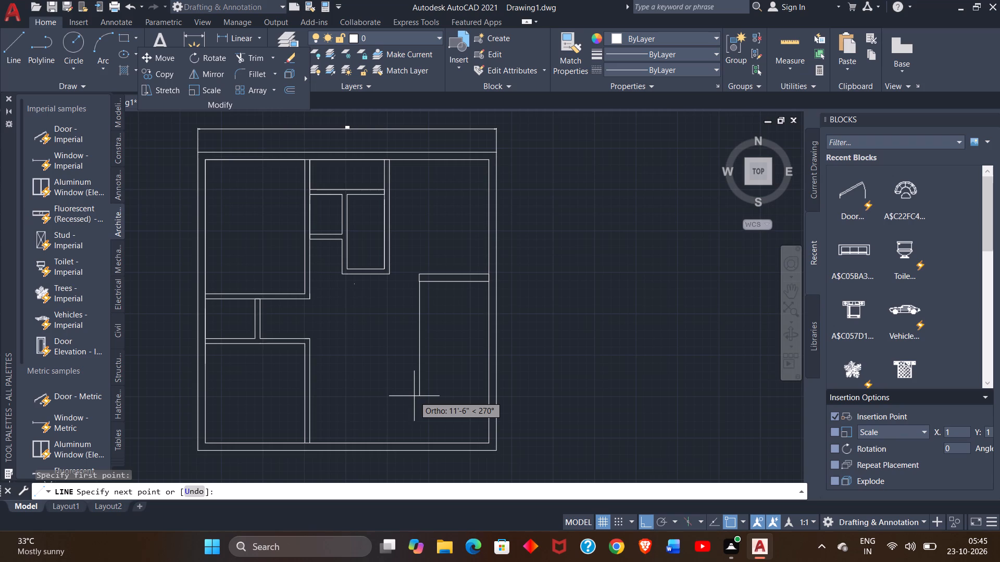
click(420, 446)
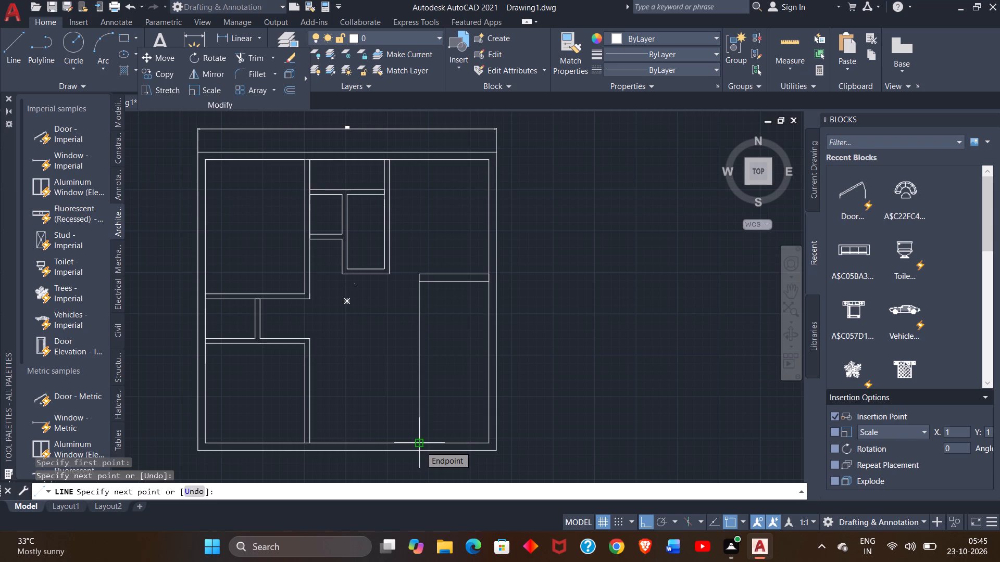
right_click(420, 446)
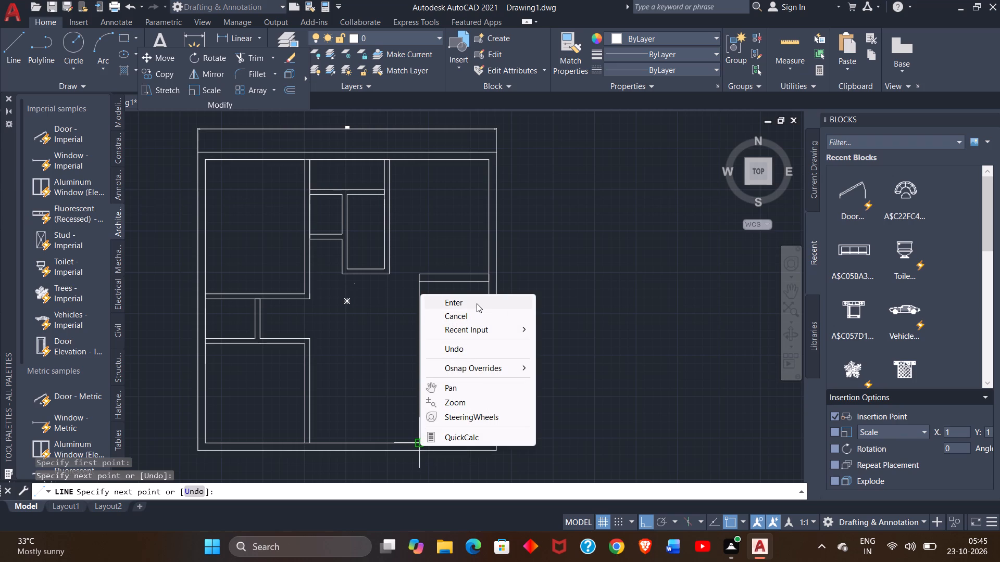
click(477, 303)
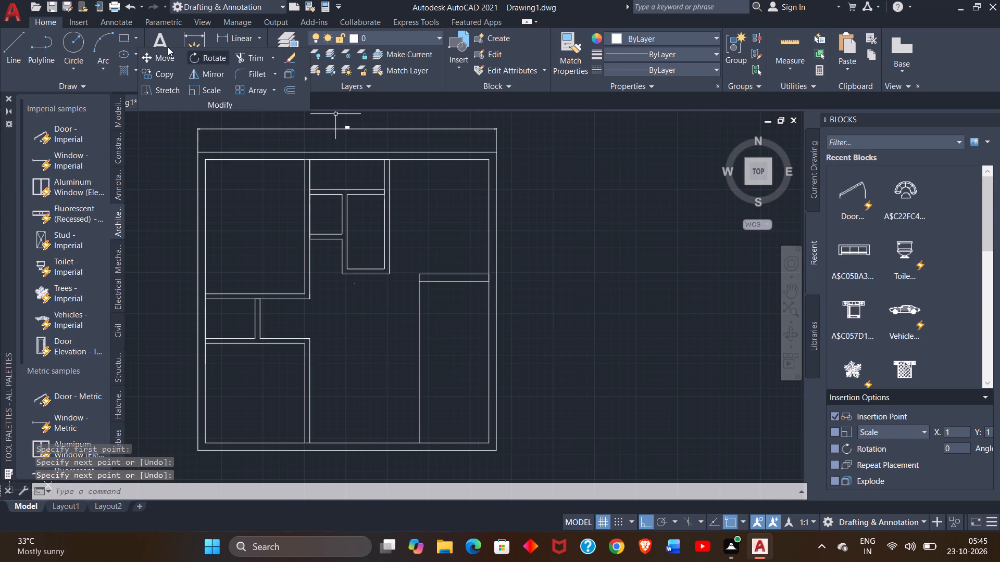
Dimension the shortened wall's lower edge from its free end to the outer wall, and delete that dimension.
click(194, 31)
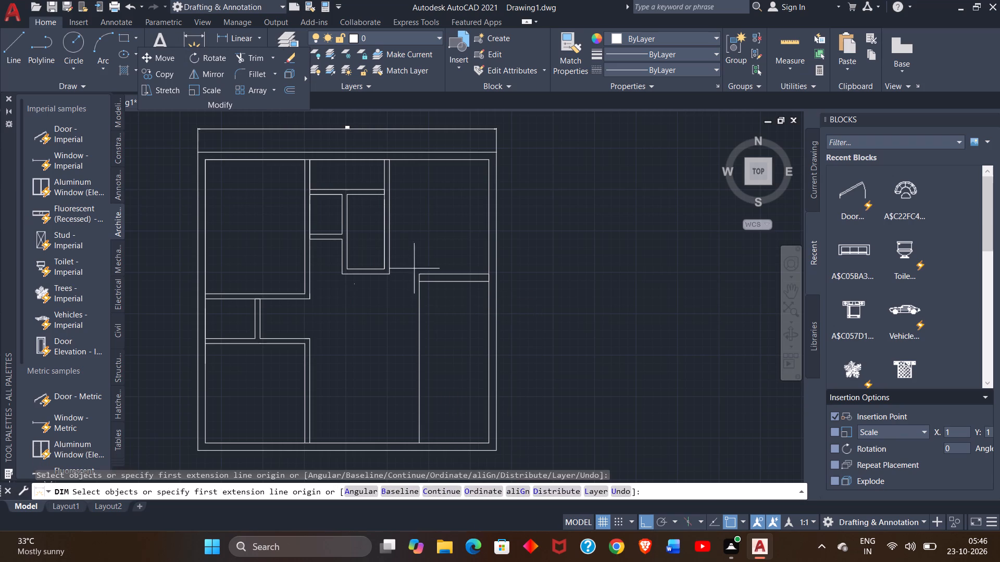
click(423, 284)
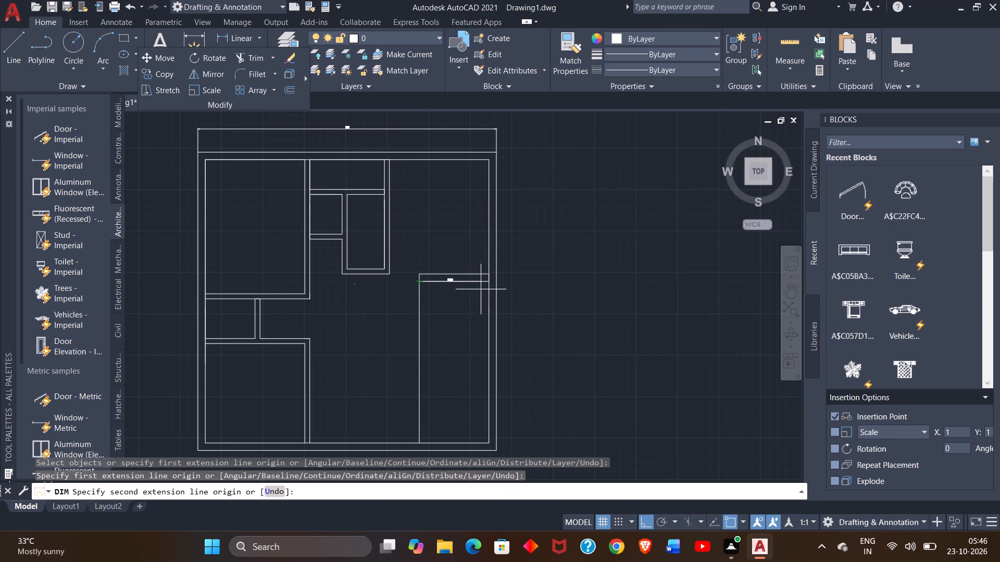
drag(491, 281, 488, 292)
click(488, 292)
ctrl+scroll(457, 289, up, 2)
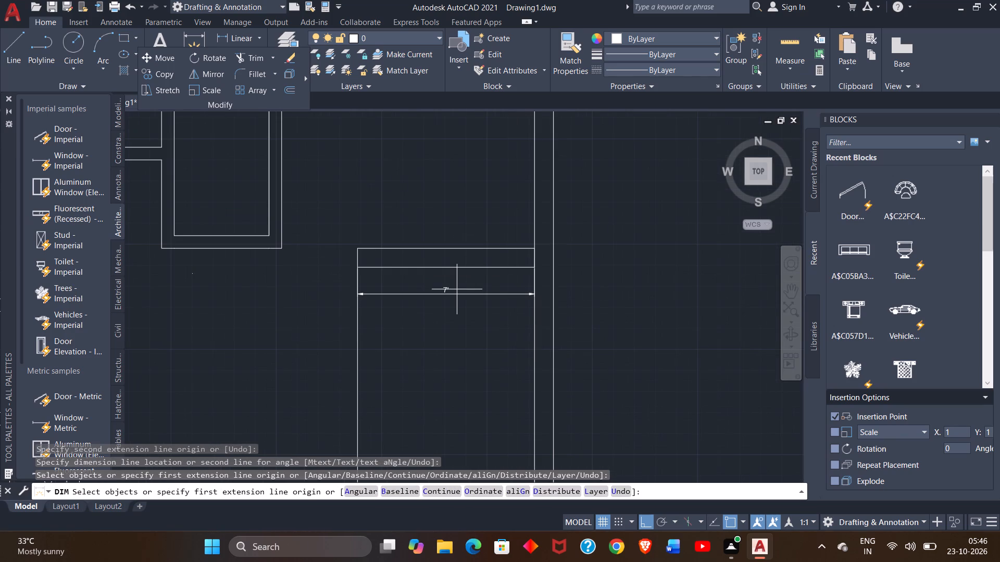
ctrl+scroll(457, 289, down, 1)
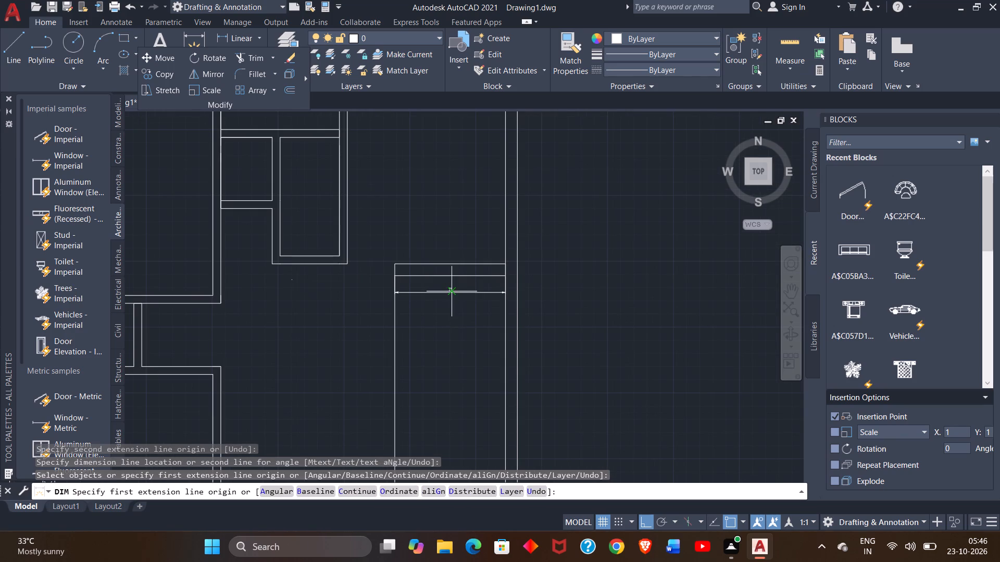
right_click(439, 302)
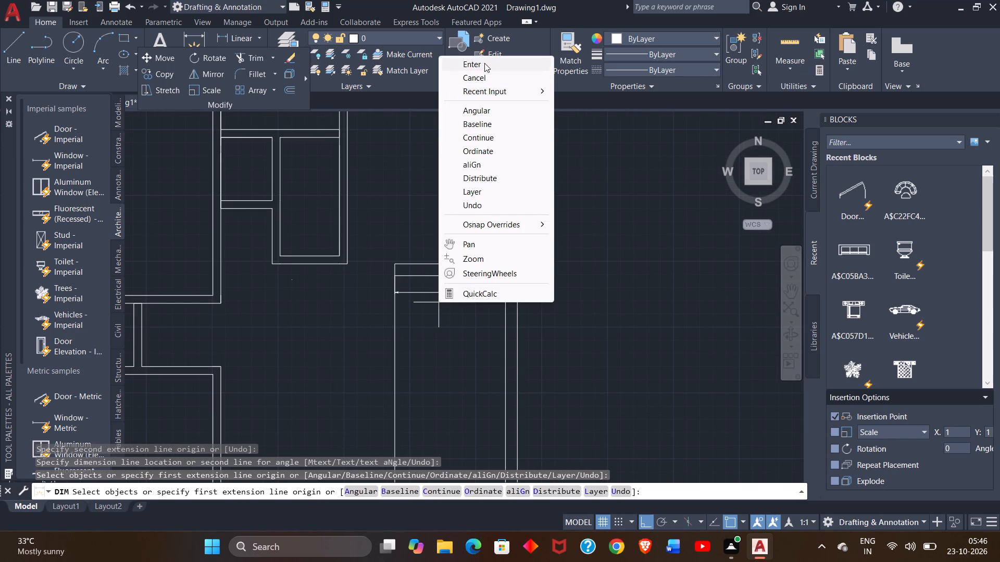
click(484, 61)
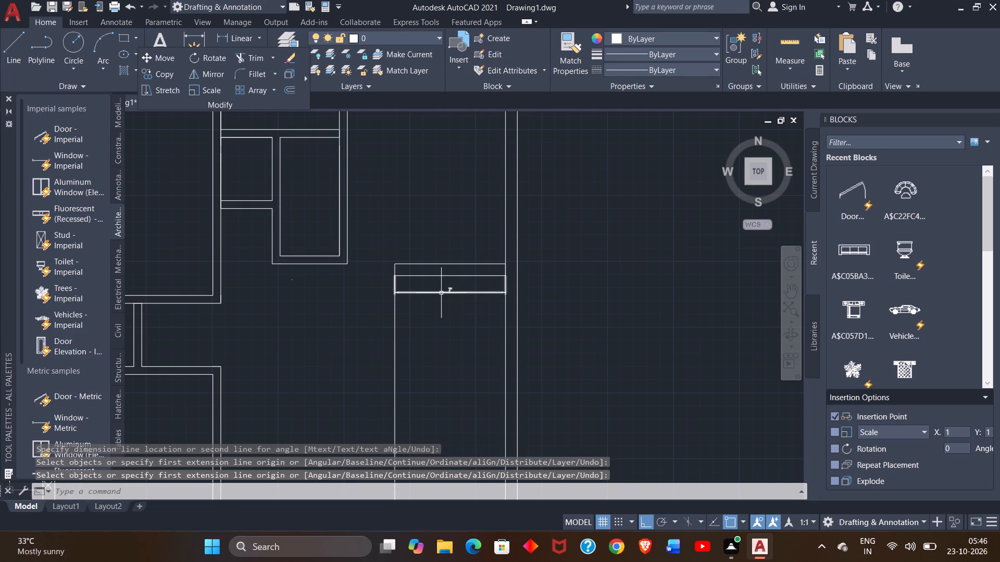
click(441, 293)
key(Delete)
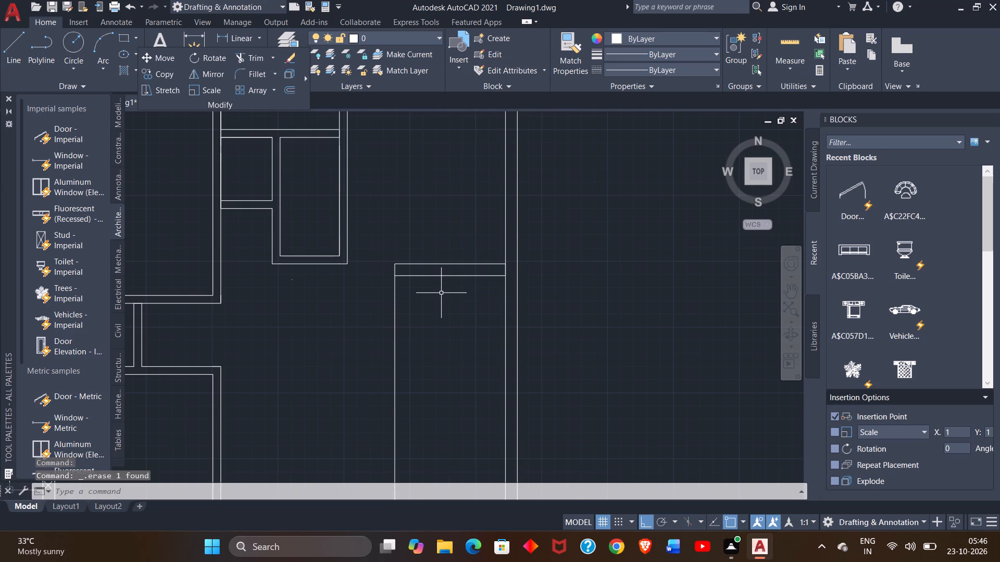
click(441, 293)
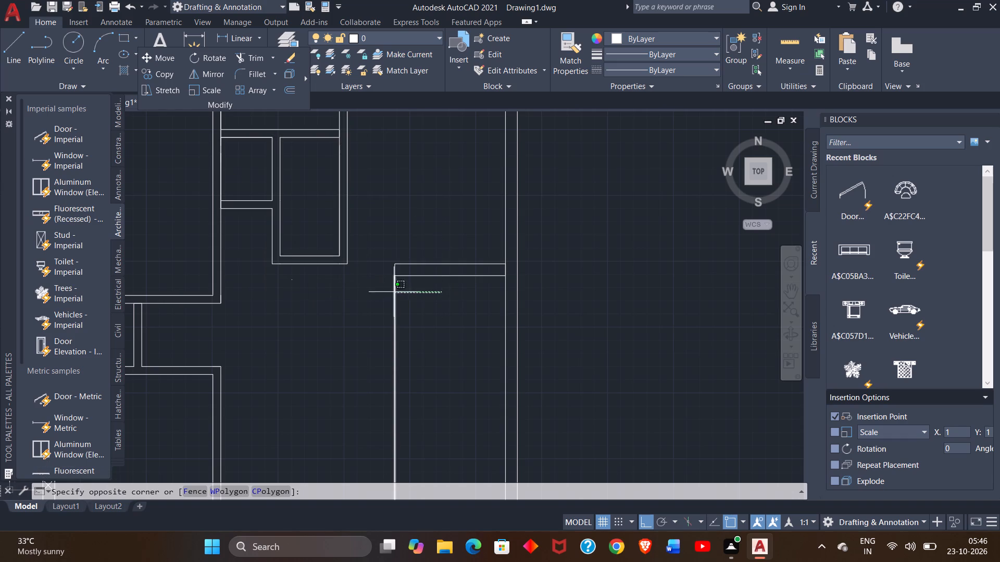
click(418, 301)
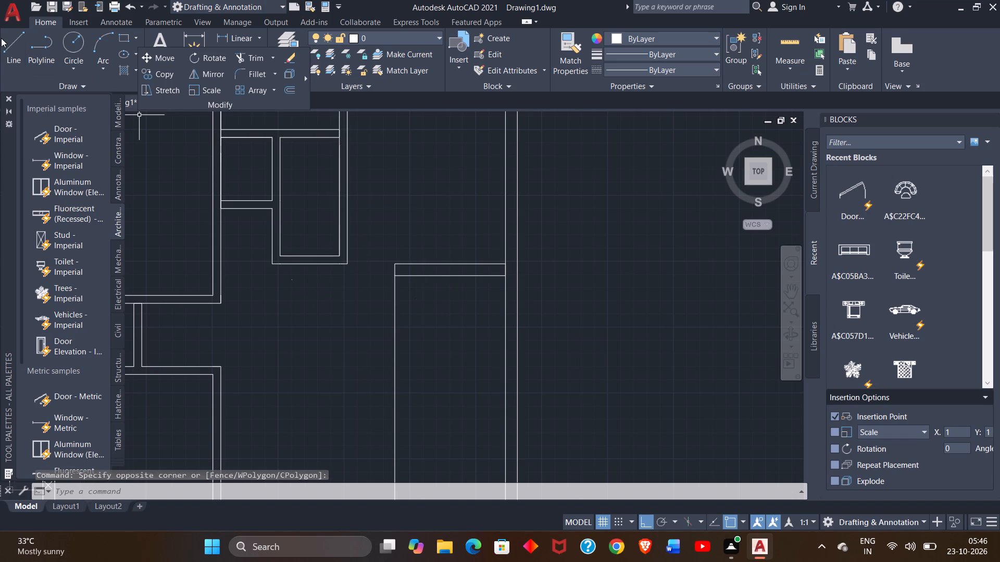
Draw a 9" line along the upper edge from the short wall's free corner, continuing vertically down to the bottom outer wall's inner face.
click(7, 46)
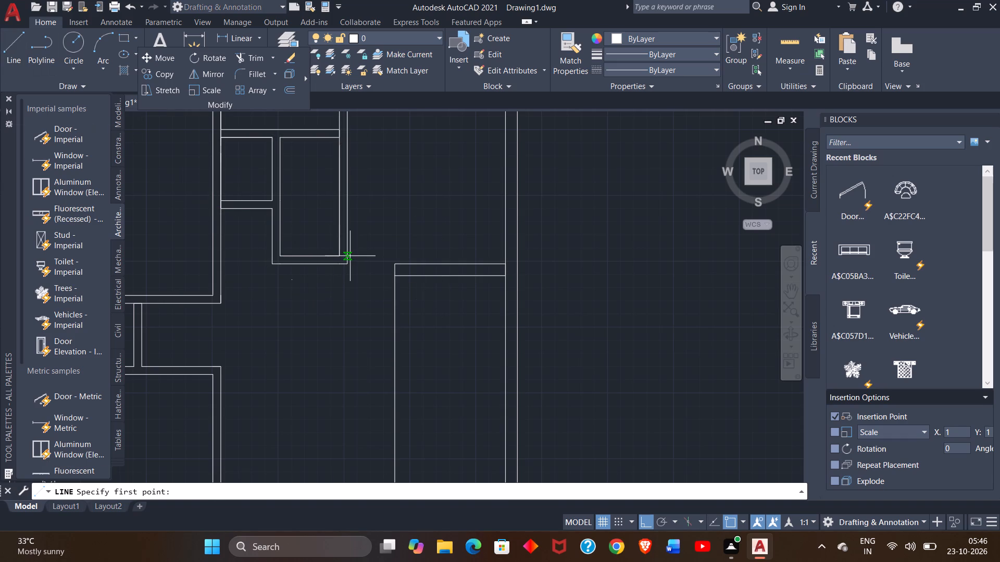
click(396, 265)
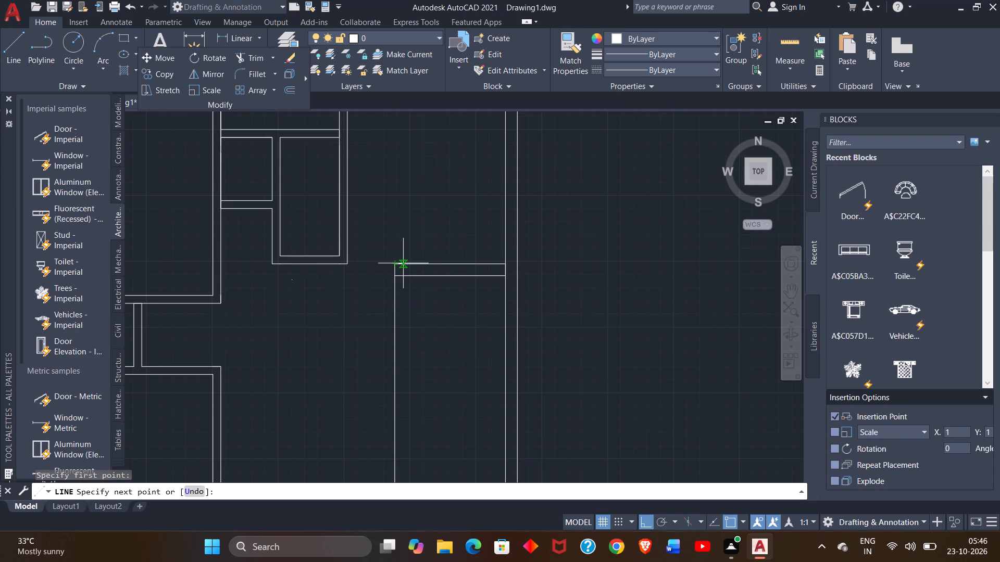
key(9)
key(shift+quotedbl)
key(Return)
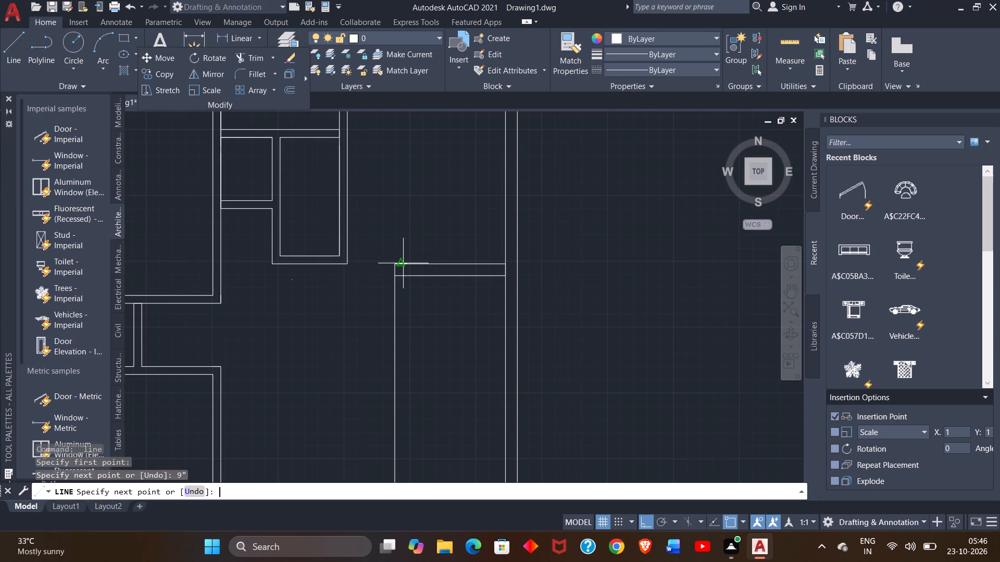
ctrl+scroll(407, 315, down, 2)
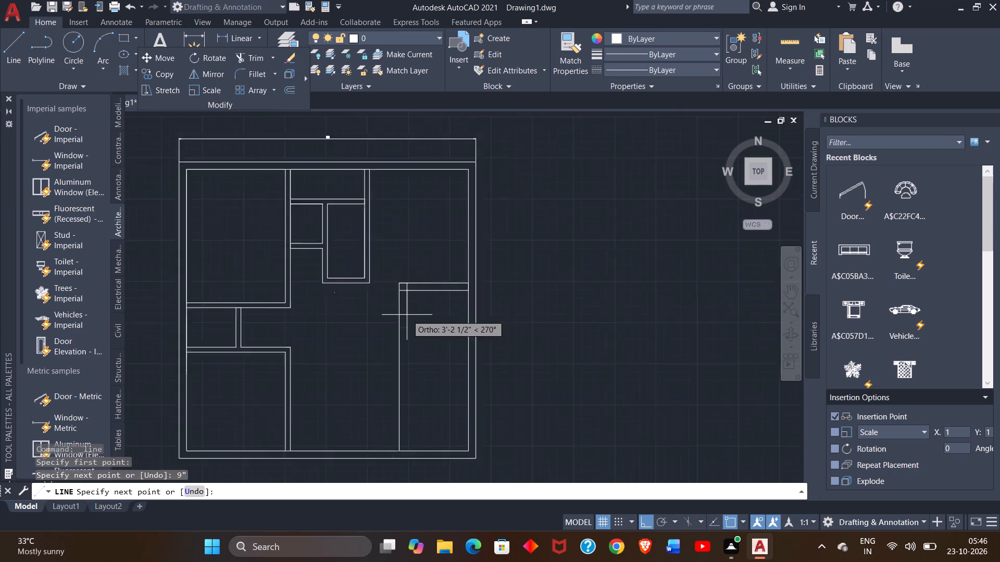
ctrl+scroll(407, 315, down, 2)
ctrl+scroll(407, 361, up, 4)
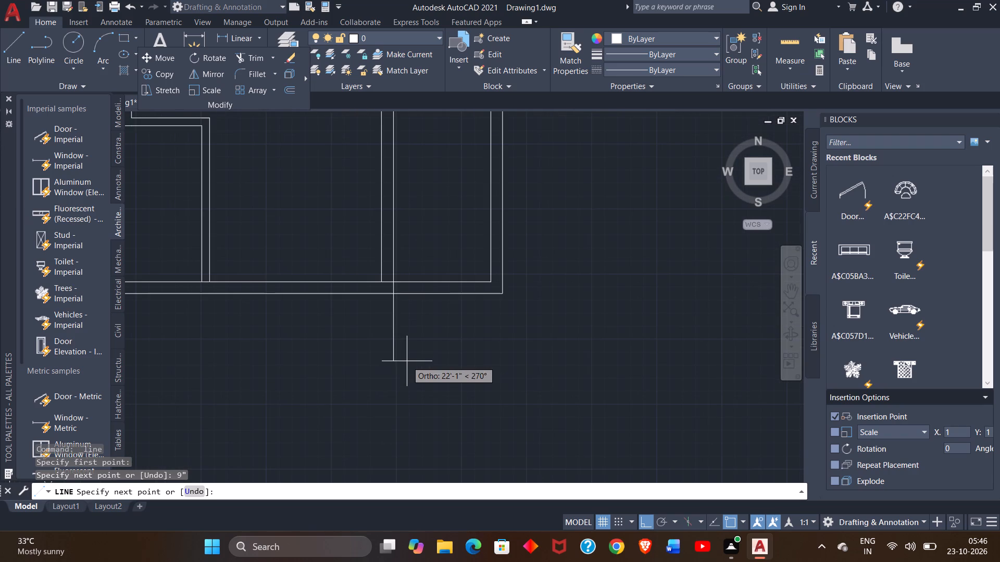
click(393, 280)
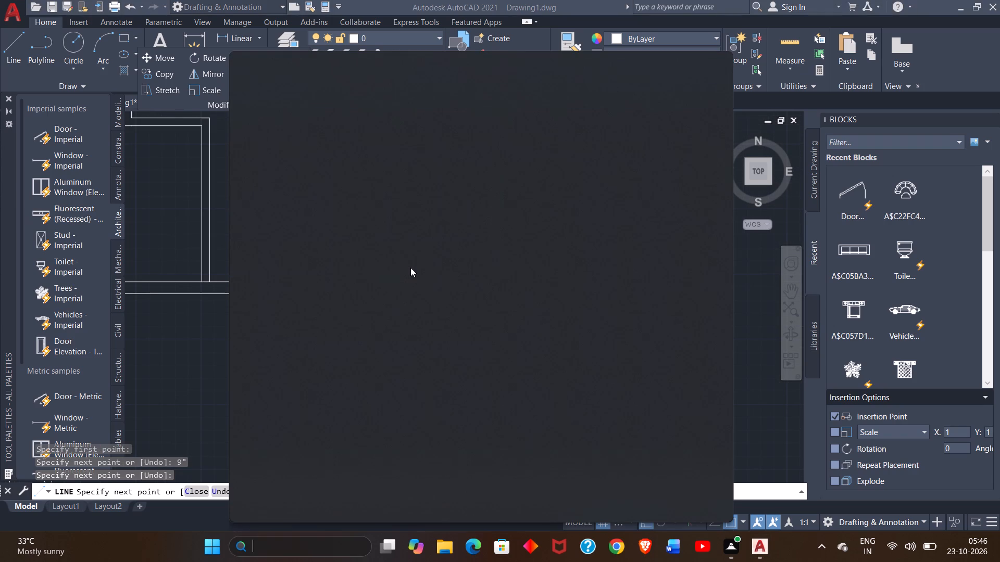
click(182, 345)
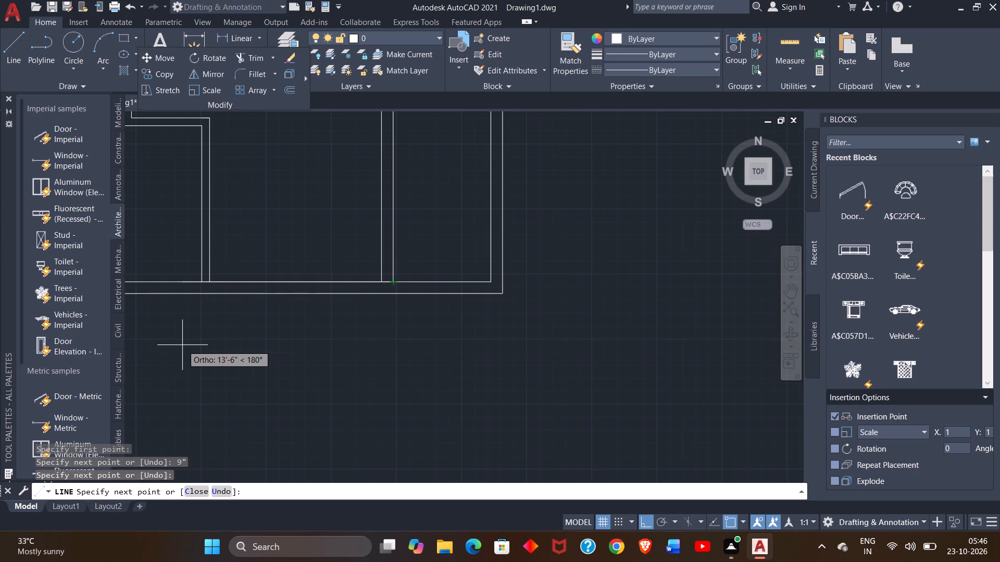
right_click(410, 251)
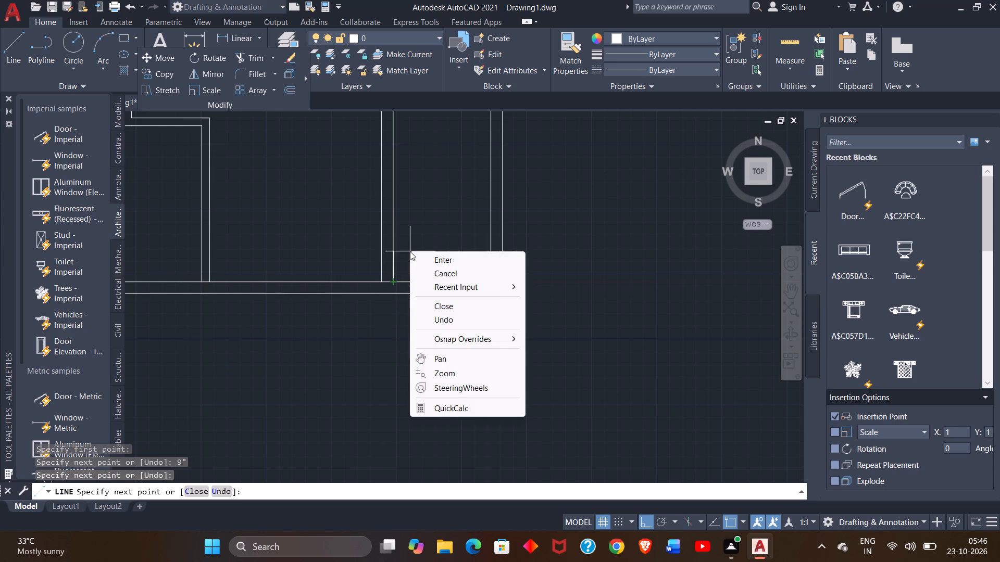
click(430, 259)
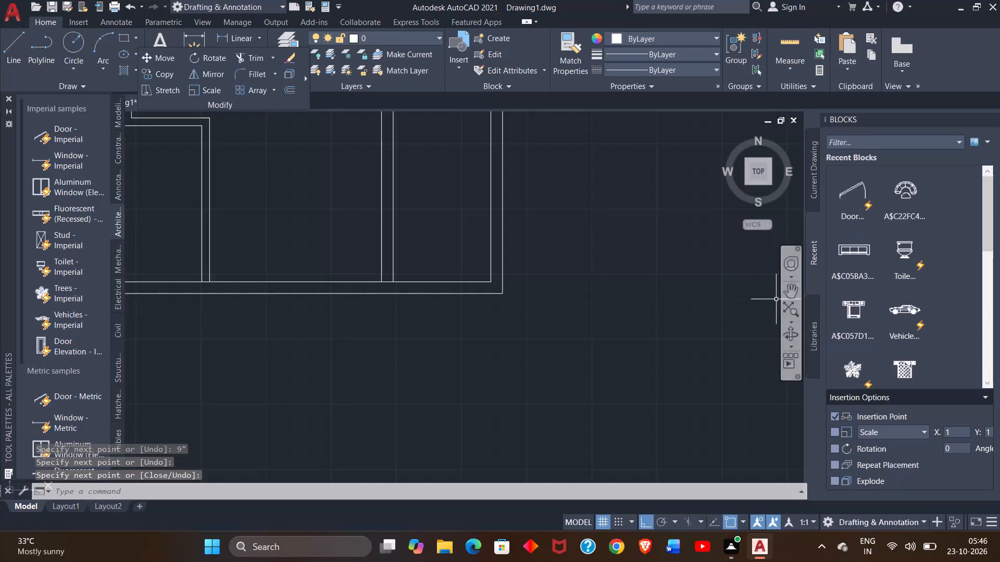
Trim the overlapping inner lines where the short horizontal wall meets the new vertical wall, leaving a clean 9" wall corner.
click(792, 298)
drag(621, 253, 621, 362)
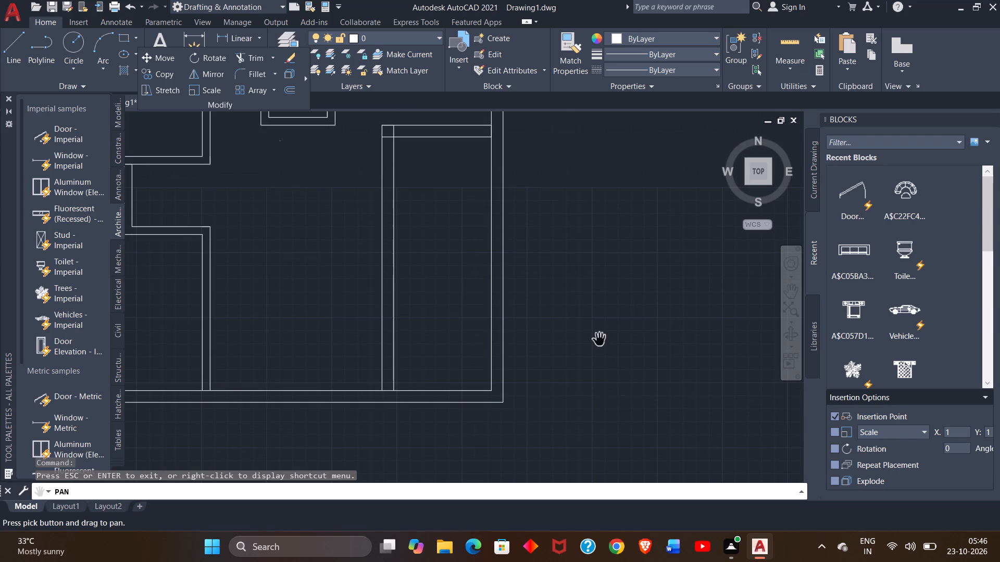
click(254, 57)
ctrl+scroll(397, 125, up, 3)
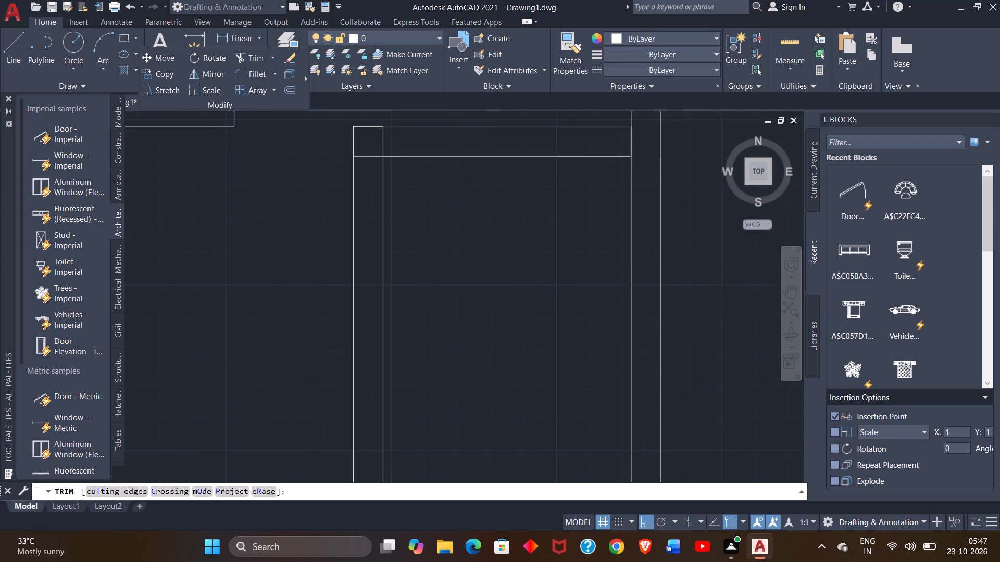
ctrl+scroll(397, 125, up, 2)
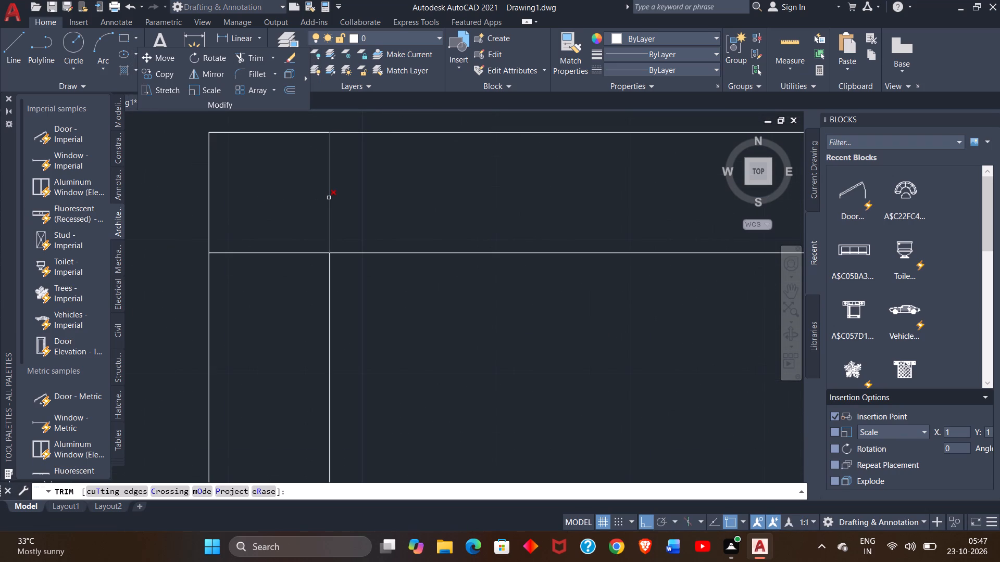
click(329, 197)
drag(284, 229, 282, 286)
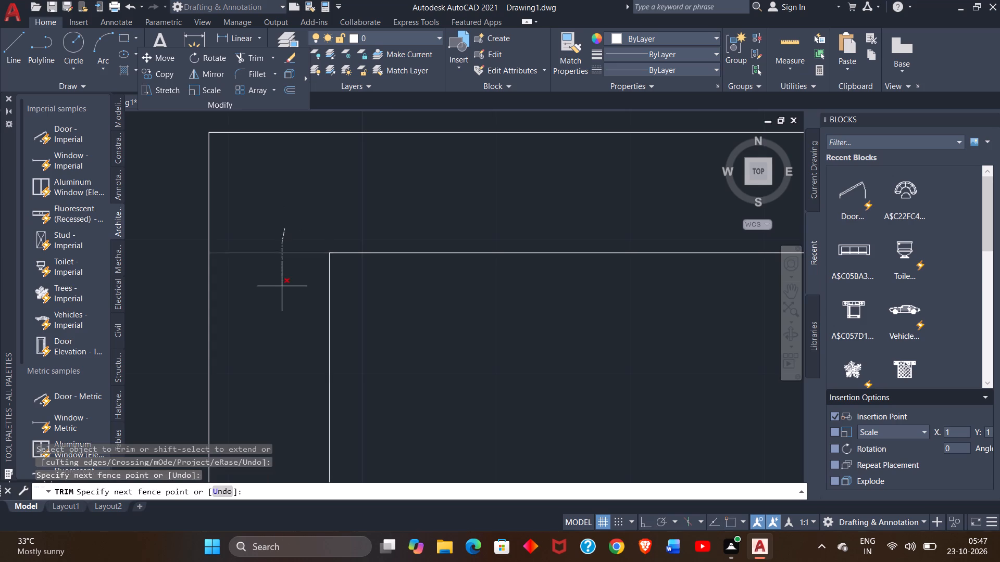
drag(282, 286, 282, 287)
right_click(282, 287)
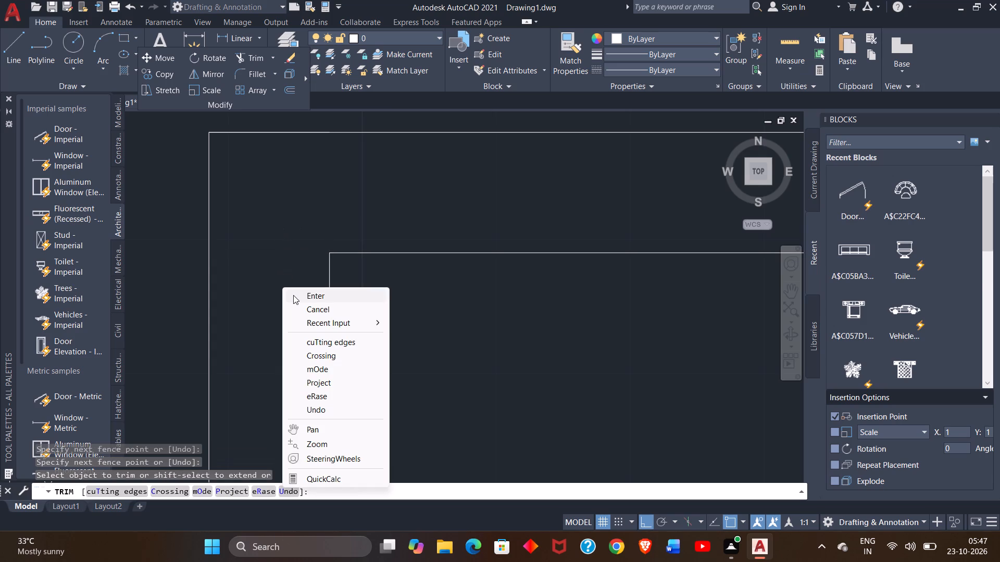
click(293, 295)
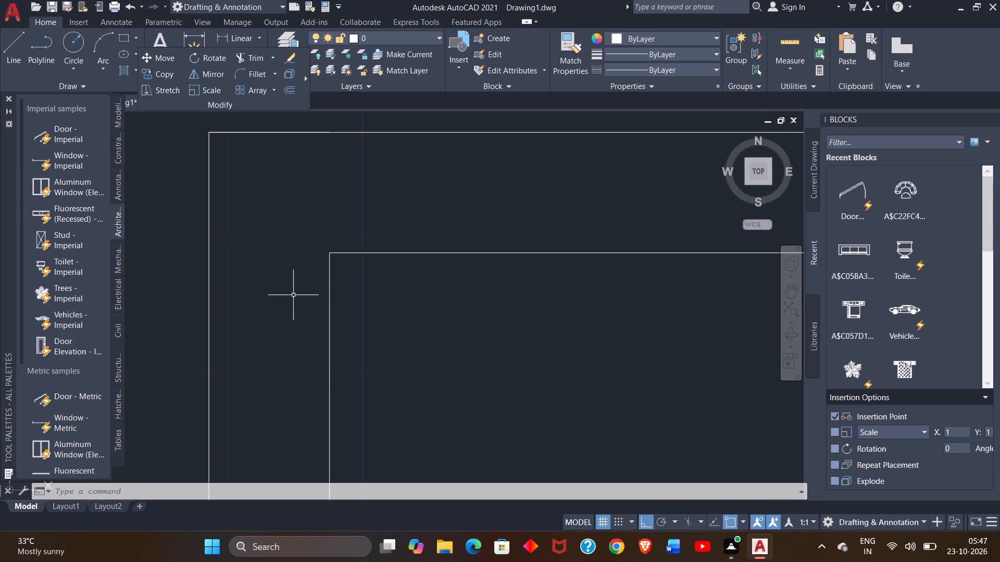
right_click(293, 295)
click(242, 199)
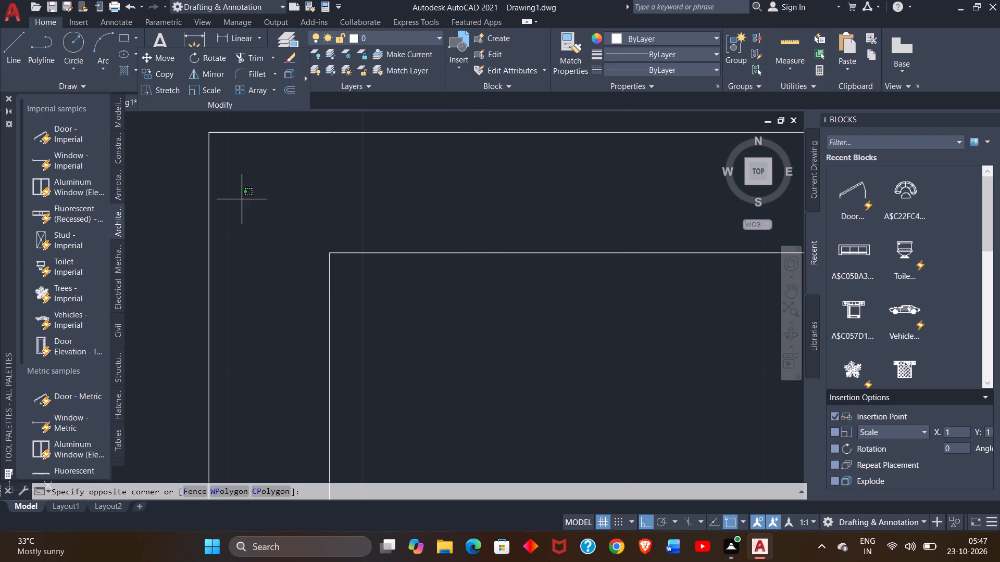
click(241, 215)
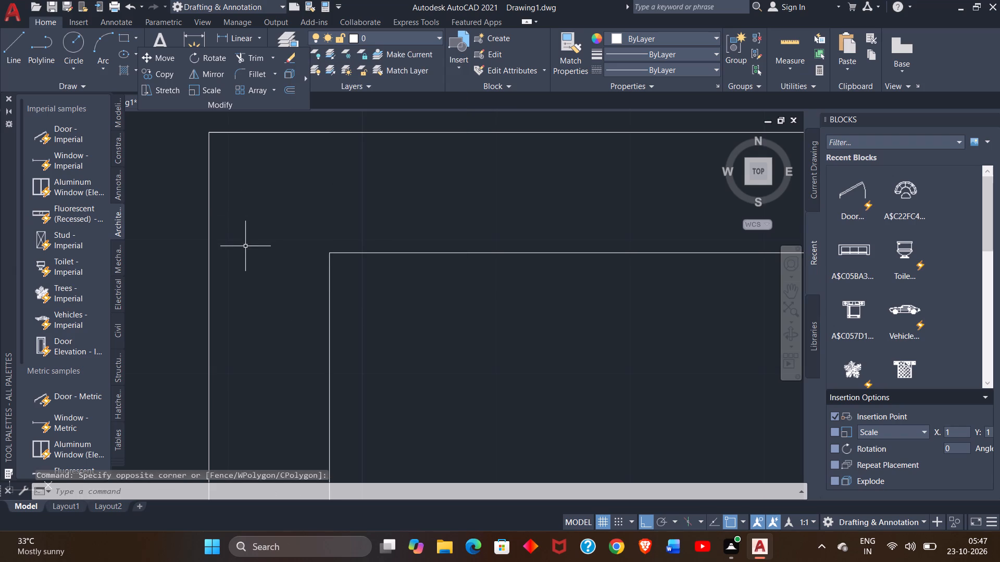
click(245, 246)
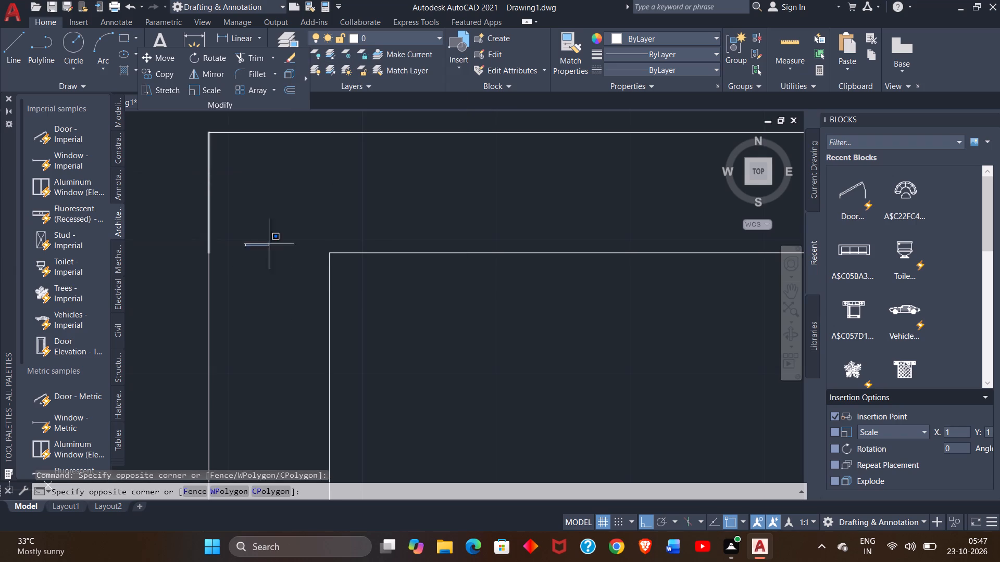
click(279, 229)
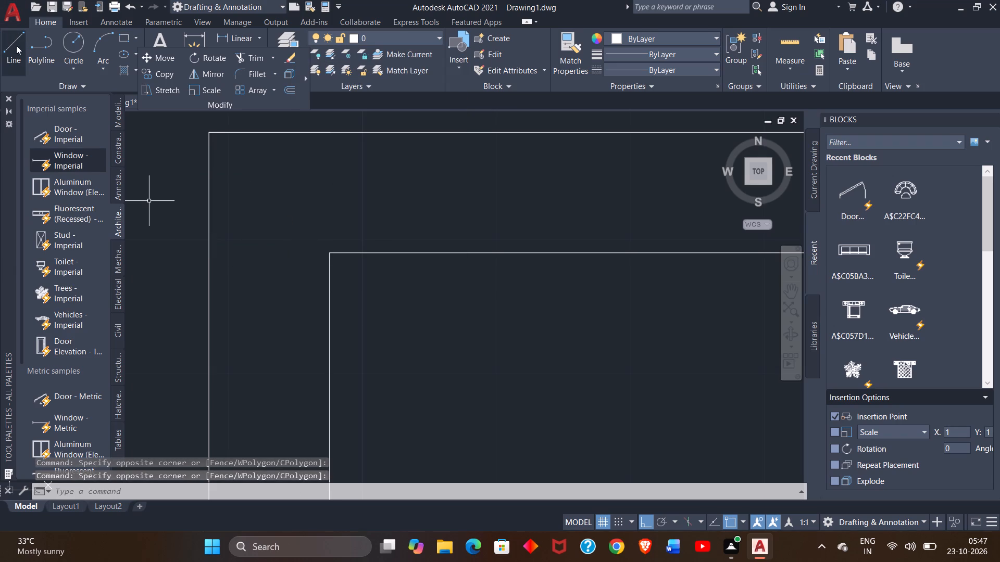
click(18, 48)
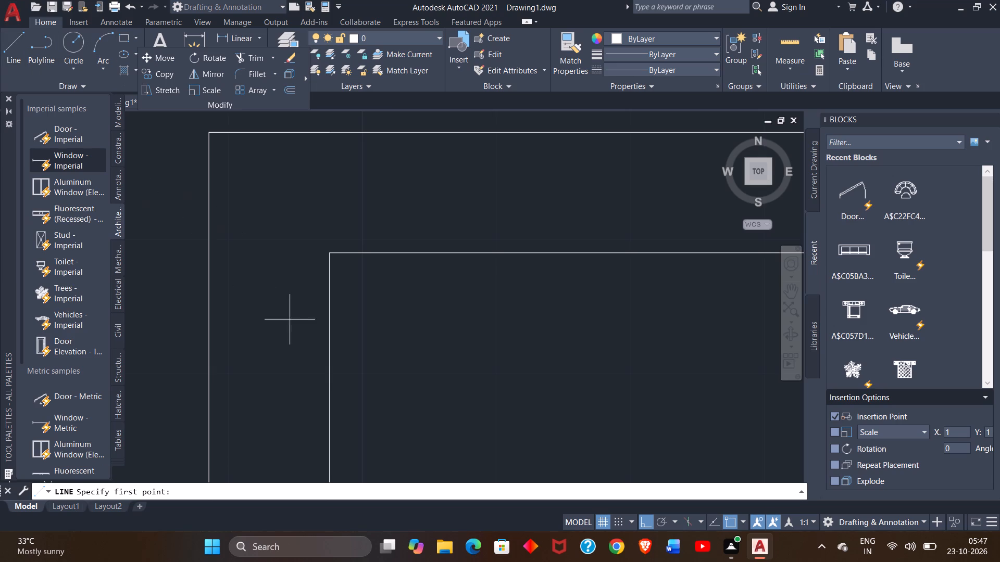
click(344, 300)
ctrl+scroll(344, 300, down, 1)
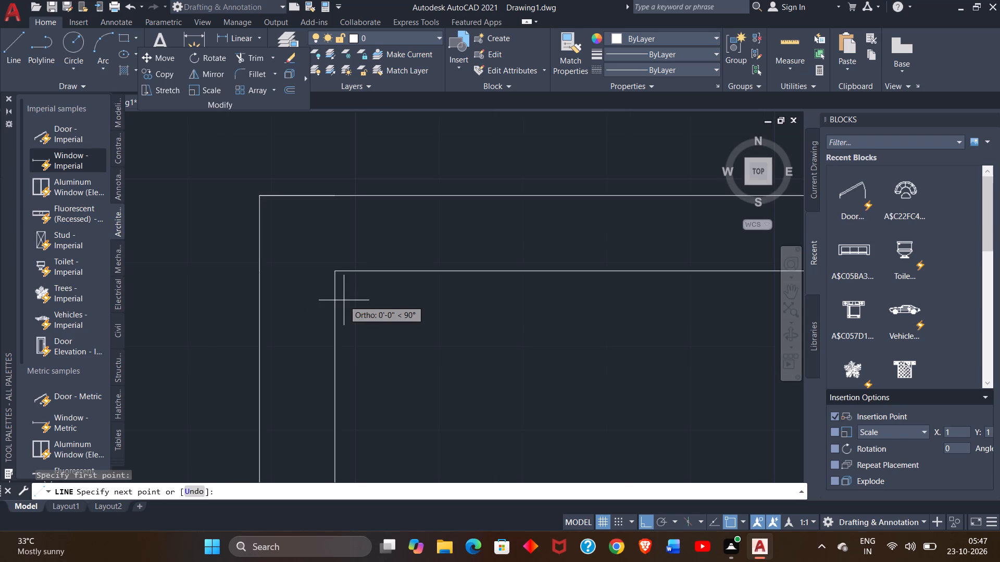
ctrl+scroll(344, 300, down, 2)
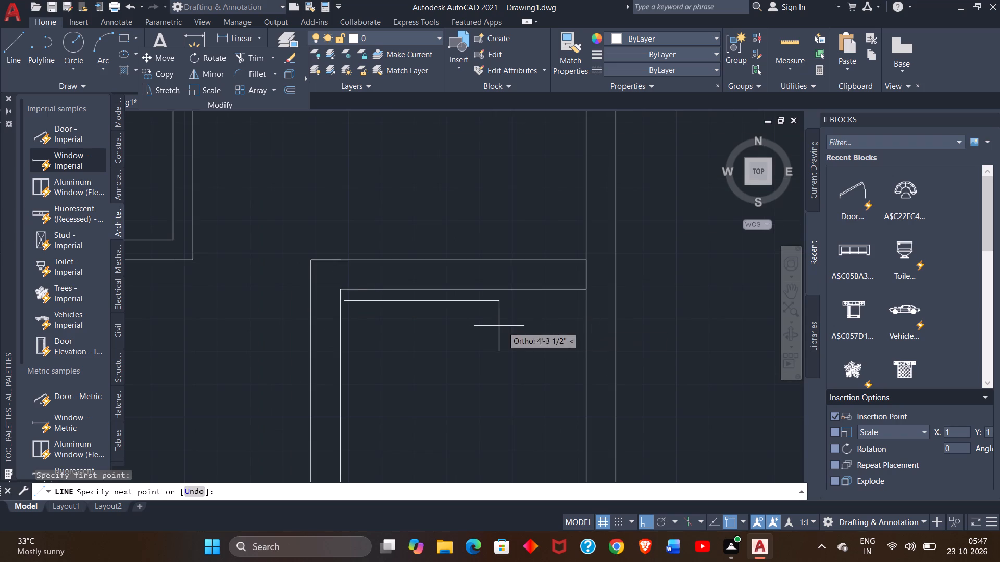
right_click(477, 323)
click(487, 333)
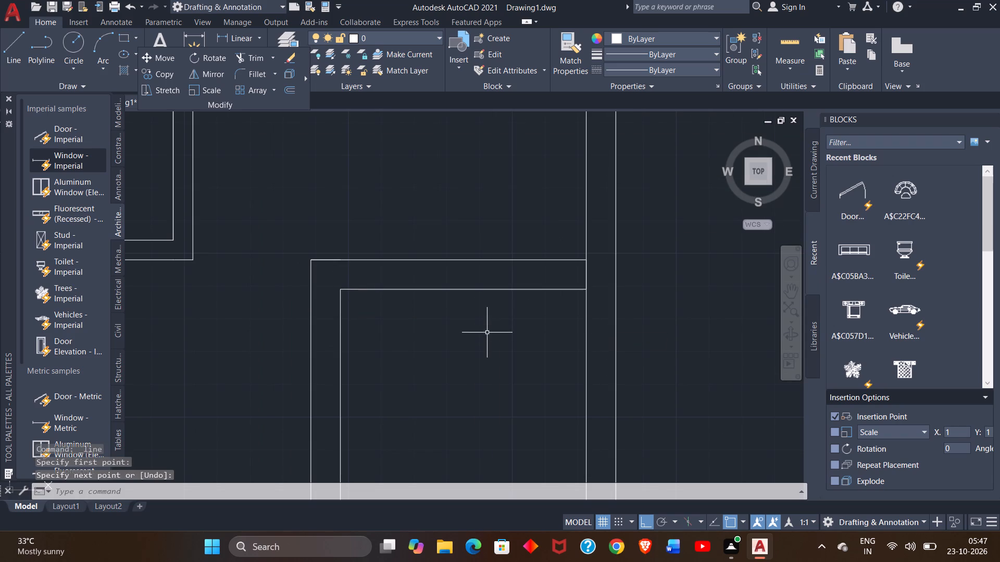
Draw a line 3' down the right outer wall's inner face from the short wall's lower edge, continuing across to the new vertical wall.
click(14, 39)
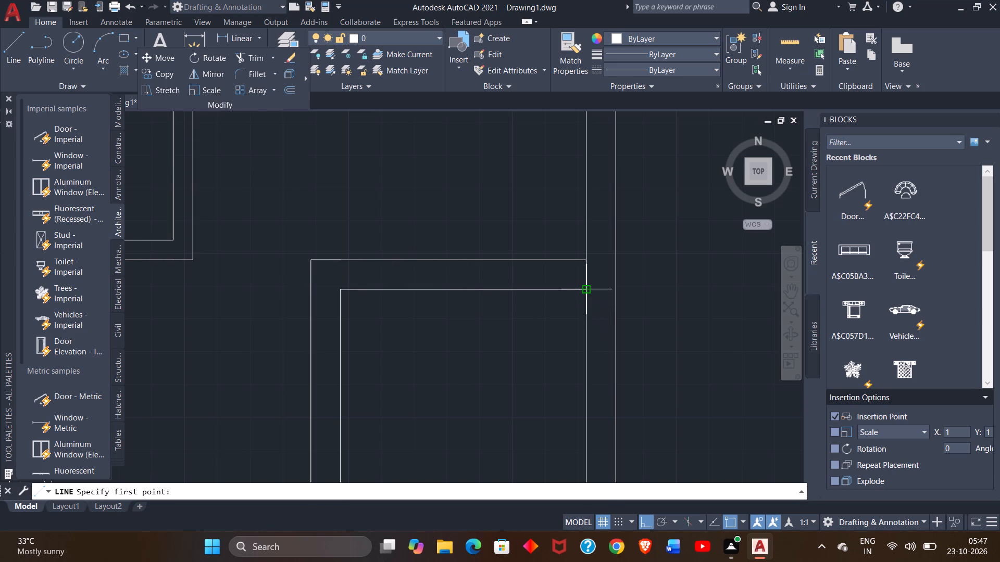
drag(584, 288, 592, 350)
text(3')
key(Return)
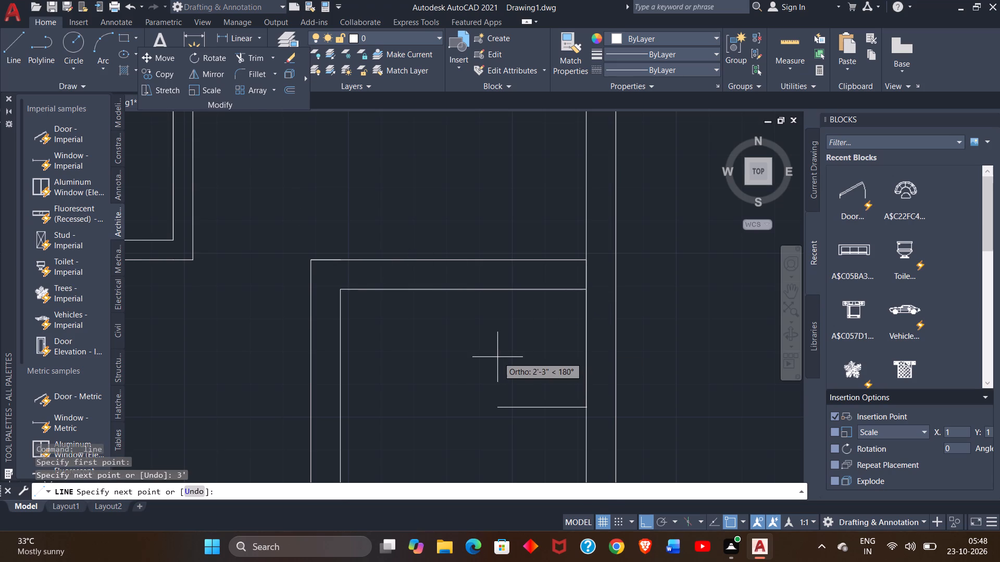
click(339, 408)
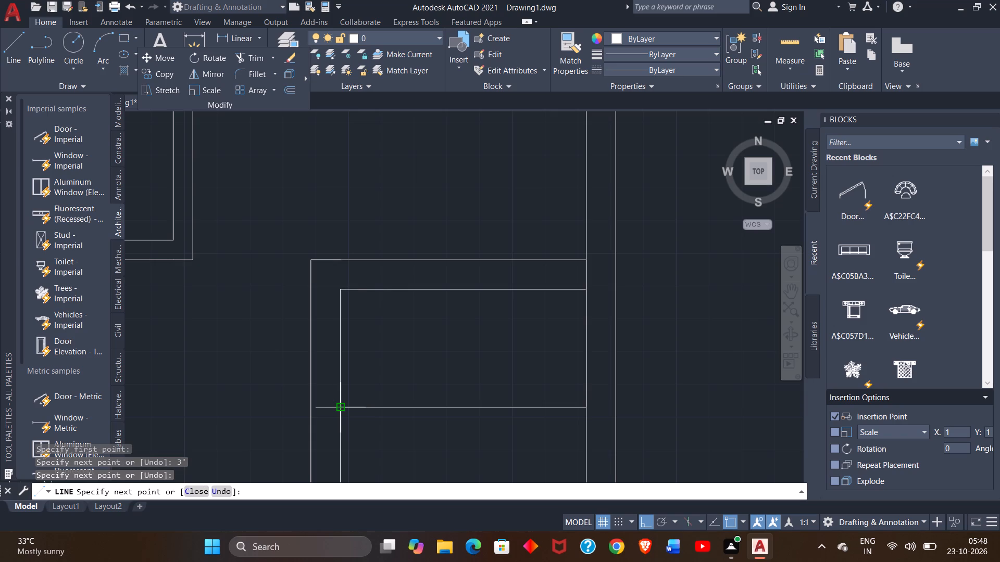
right_click(339, 408)
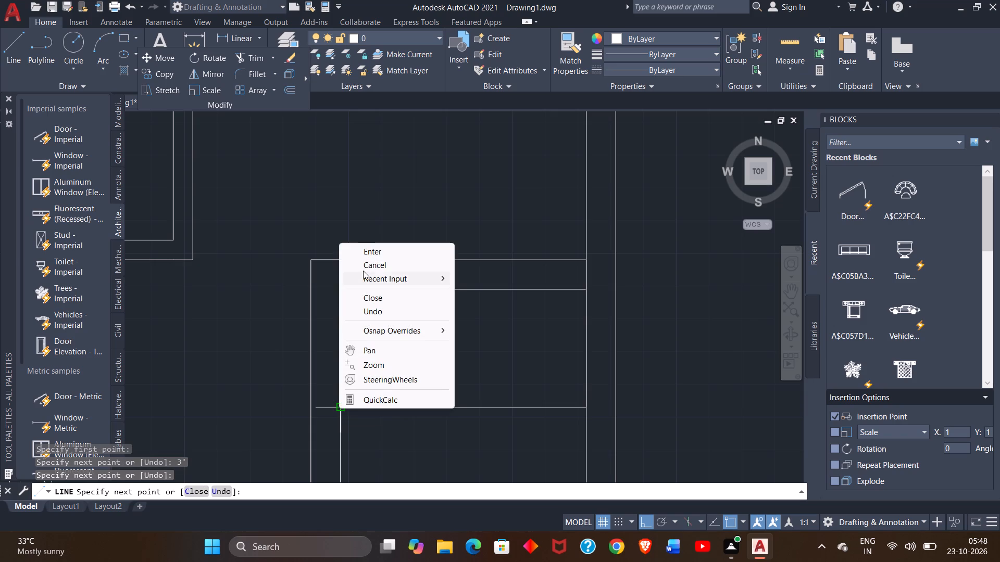
click(367, 254)
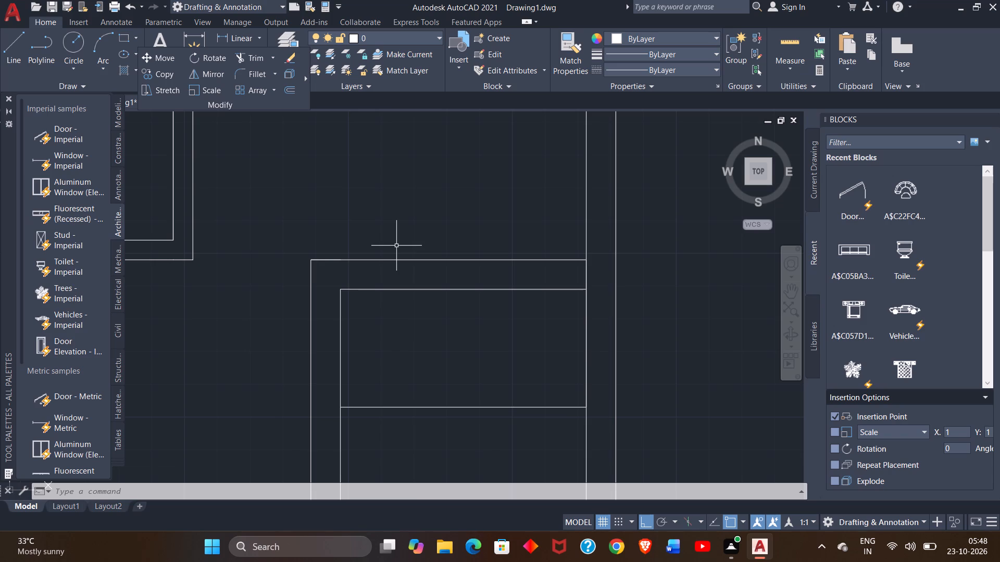
Draw a line 3' along the short wall's lower edge from the right outer wall's inner face, continuing vertically down to the horizontal line below.
ctrl+scroll(461, 237, down, 4)
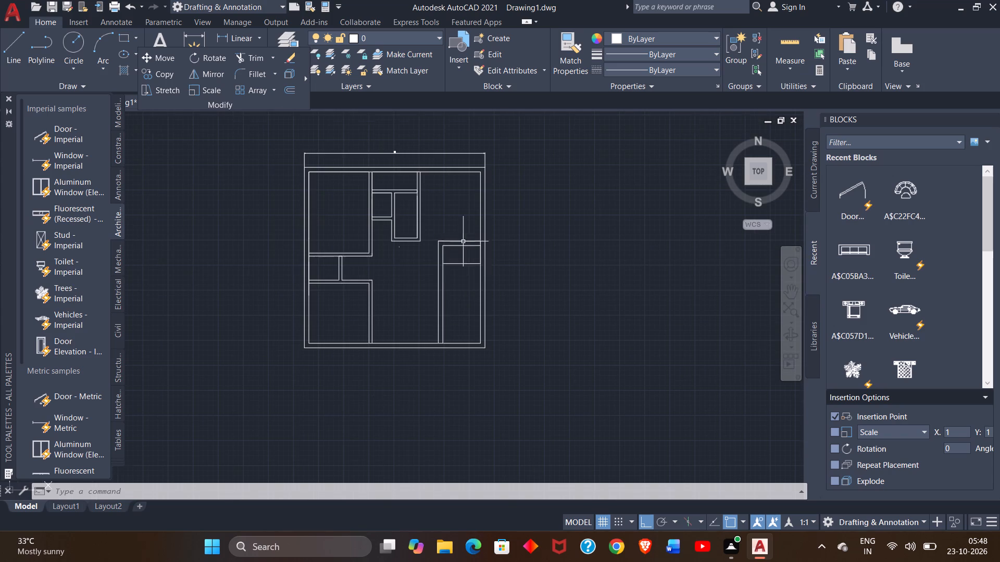
click(450, 282)
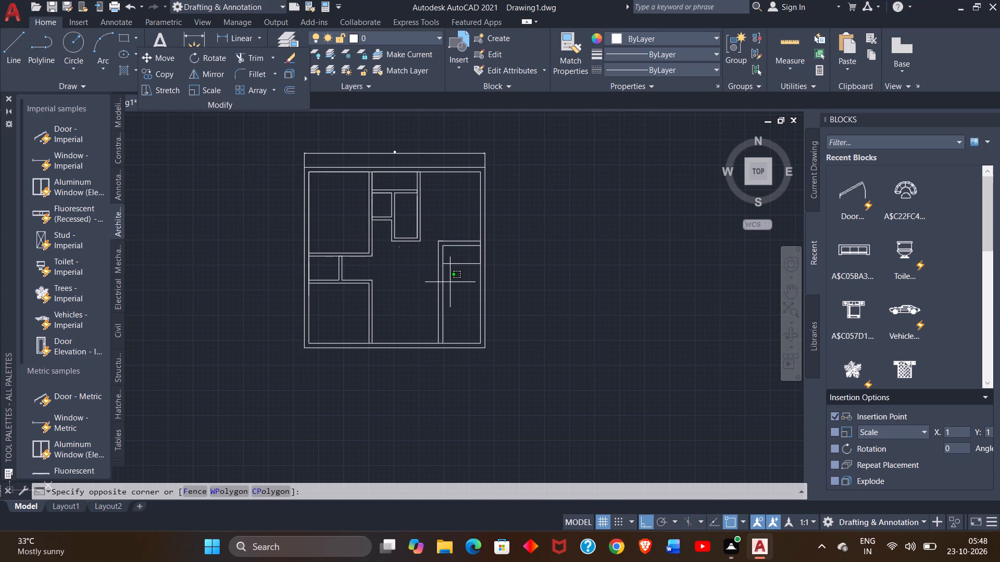
ctrl+scroll(450, 282, up, 3)
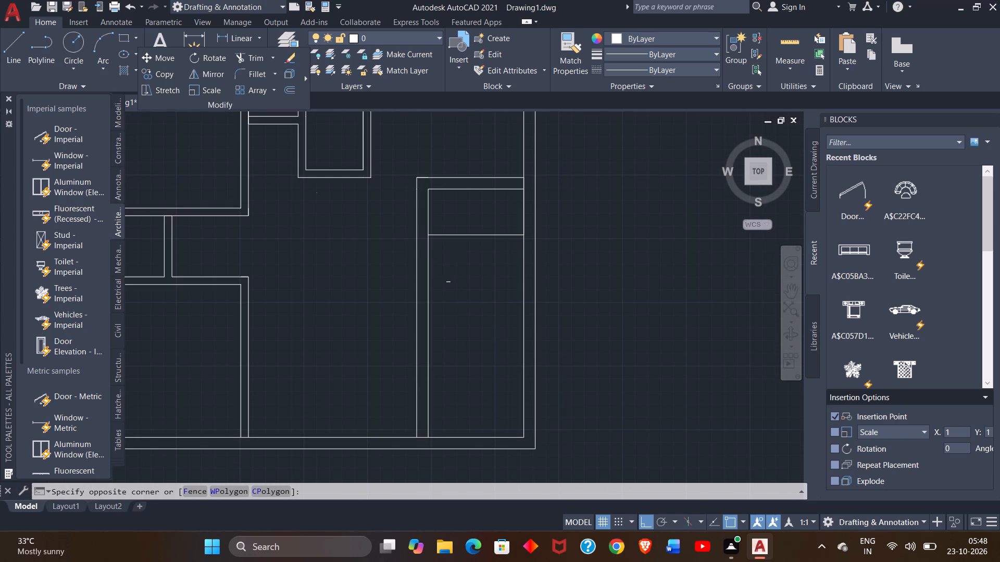
click(454, 256)
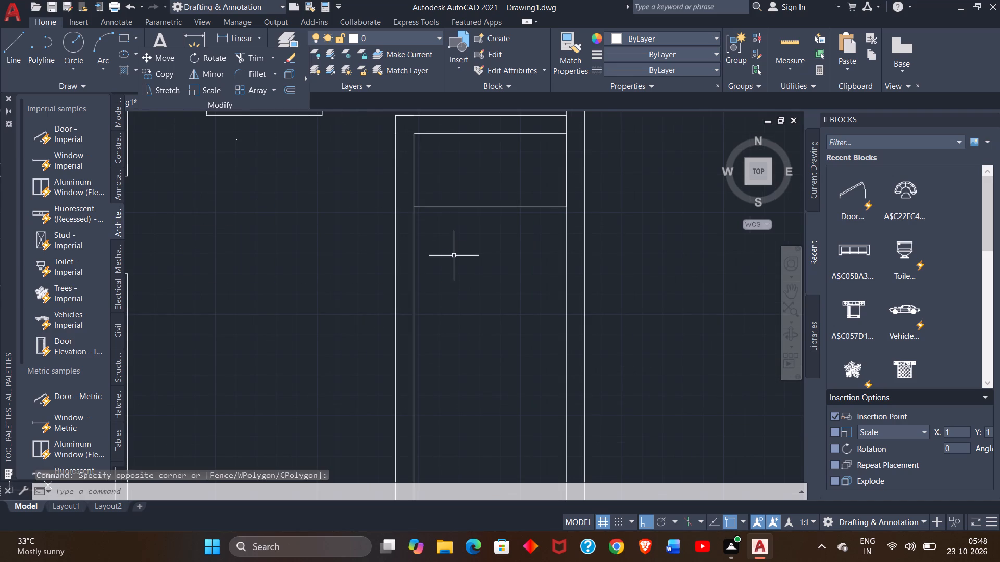
click(6, 48)
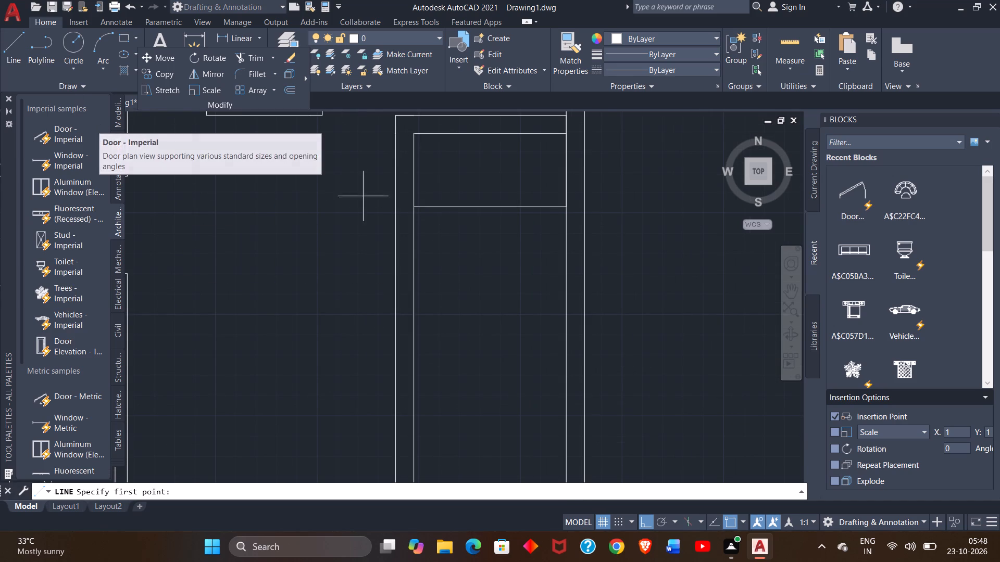
click(564, 136)
text(3')
key(Return)
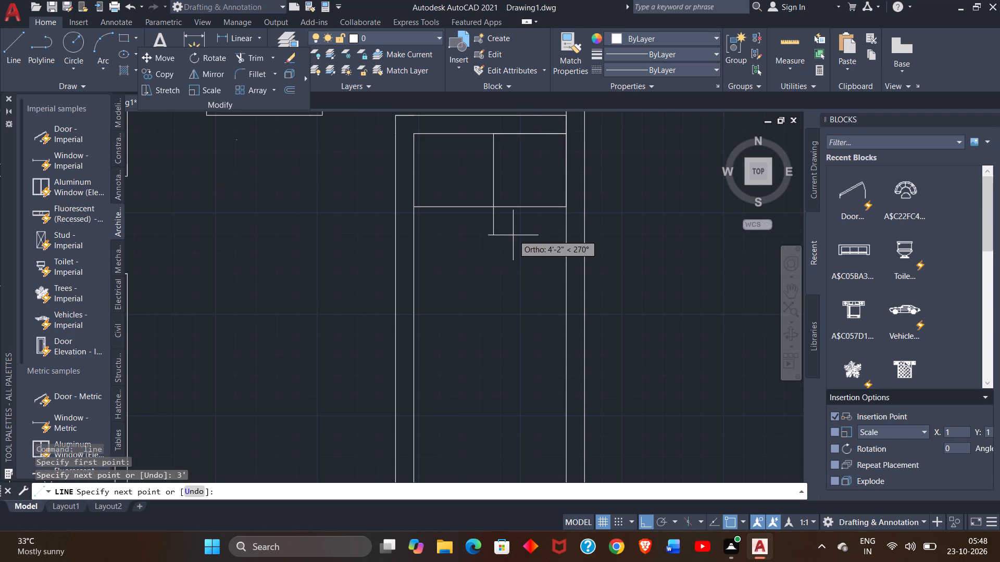
click(496, 209)
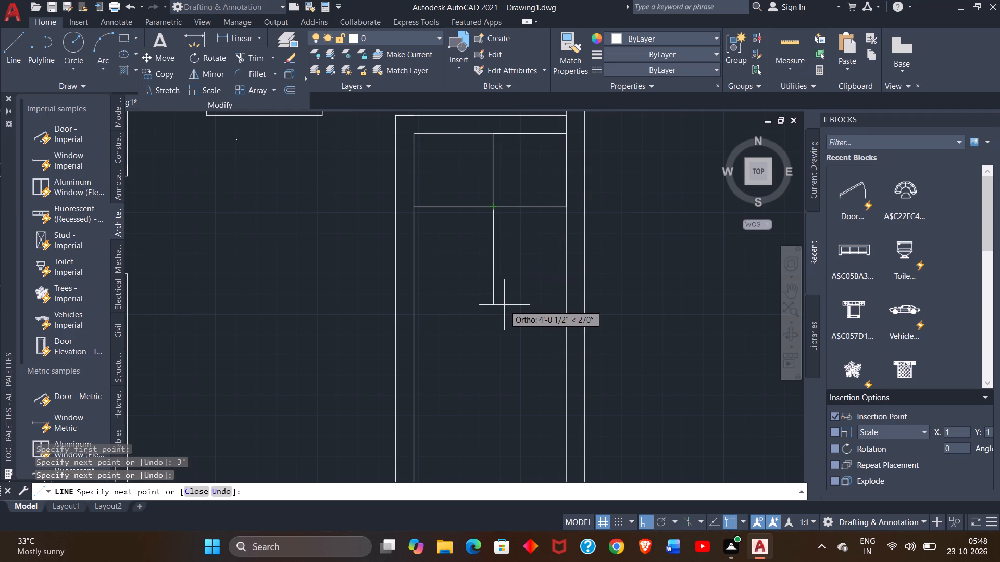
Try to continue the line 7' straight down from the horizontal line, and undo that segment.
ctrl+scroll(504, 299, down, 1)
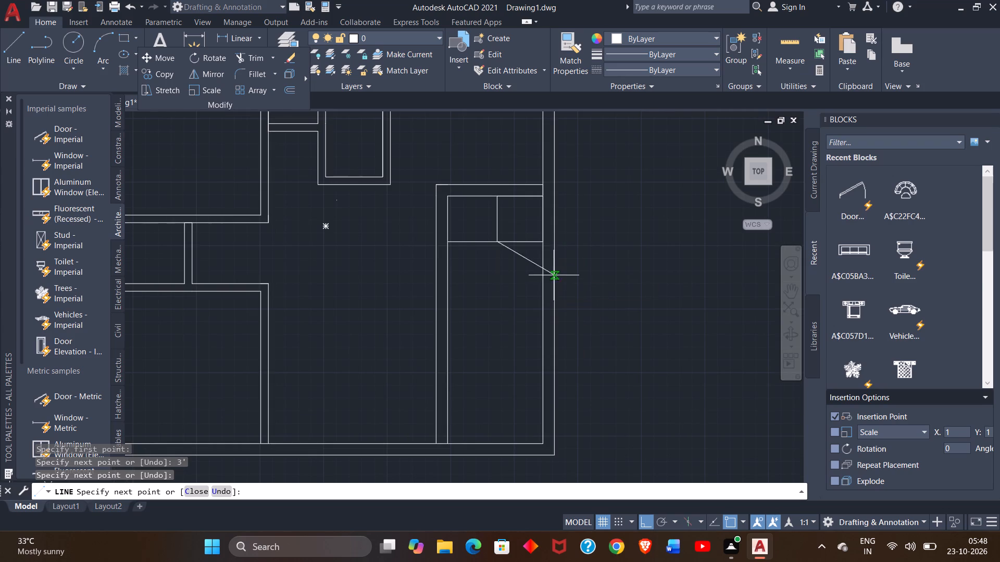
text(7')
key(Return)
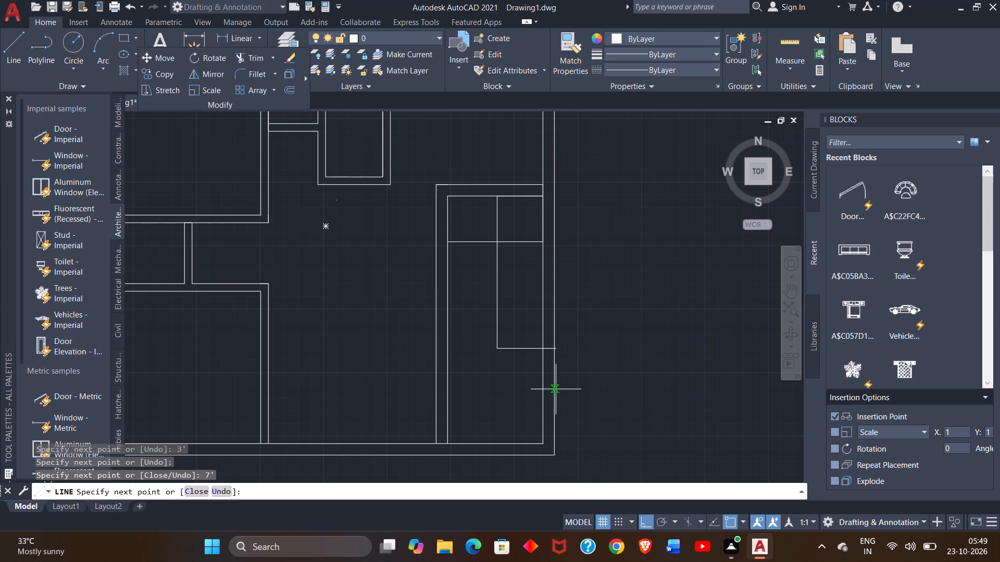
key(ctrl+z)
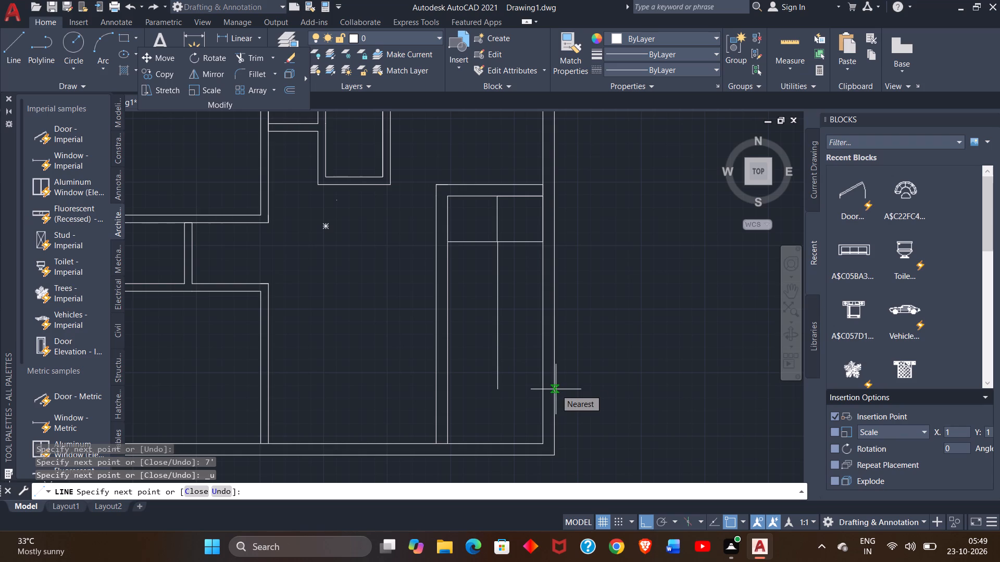
Continue the line 5' down from the horizontal line and across to the right outer wall's inner face, and finish it.
text(5')
key(Return)
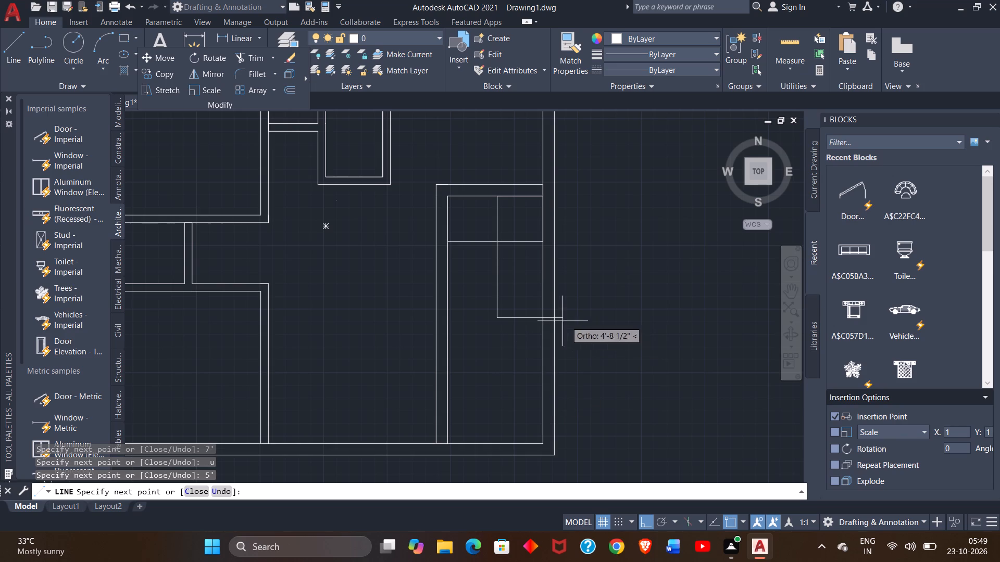
ctrl+scroll(546, 320, up, 3)
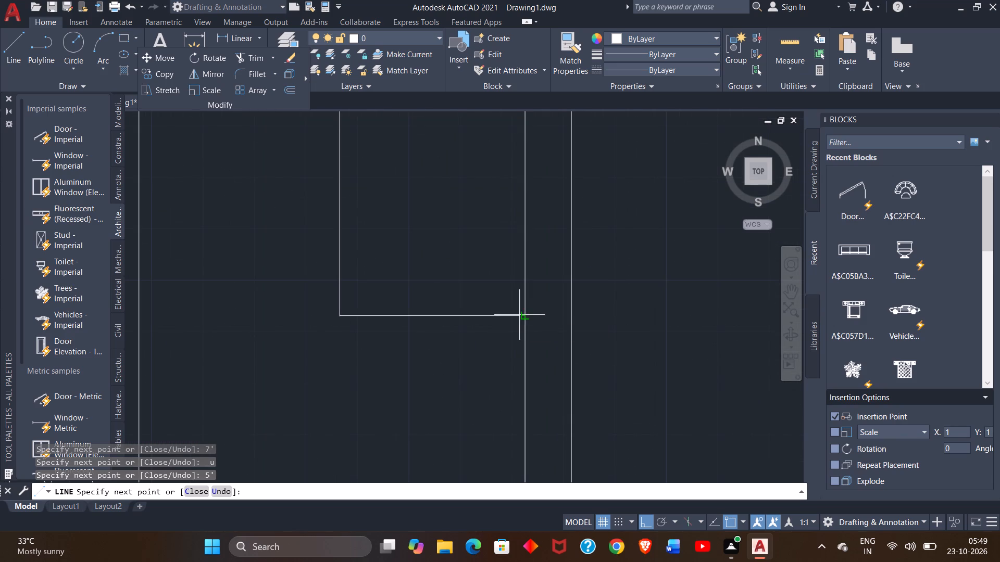
click(528, 316)
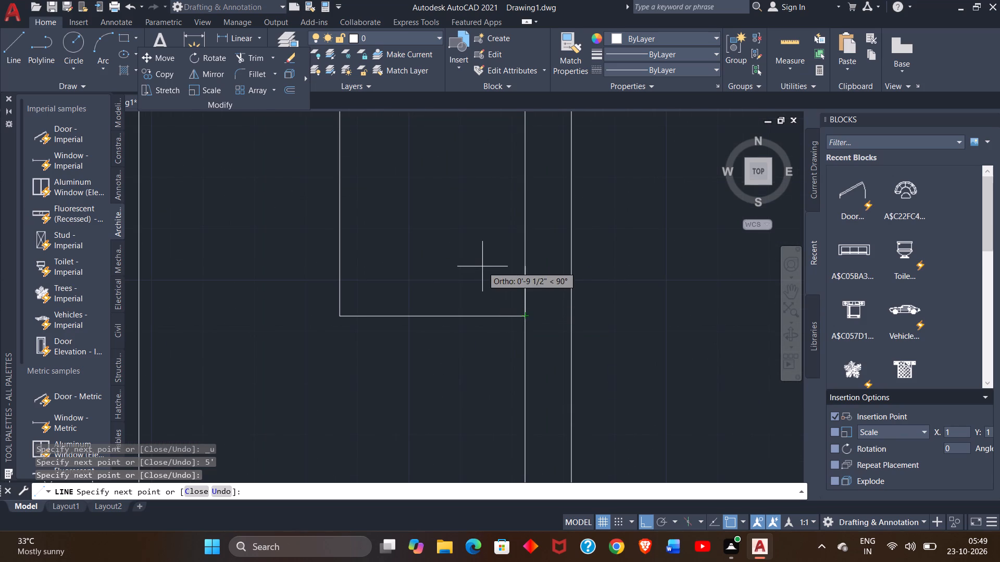
right_click(482, 266)
click(498, 280)
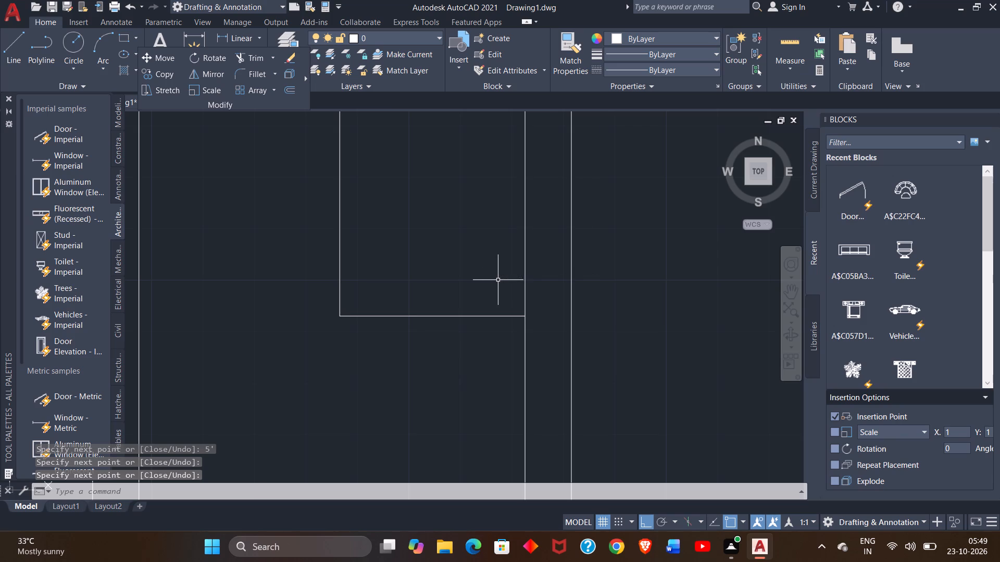
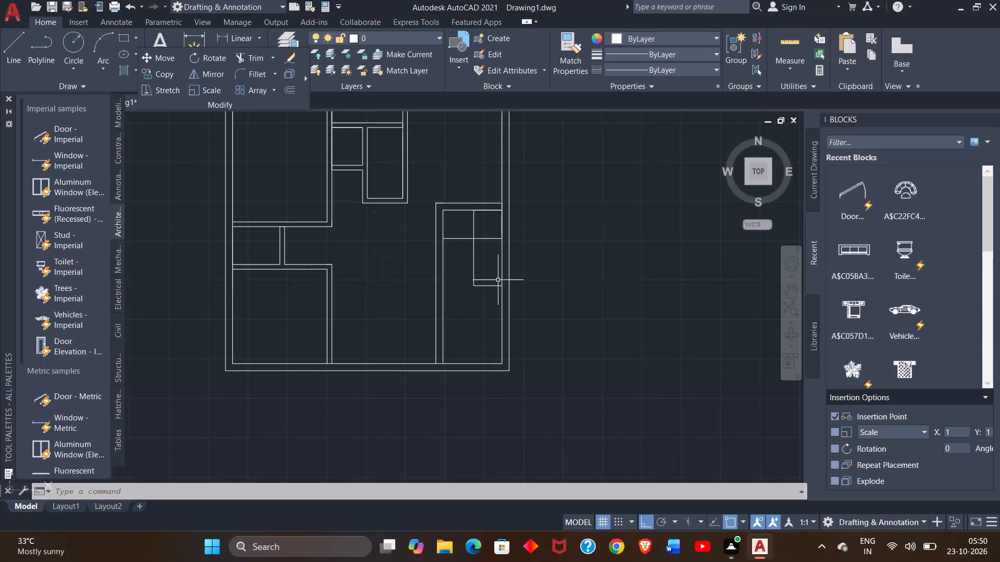
Draw a continuous zigzag line forming two vertical lines across the 3' strip below the short wall, spaced 8" leftward from the vertical divider.
click(7, 59)
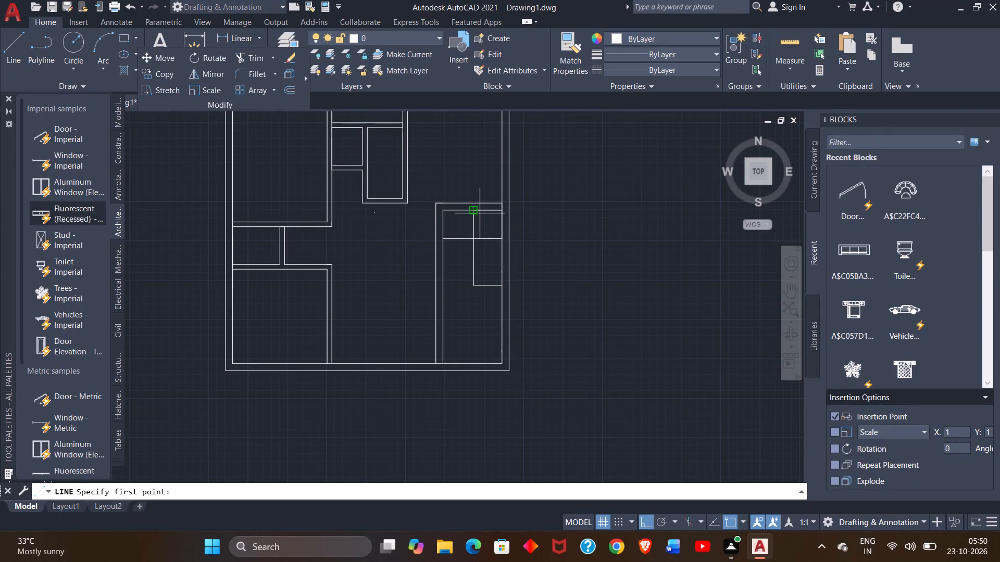
ctrl+scroll(480, 213, up, 3)
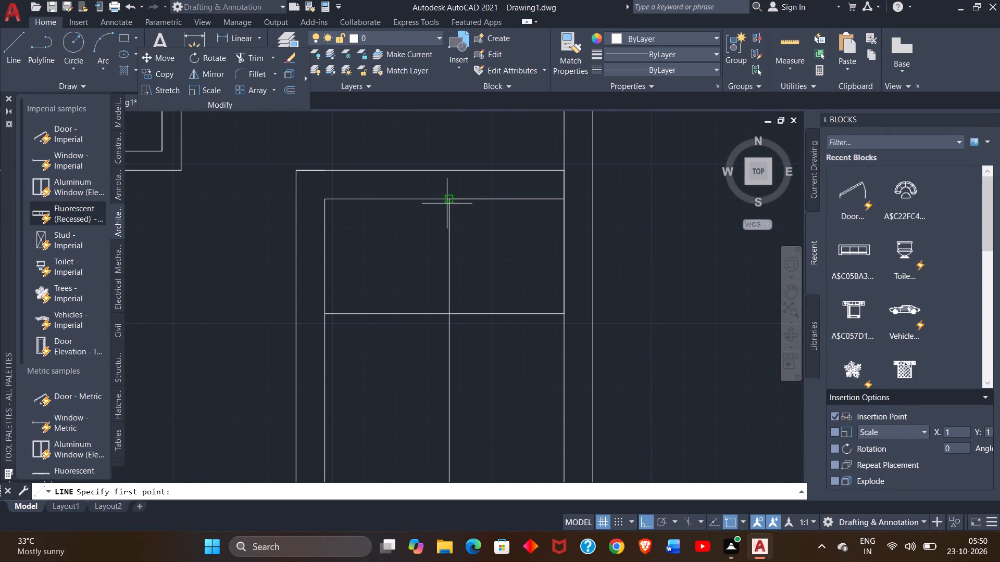
drag(453, 197, 433, 200)
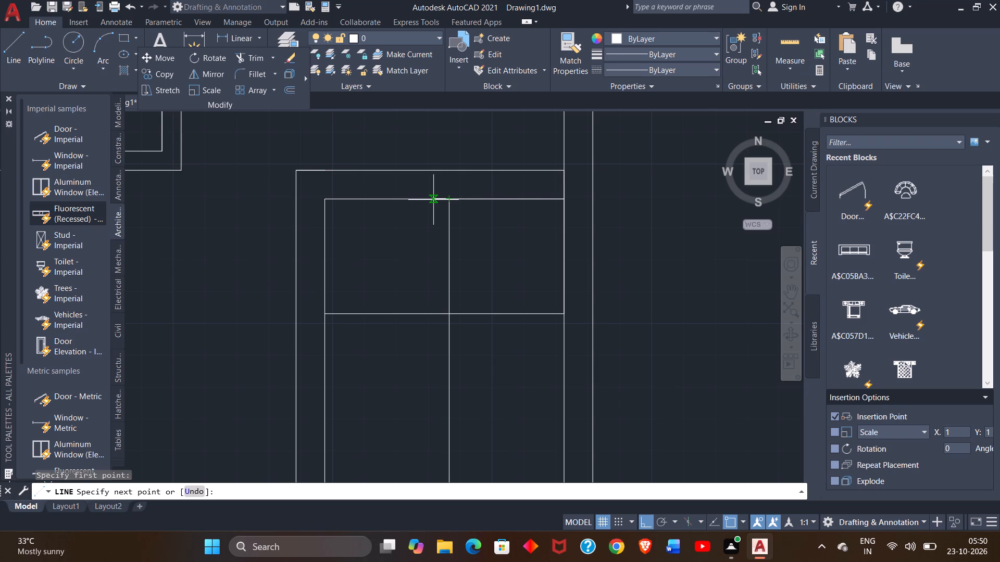
key(8)
key(shift+quotedbl)
key(Return)
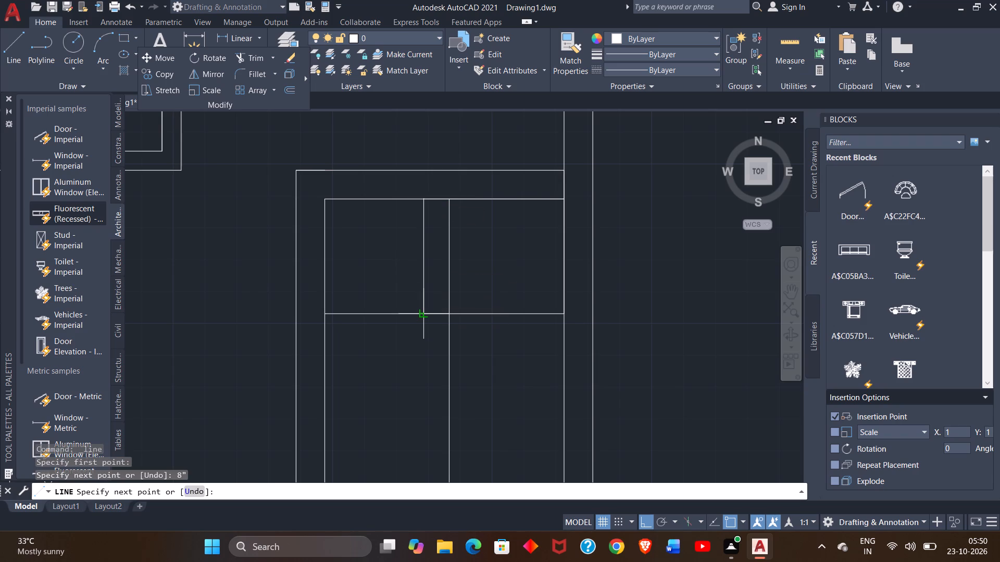
click(423, 313)
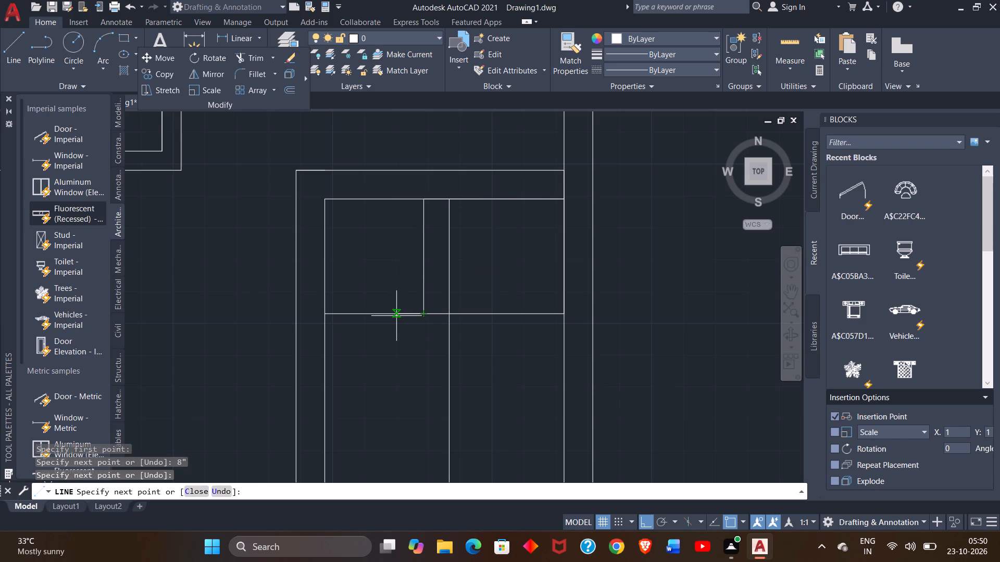
key(8)
key(shift+quotedbl)
key(Return)
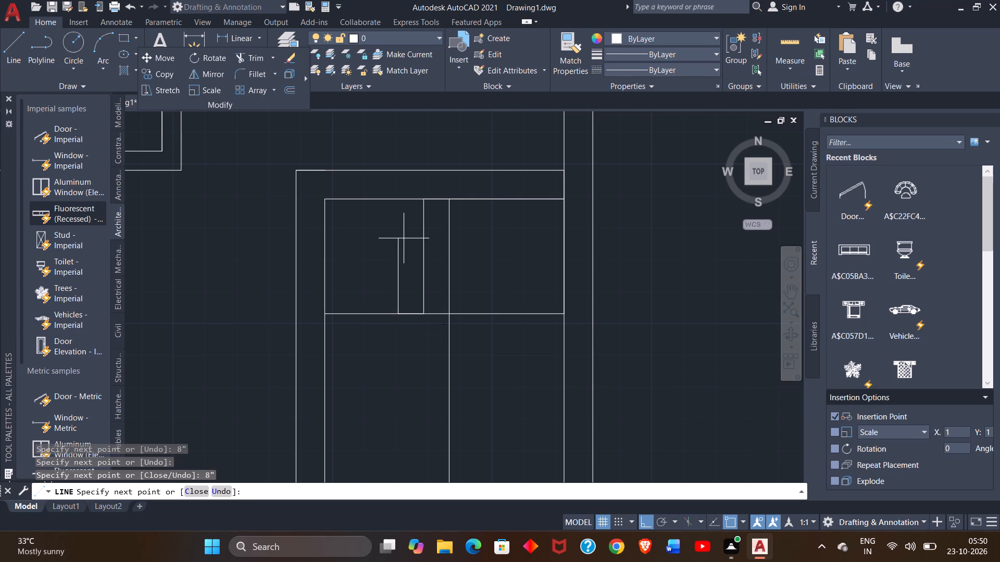
click(400, 200)
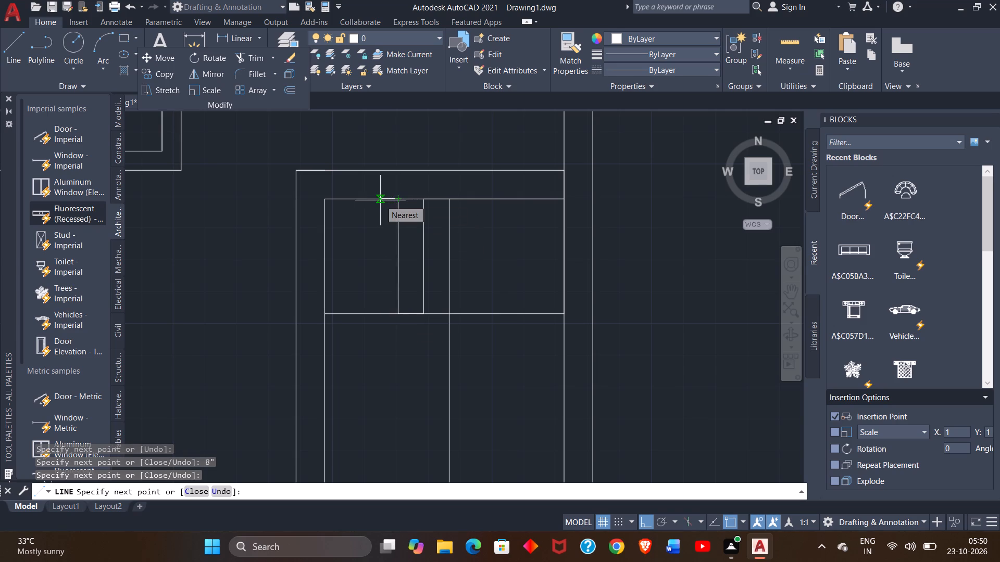
Continue the zigzag with two more vertical lines across the strip at 8" spacing leftward, and finish the line.
key(8)
key(shift+quotedbl)
key(Return)
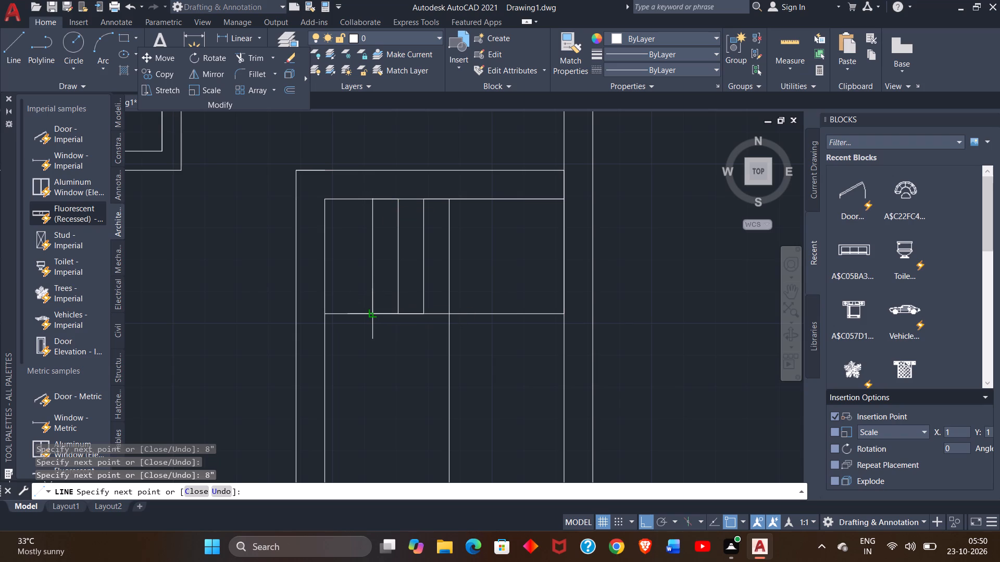
click(371, 317)
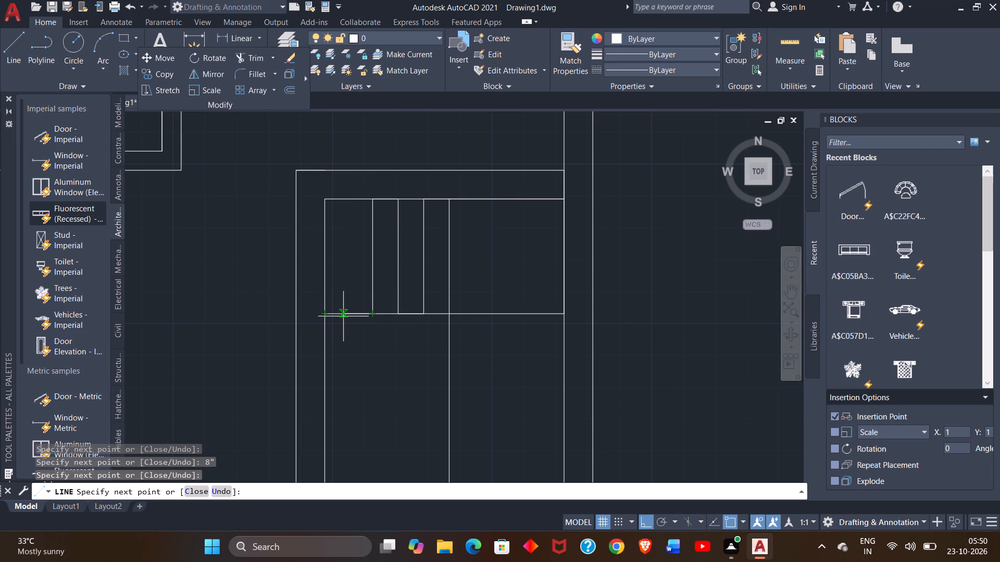
key(8)
key(shift+quotedbl)
key(Return)
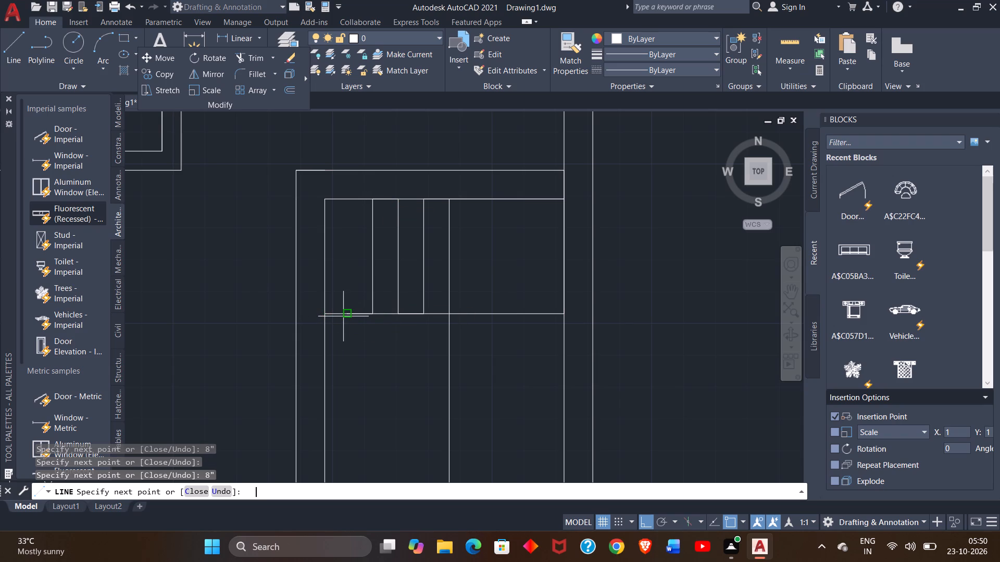
click(346, 200)
right_click(346, 200)
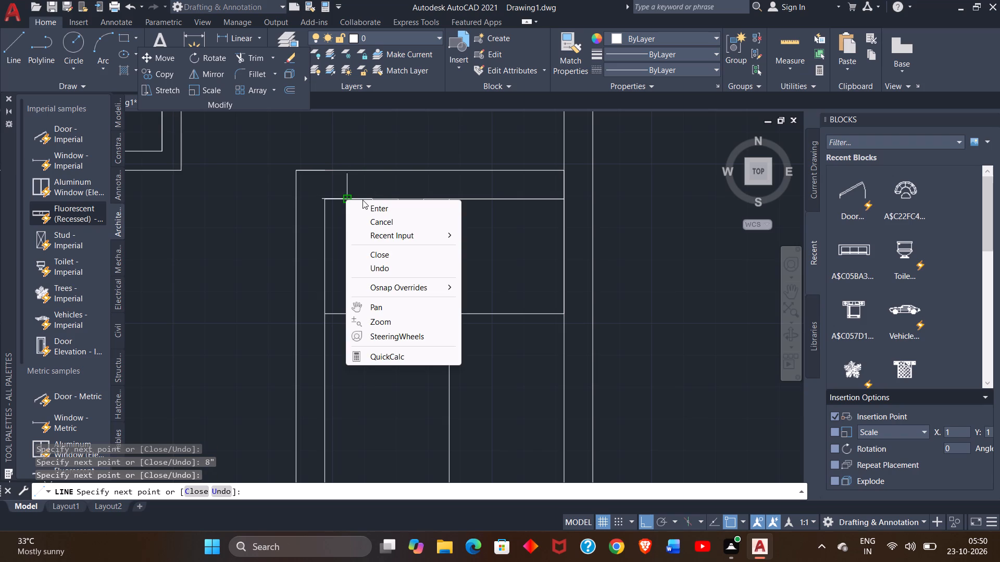
click(371, 208)
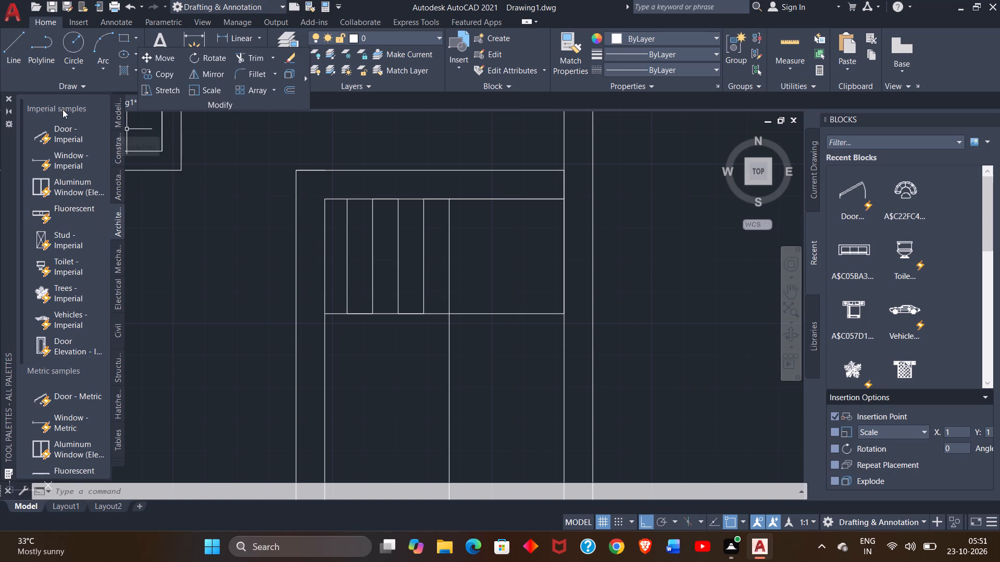
From the divider's intersection with the strip's lower line, draw a zigzag line forming two horizontal lines 8" apart down the 3' wide vertical strip.
click(15, 64)
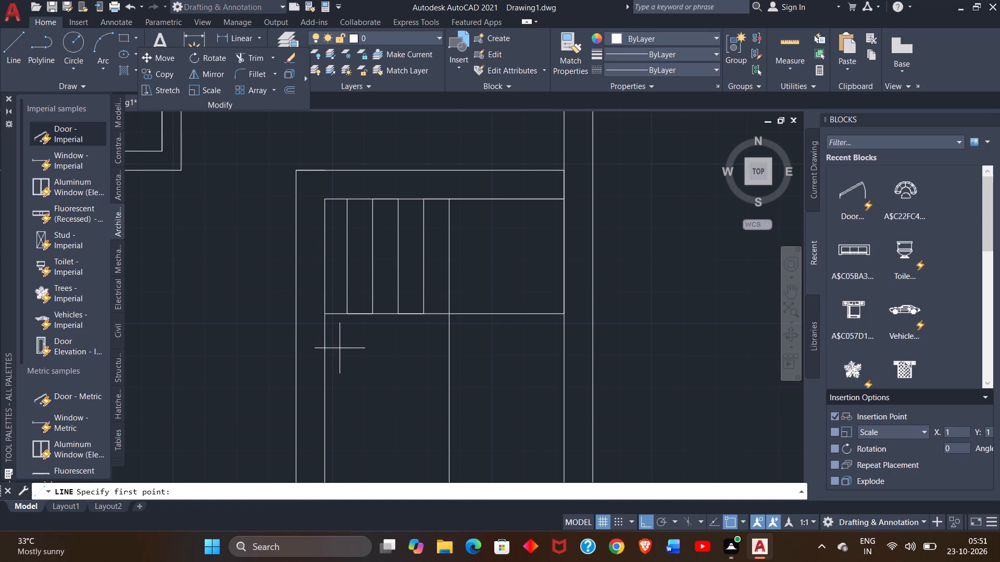
click(448, 314)
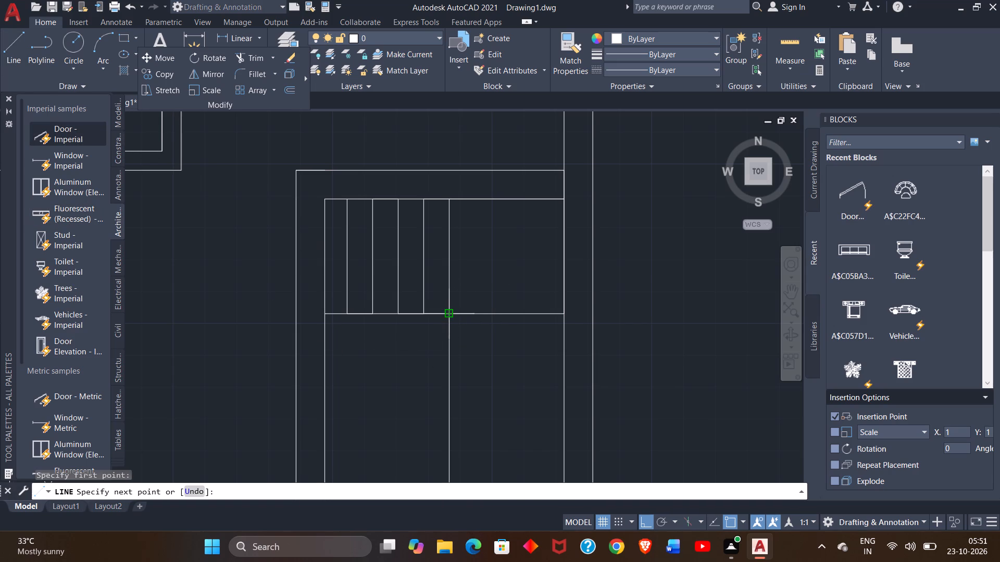
key(8)
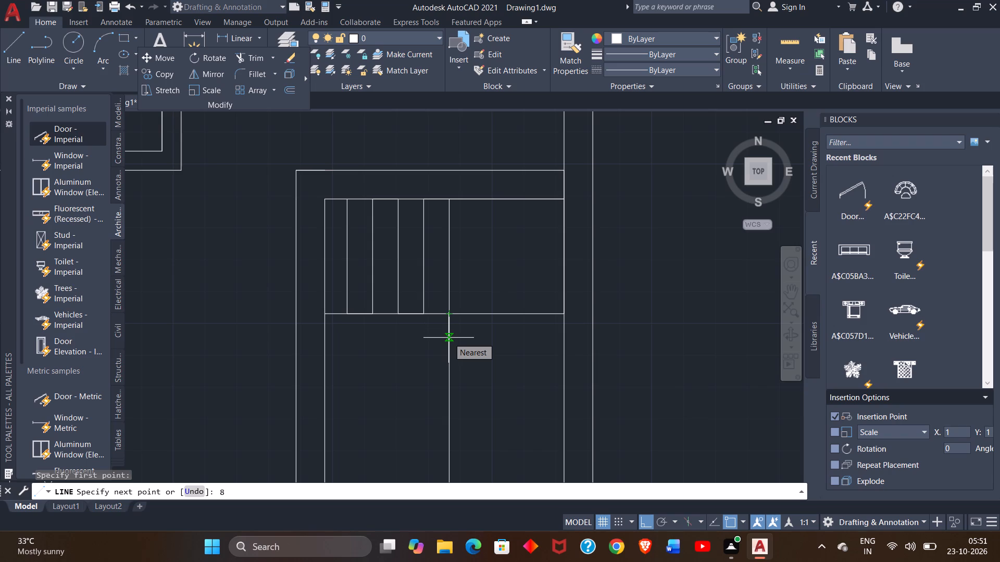
key(shift+quotedbl)
key(Return)
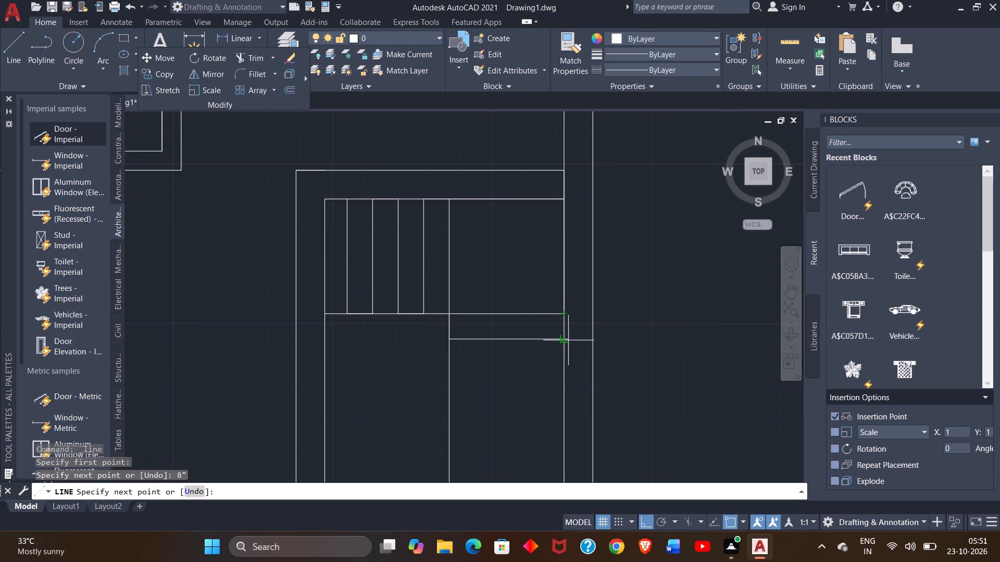
click(564, 340)
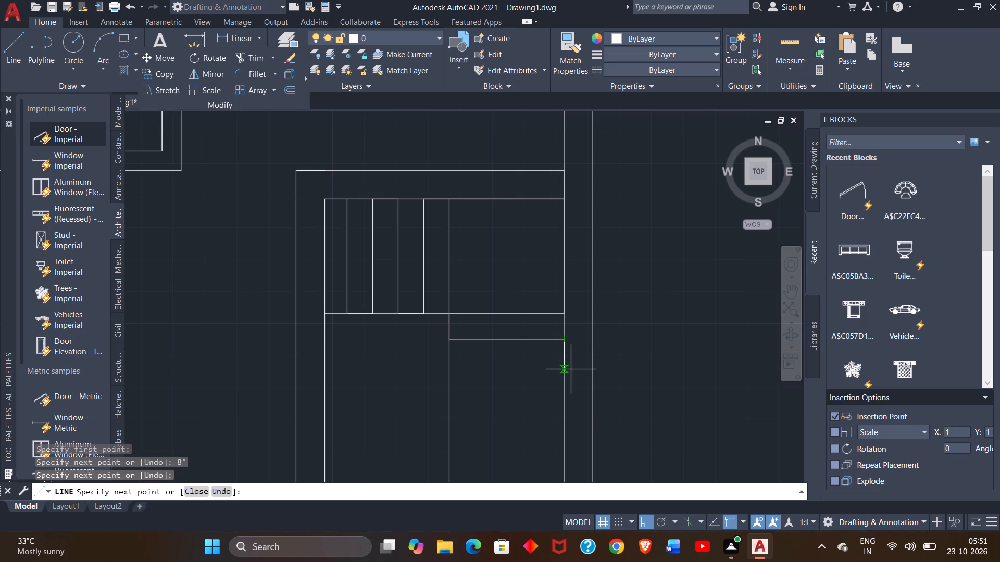
key(8)
key(shift+quotedbl)
key(Return)
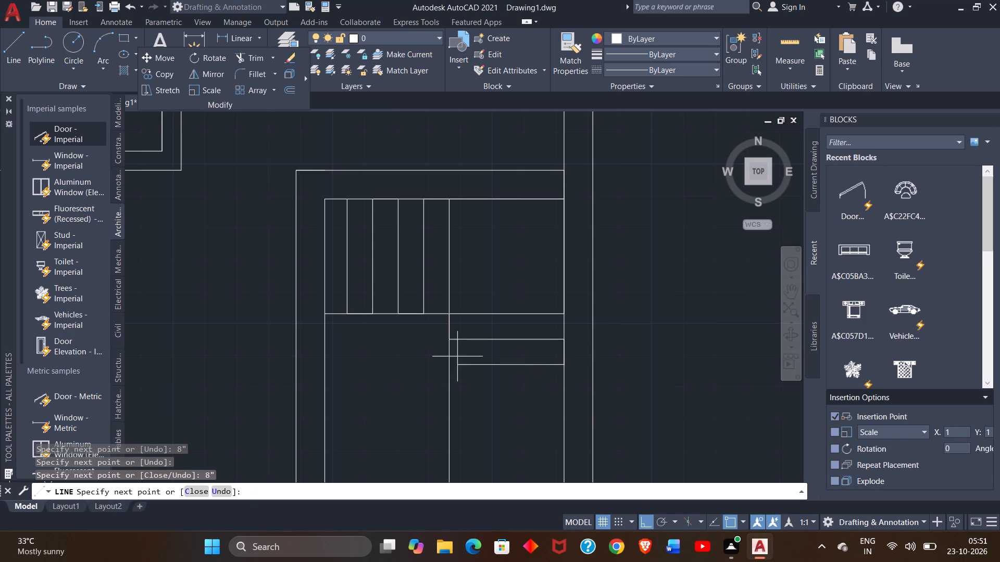
click(450, 366)
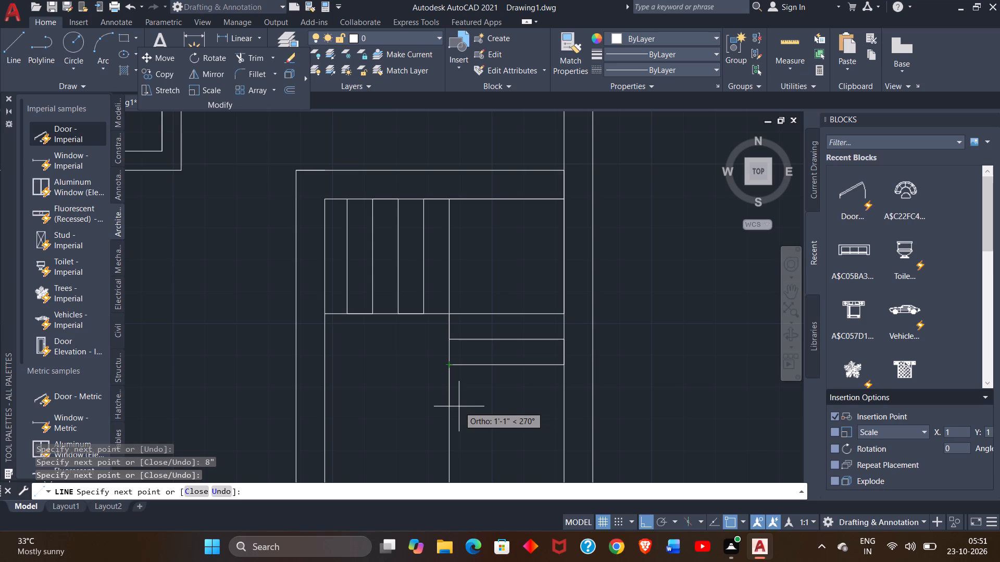
Continue the zigzag down the vertical strip with a third and fourth horizontal line at 8" spacing.
key(8)
key(shift+quotedbl)
key(Return)
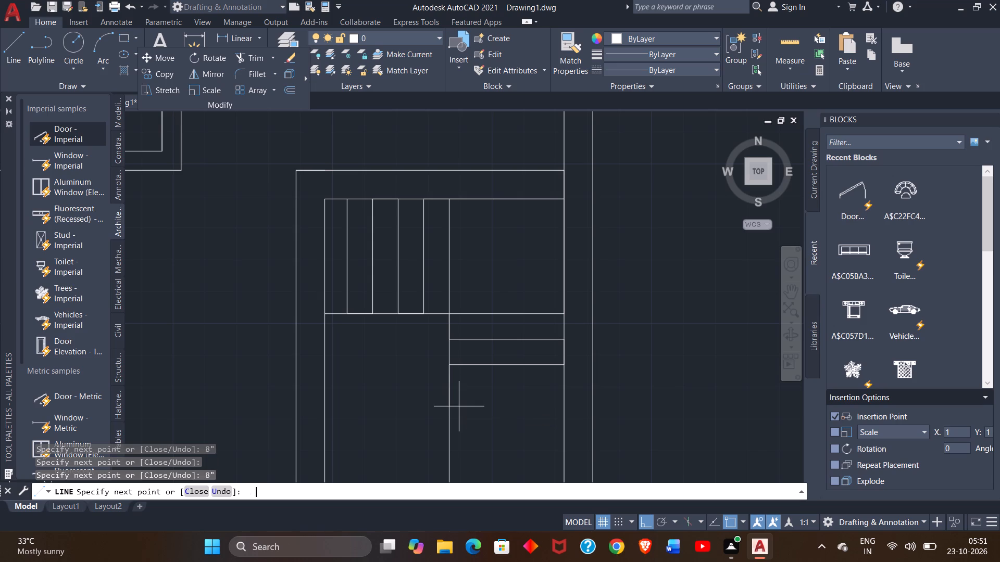
click(565, 388)
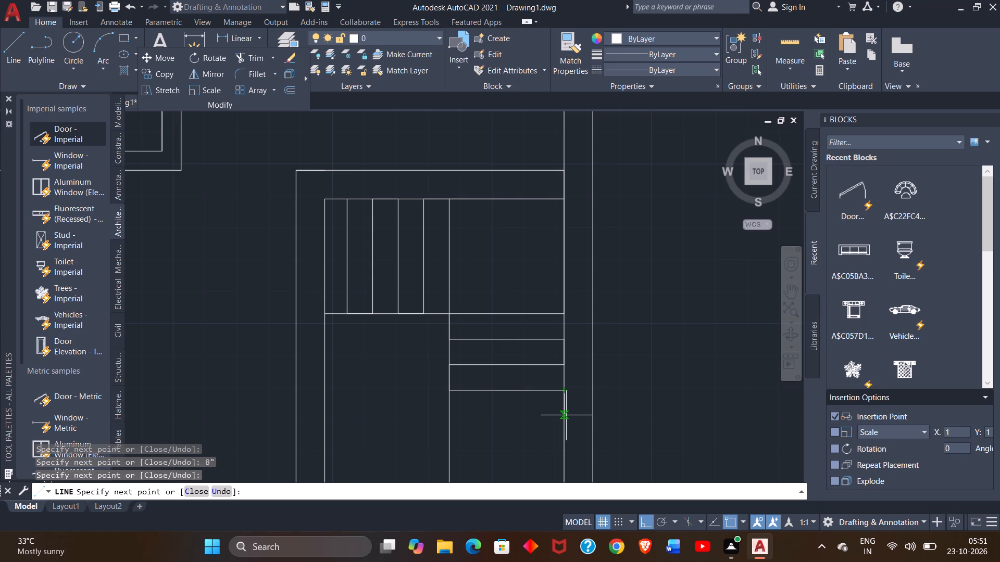
key(8)
key(shift+quotedbl)
key(Return)
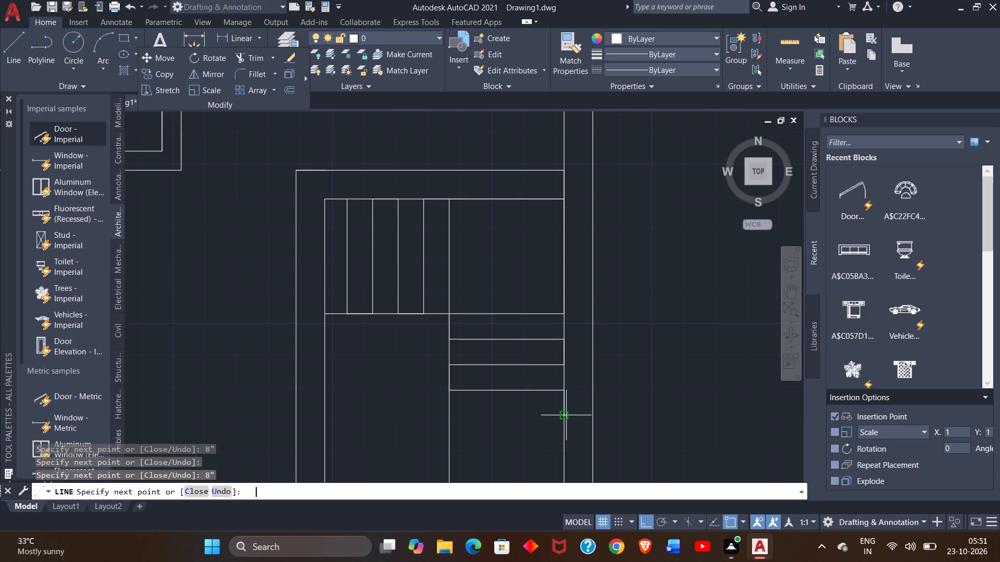
click(449, 415)
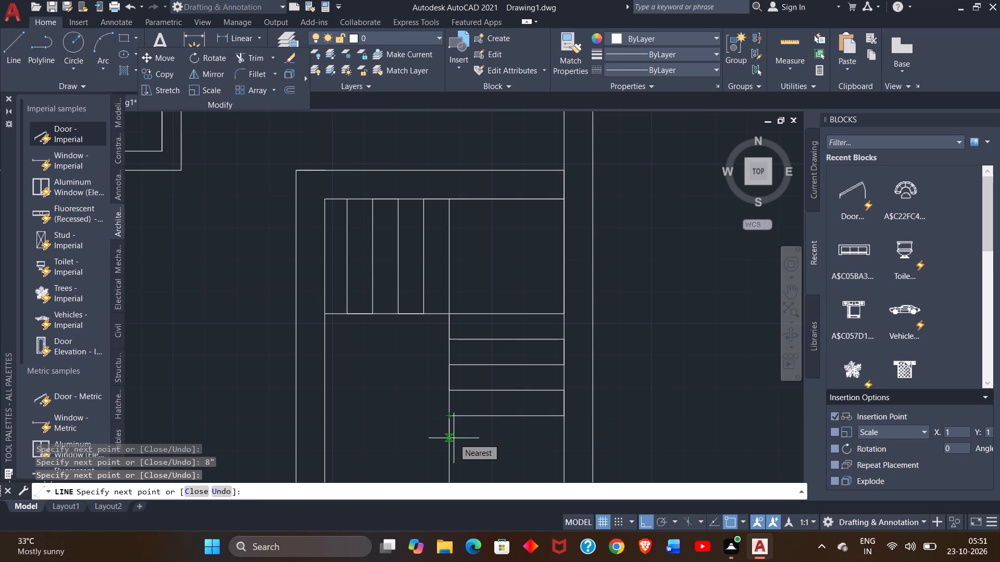
Continue the zigzag down the vertical strip with a fifth and sixth horizontal line at 8" spacing.
key(8)
key(shift+quotedbl)
key(Return)
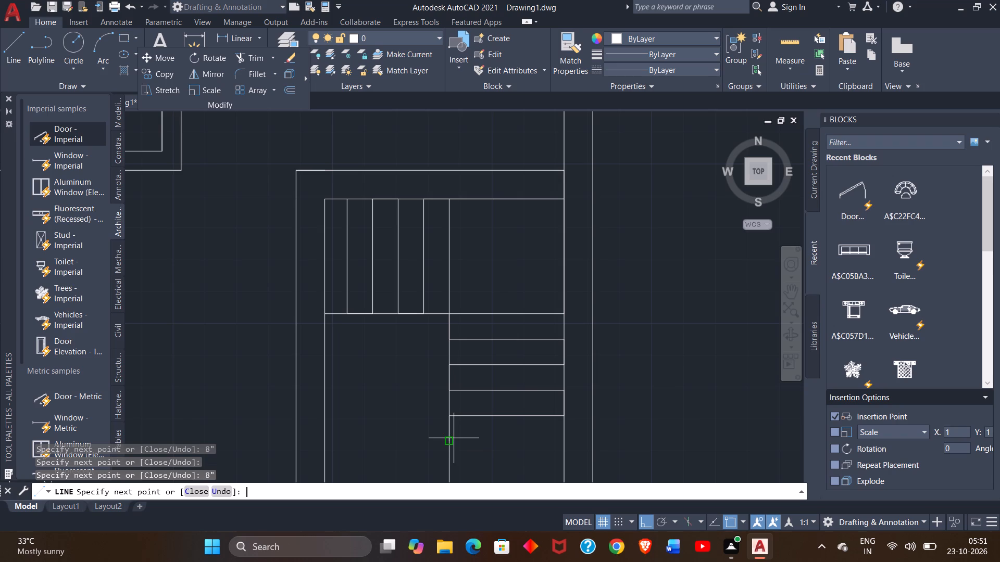
click(564, 439)
ctrl+scroll(564, 439, down, 2)
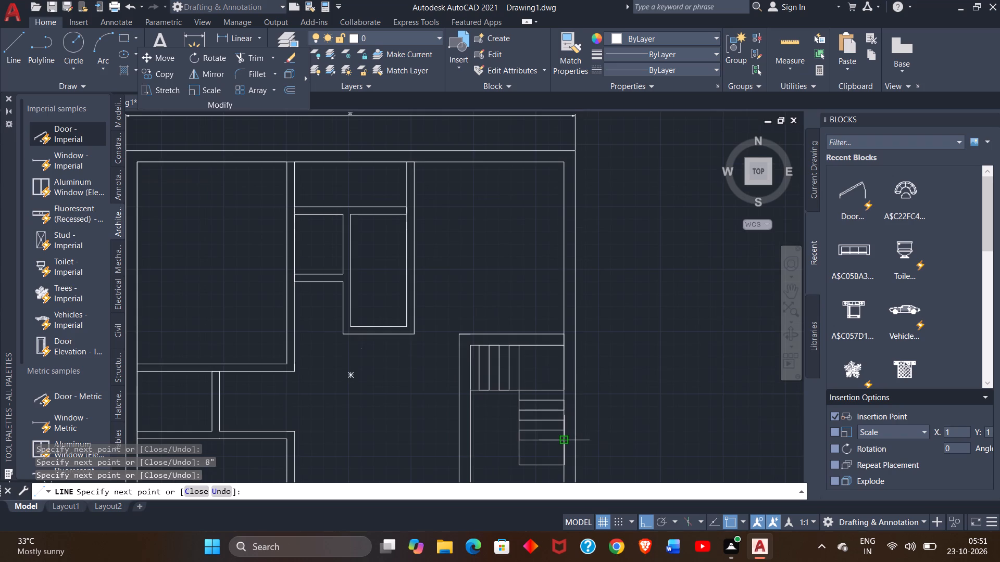
ctrl+scroll(557, 452, up, 2)
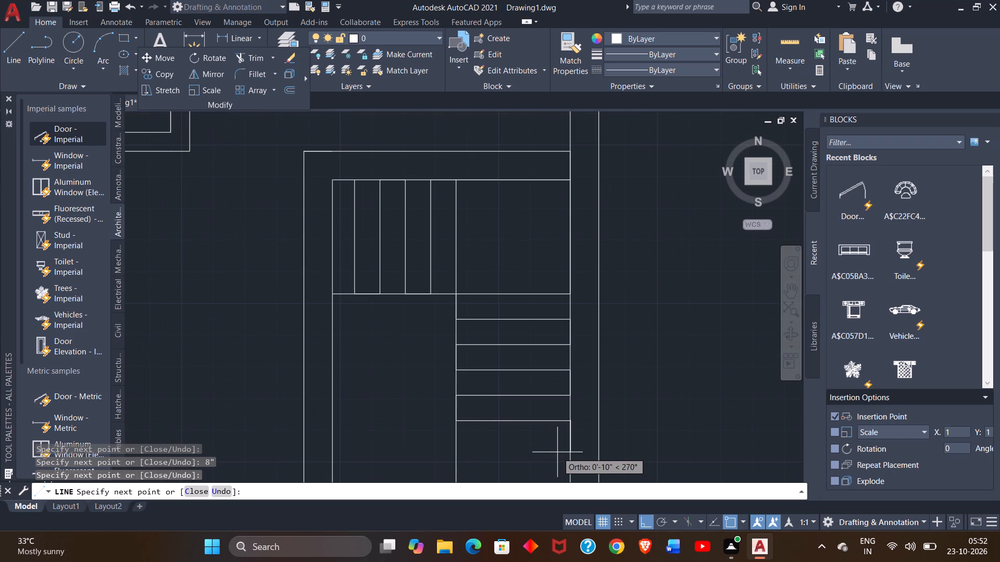
key(8)
key(shift+quotedbl)
key(Return)
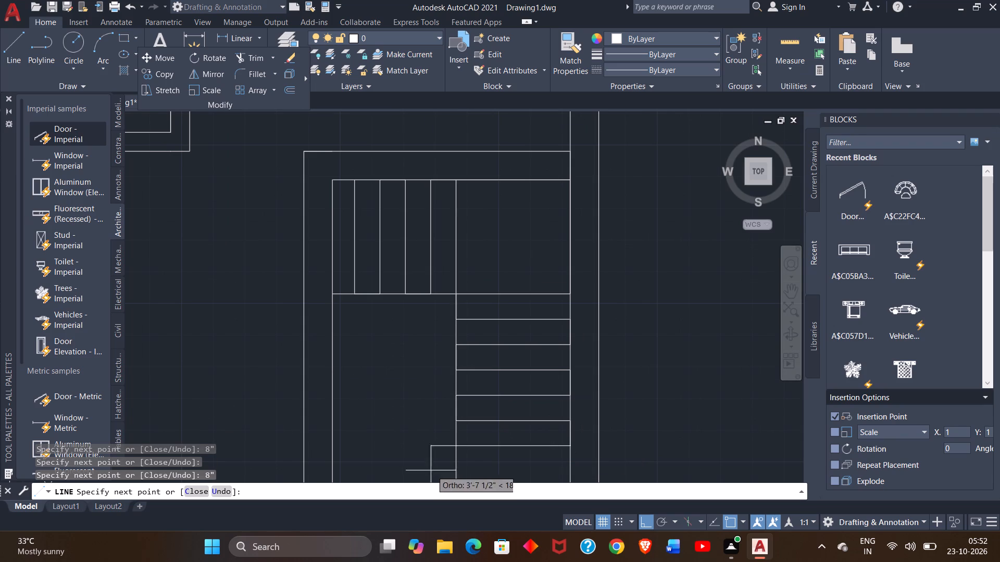
click(456, 447)
Continue the zigzag down the vertical strip with a seventh horizontal line at 8" spacing, and finish the line.
ctrl+scroll(456, 447, down, 2)
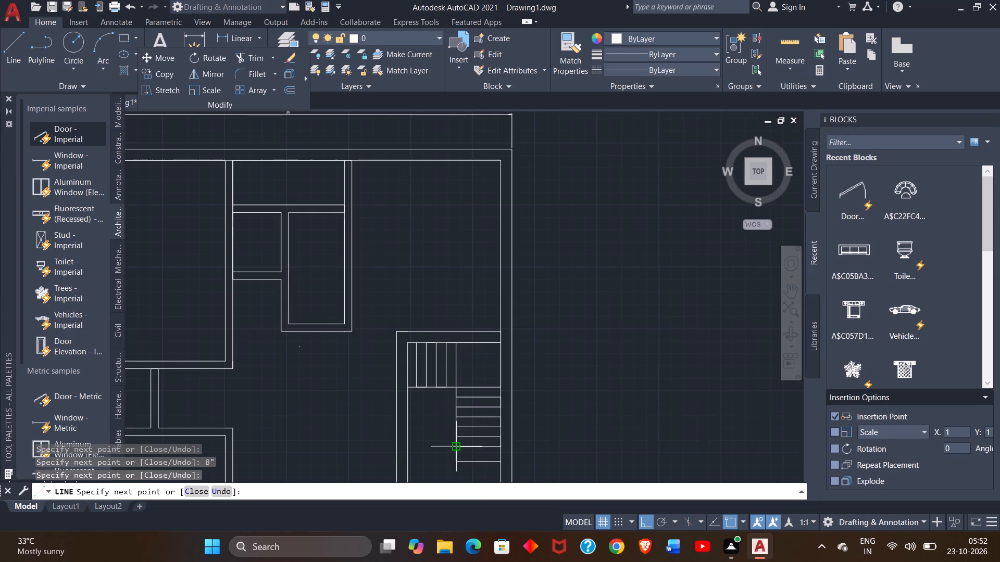
ctrl+scroll(452, 458, up, 3)
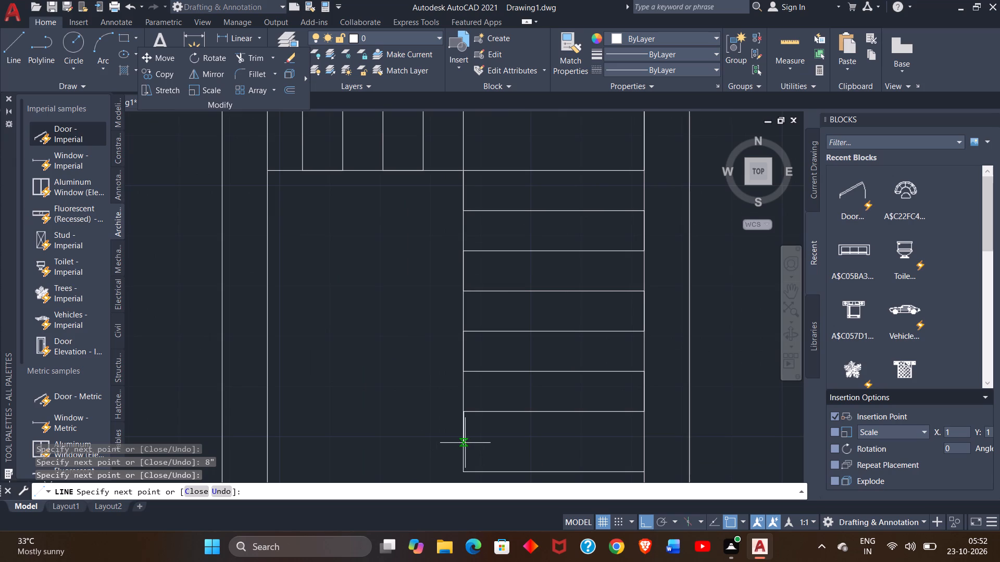
key(8)
key(shift+quotedbl)
key(Return)
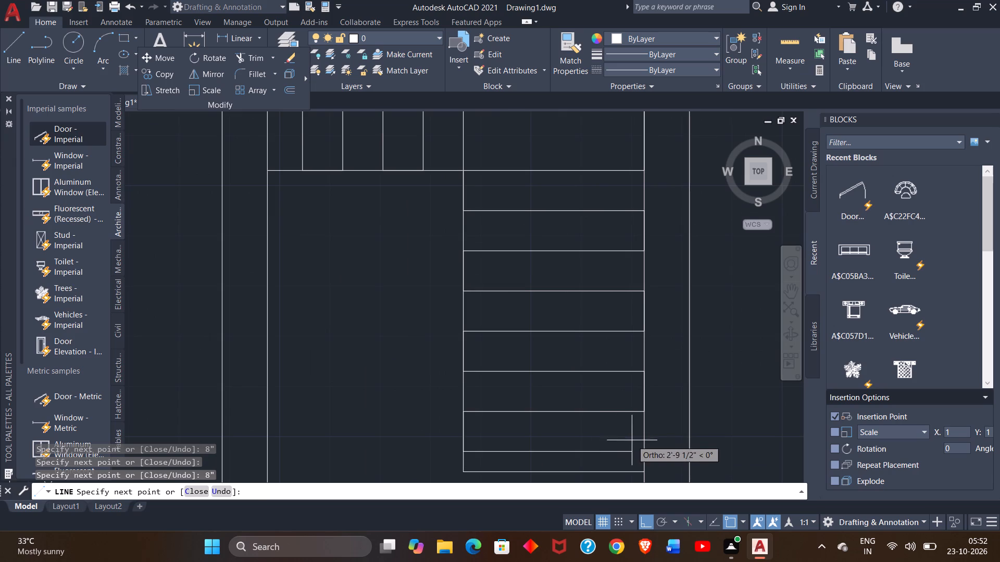
click(642, 451)
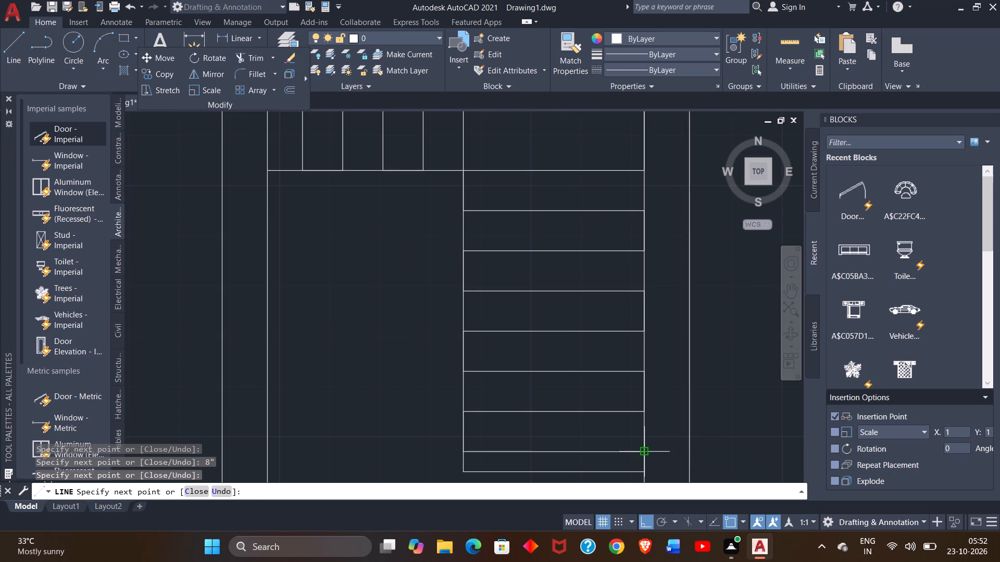
click(642, 451)
right_click(642, 451)
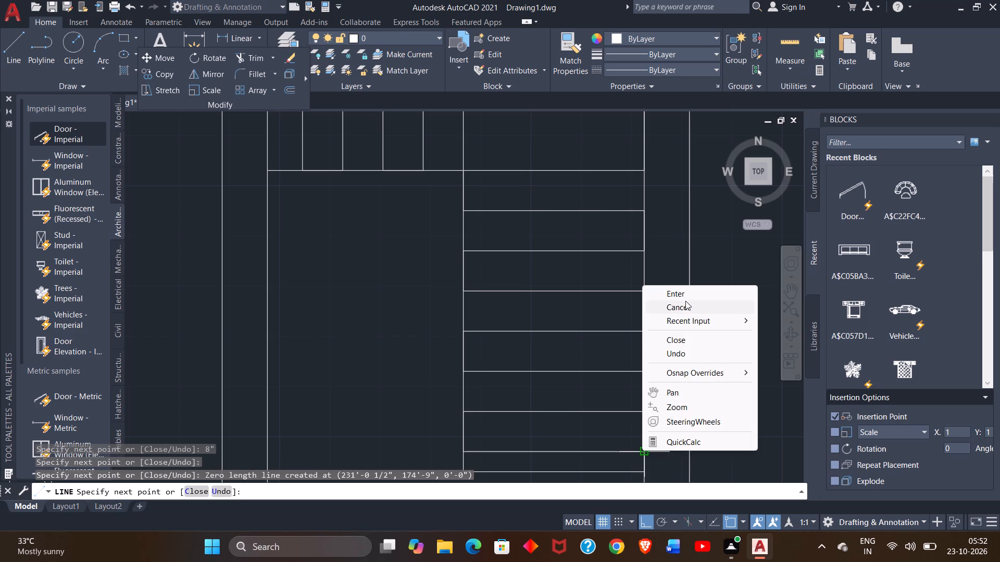
click(689, 294)
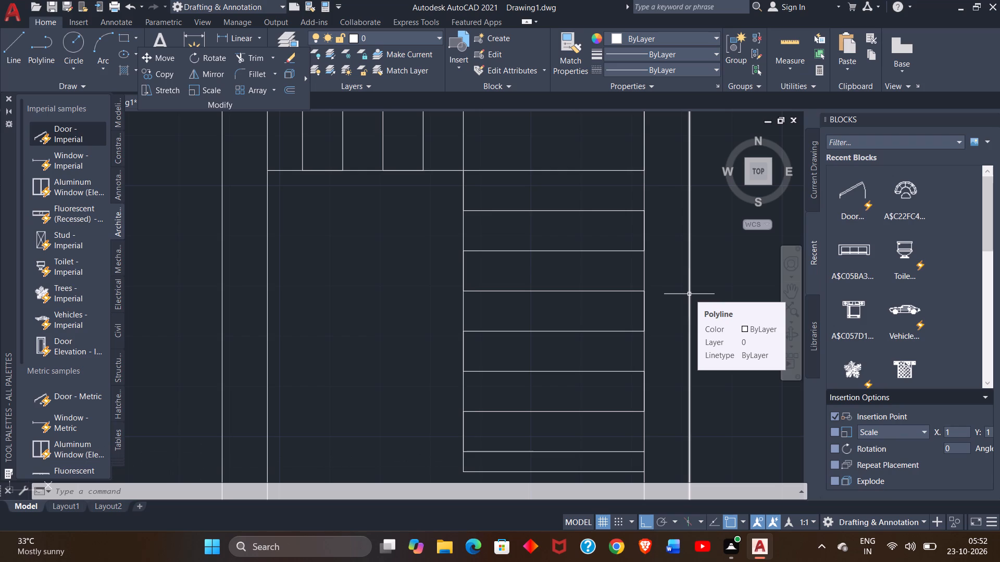
Draw a line from the lower-left room's upper-right outer corner across to the stair room's left wall, continuing a short way down that wall.
ctrl+scroll(689, 294, down, 2)
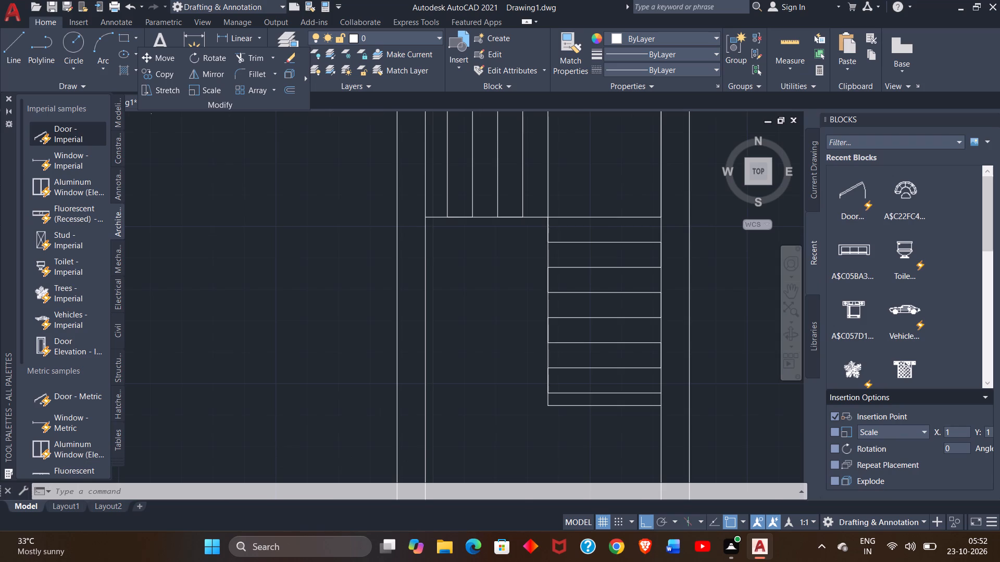
ctrl+scroll(689, 294, down, 1)
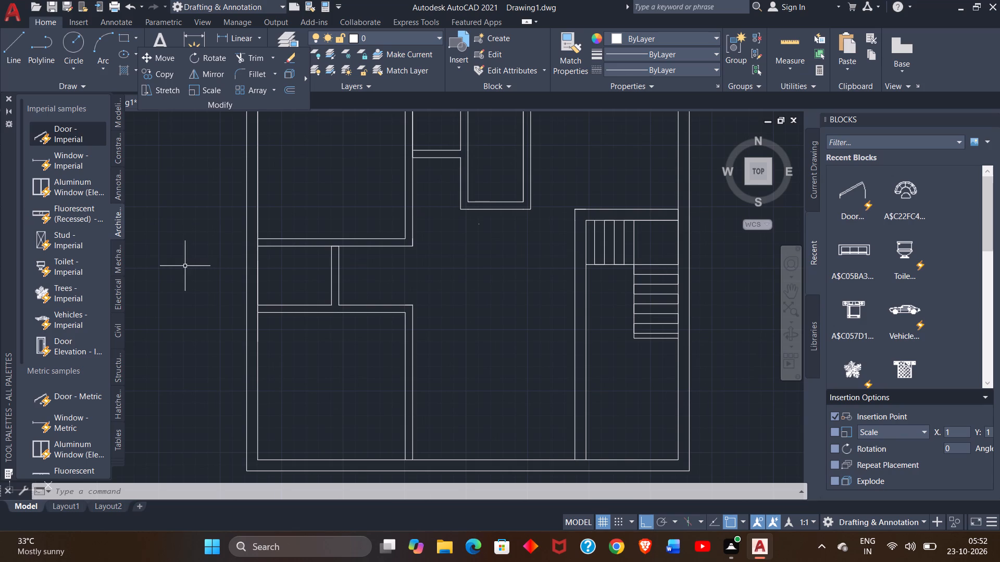
click(10, 64)
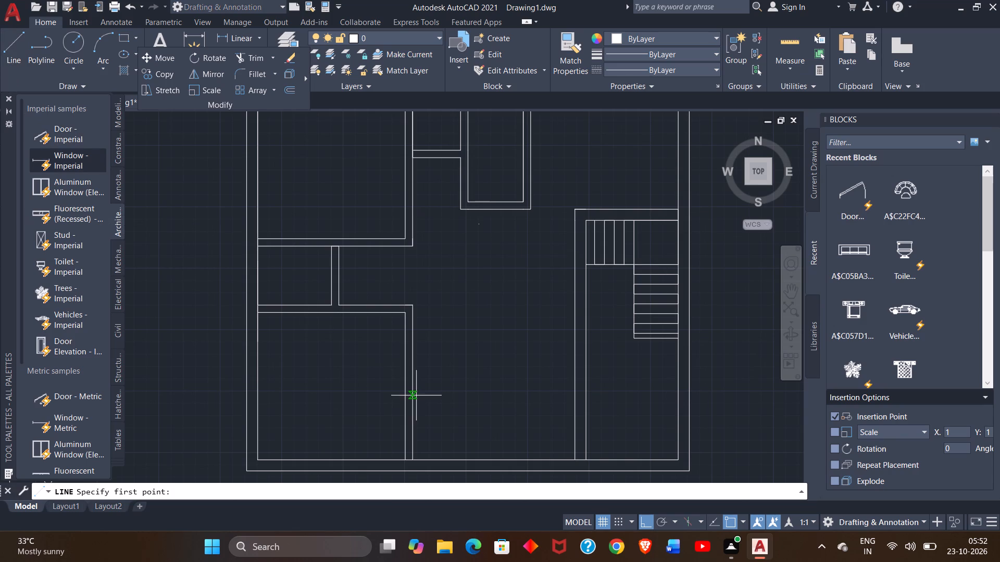
click(412, 306)
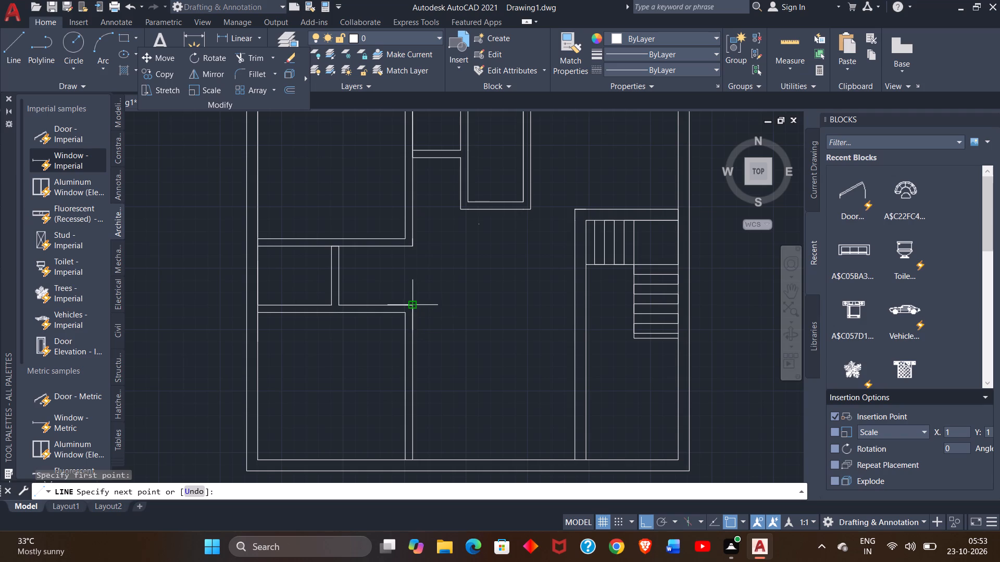
click(574, 306)
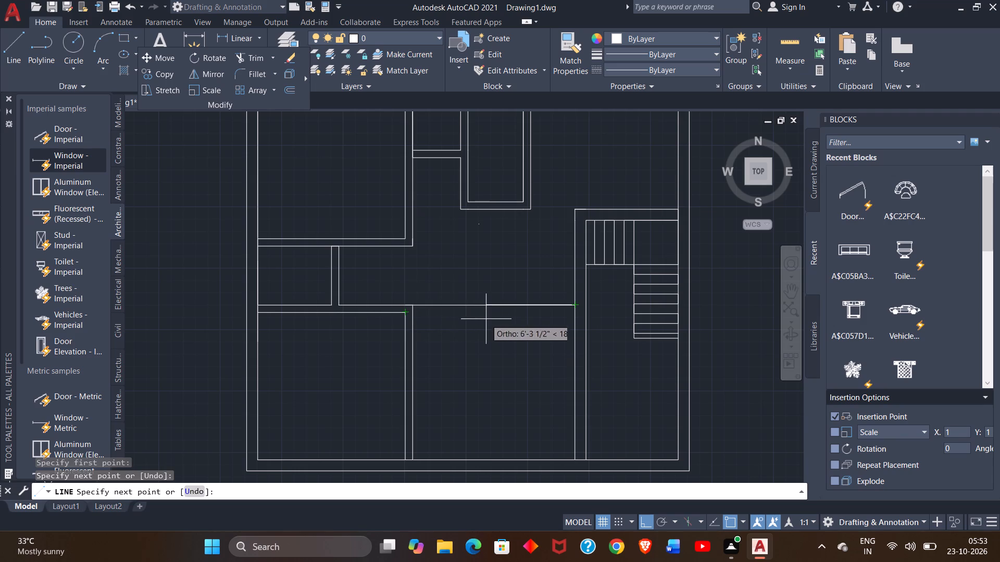
click(574, 313)
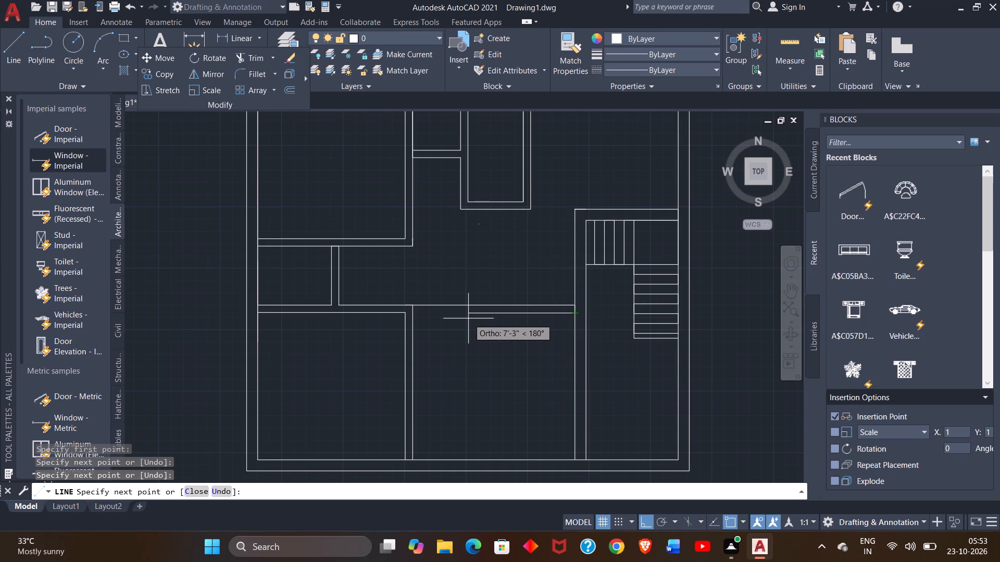
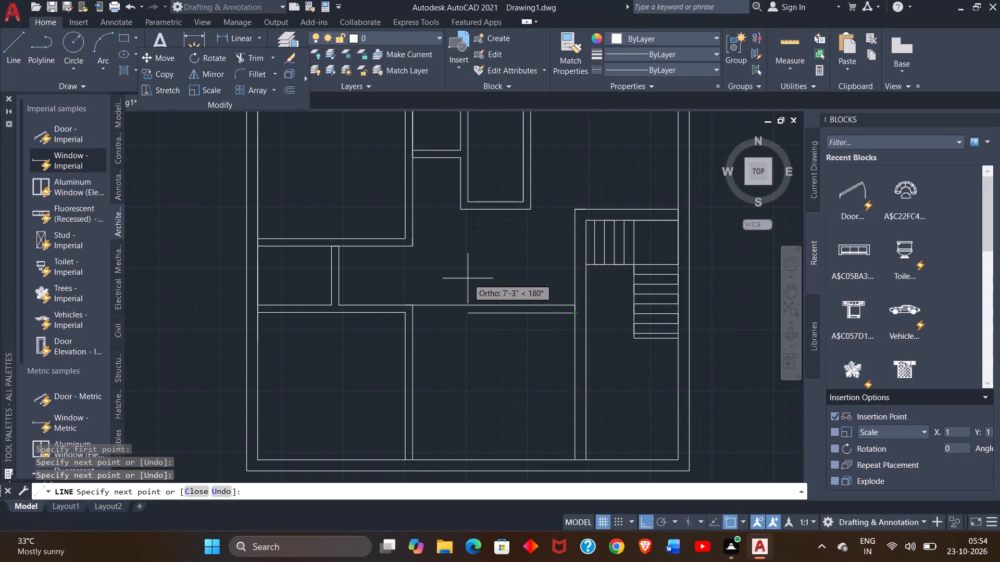
Undo the short segment running down the stair room's left wall and finish the linking line.
ctrl+scroll(428, 317, up, 2)
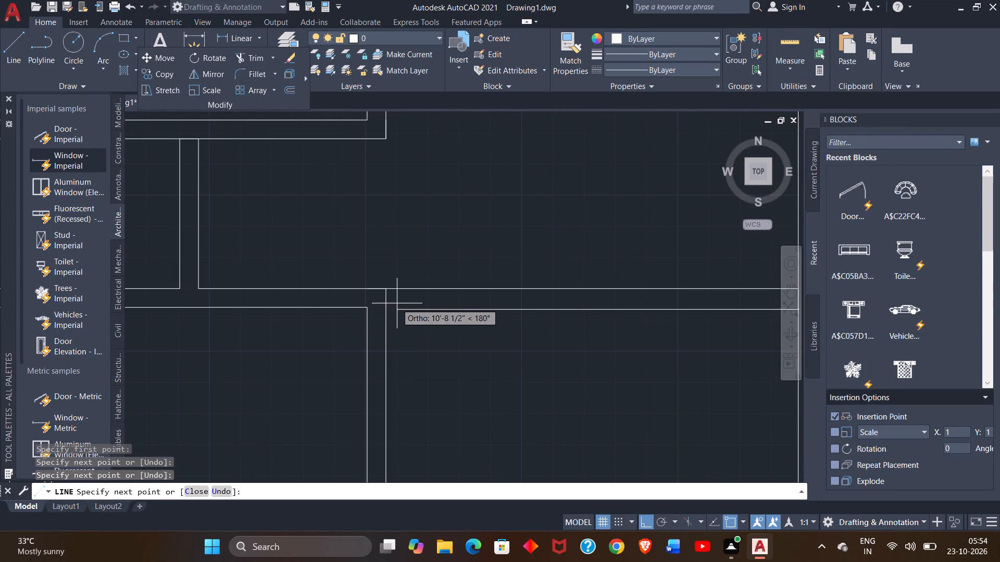
ctrl+scroll(419, 327, down, 2)
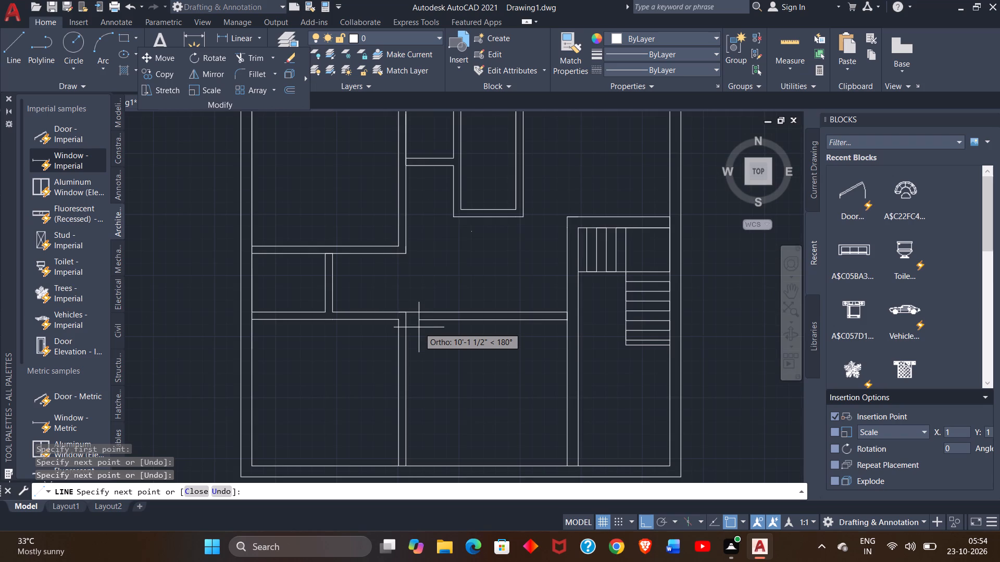
key(ctrl+z)
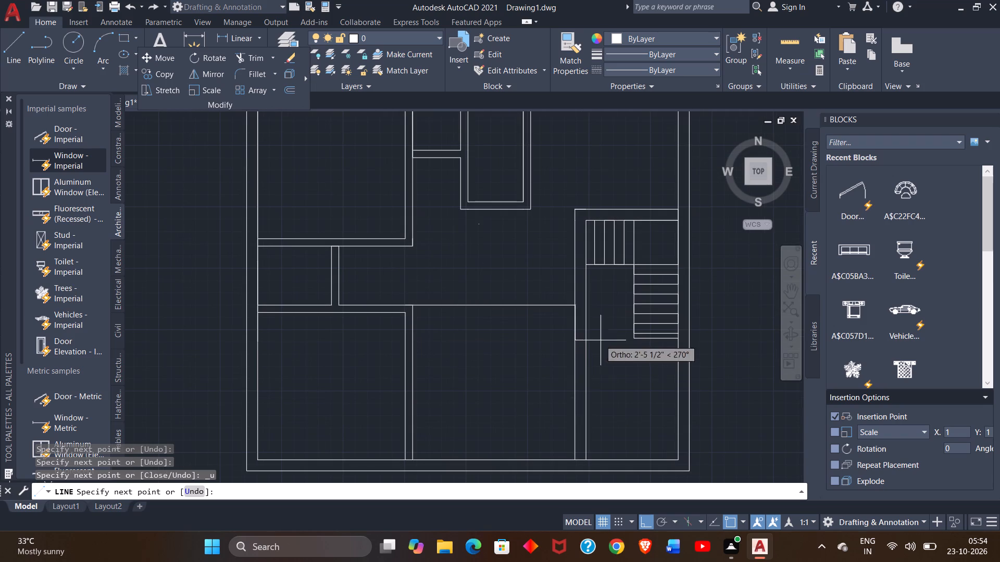
right_click(584, 328)
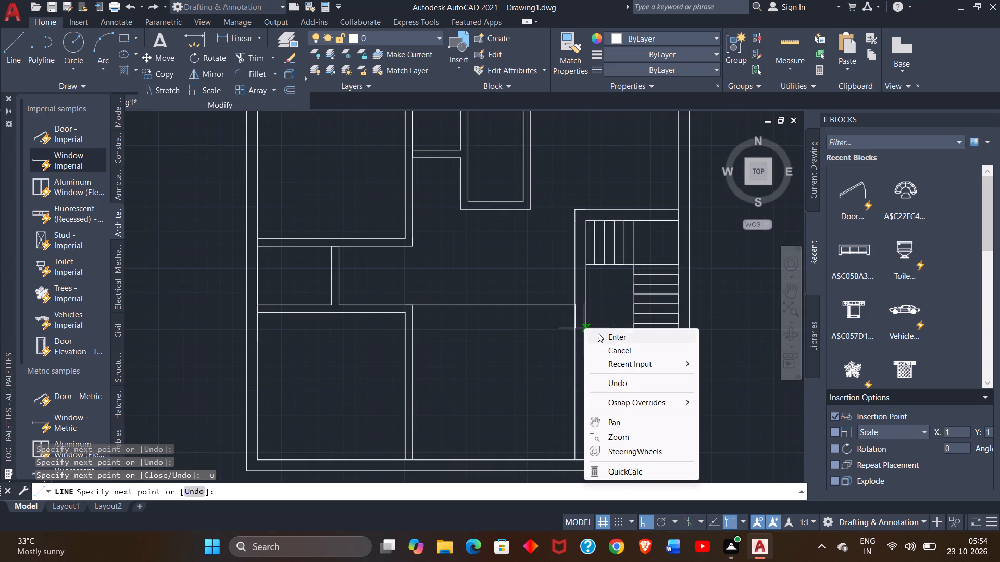
click(603, 335)
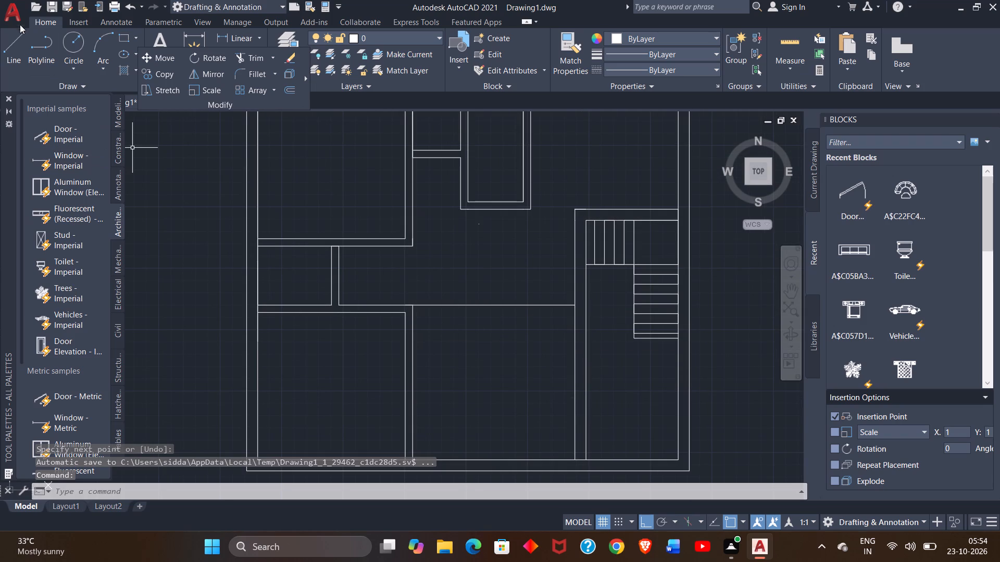
Draw a line 6" down from the lower-left room's upper-right outer corner, continue it across to the stair room's left wall, and finish.
click(12, 43)
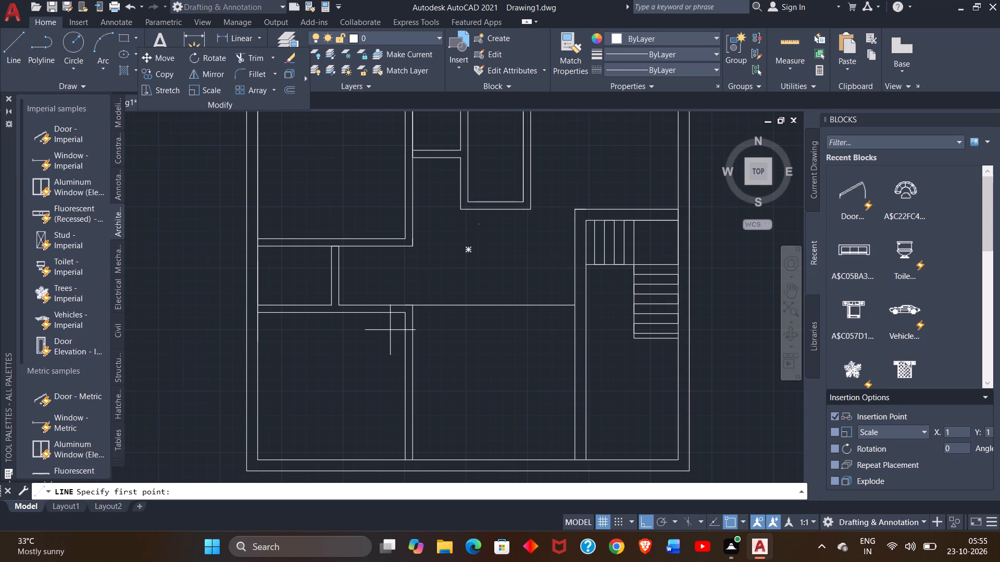
ctrl+scroll(390, 330, up, 2)
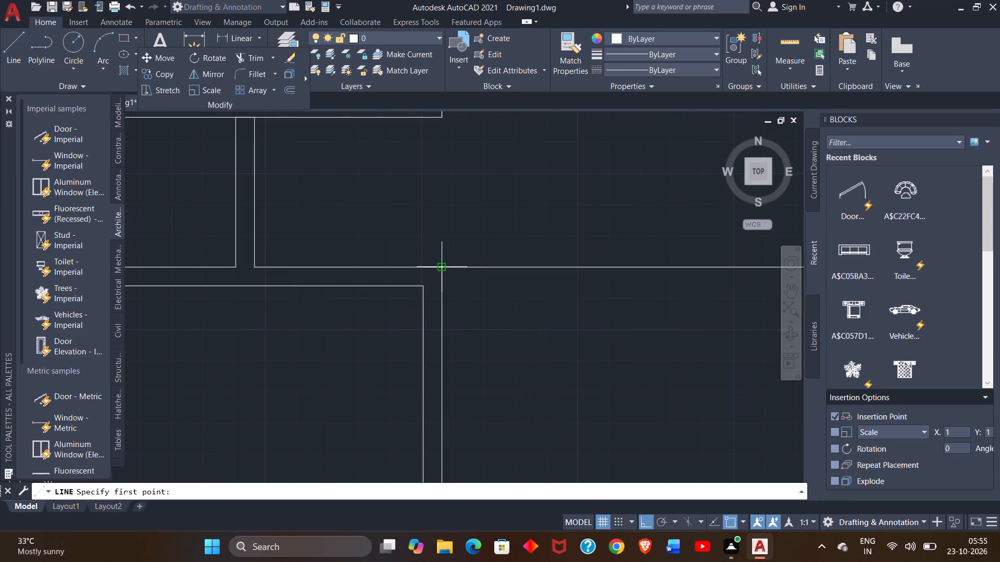
click(444, 267)
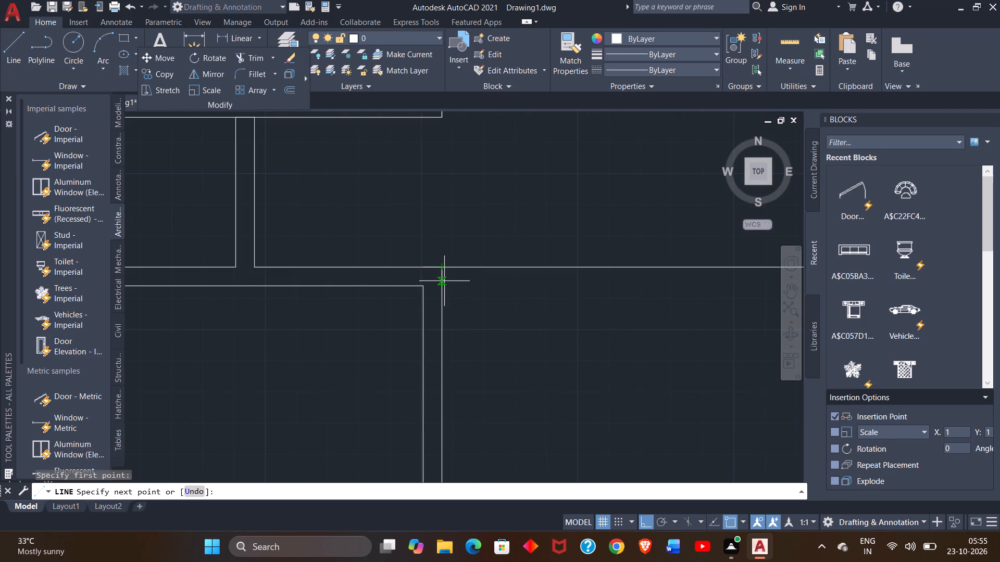
key(6)
key(shift+quotedbl)
key(Return)
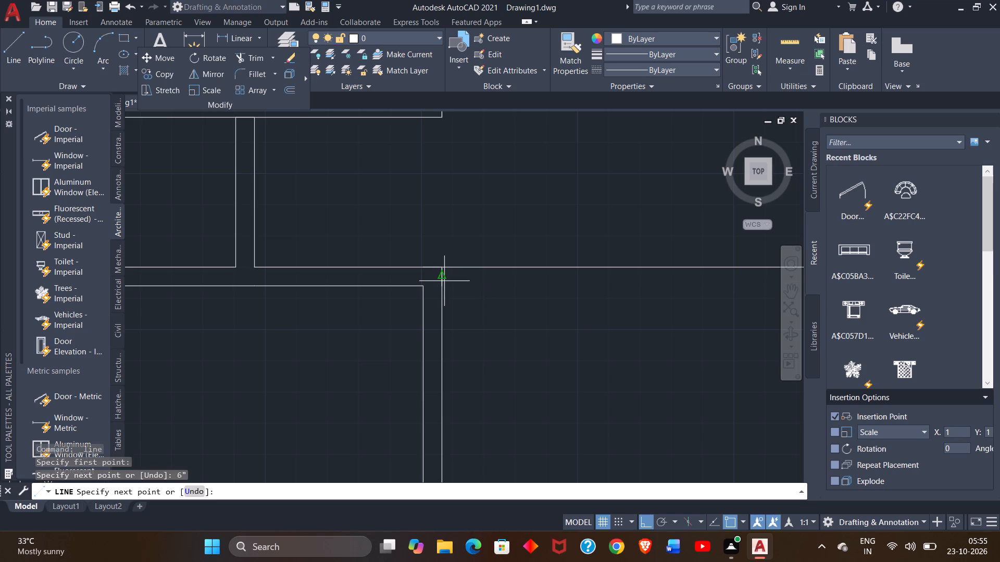
ctrl+scroll(514, 312, down, 5)
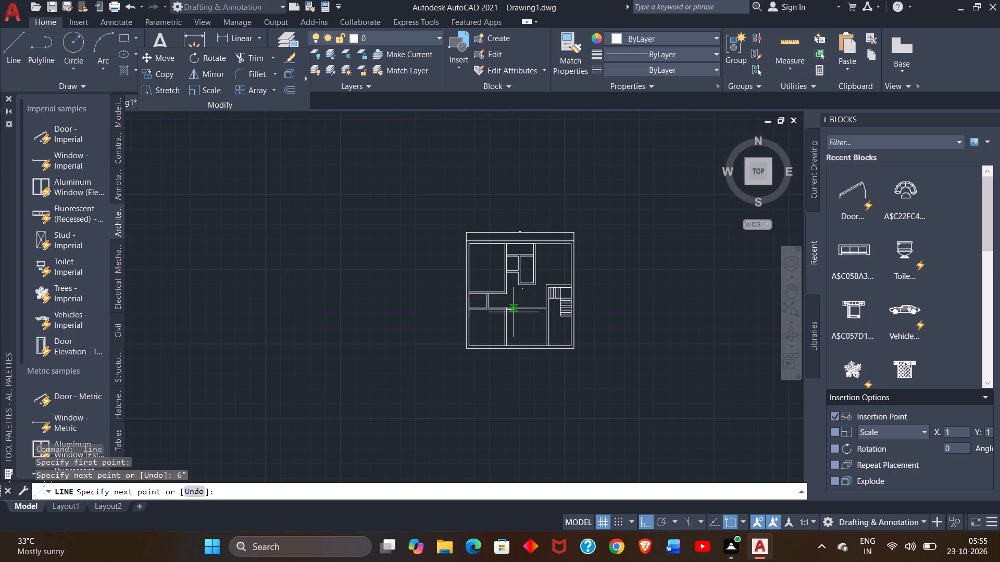
ctrl+scroll(514, 312, up, 3)
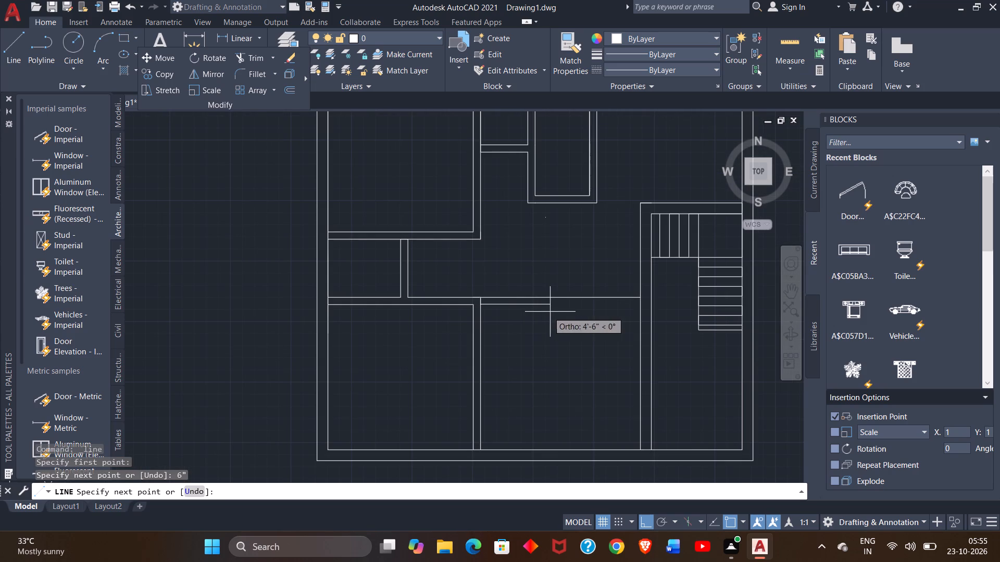
click(642, 308)
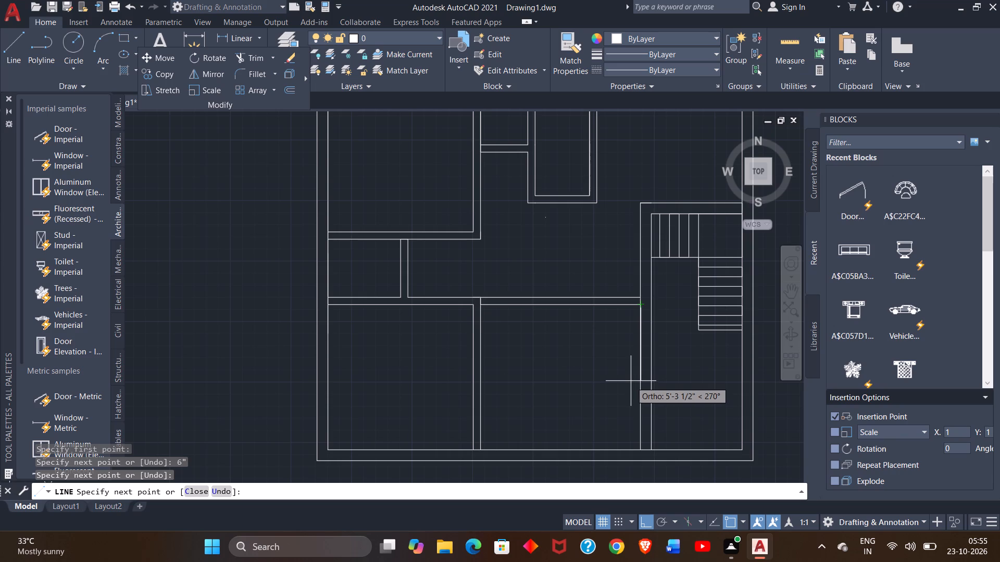
right_click(630, 381)
click(665, 222)
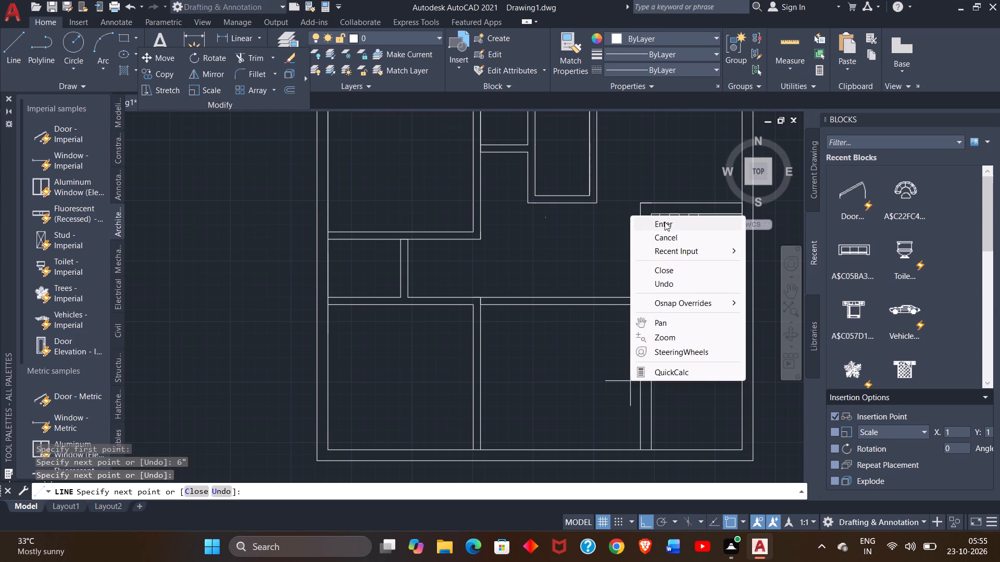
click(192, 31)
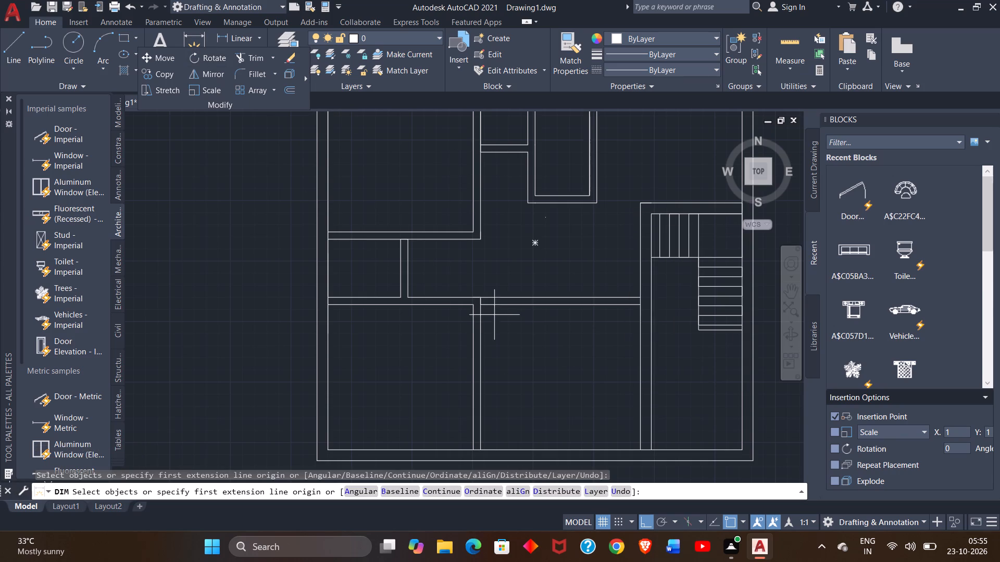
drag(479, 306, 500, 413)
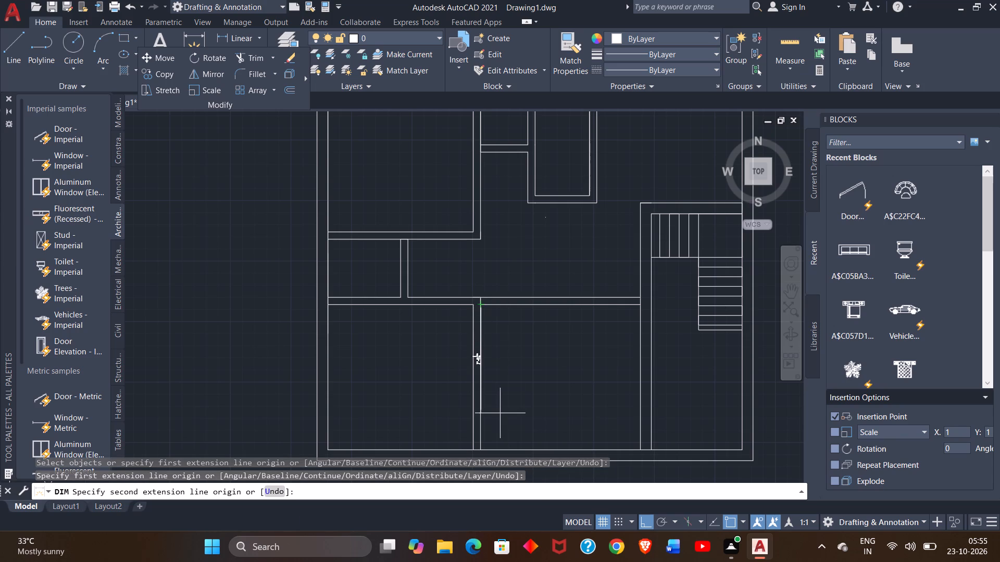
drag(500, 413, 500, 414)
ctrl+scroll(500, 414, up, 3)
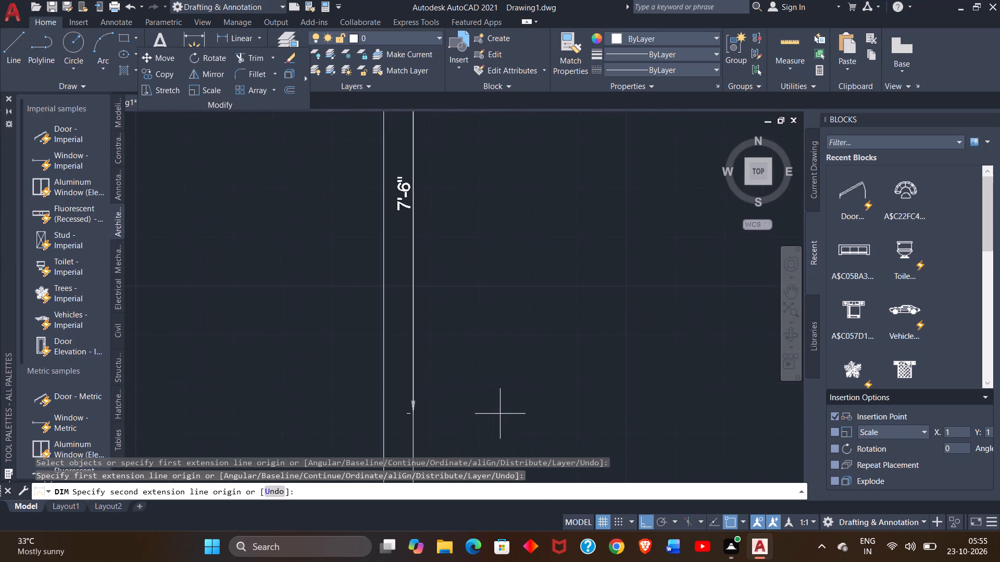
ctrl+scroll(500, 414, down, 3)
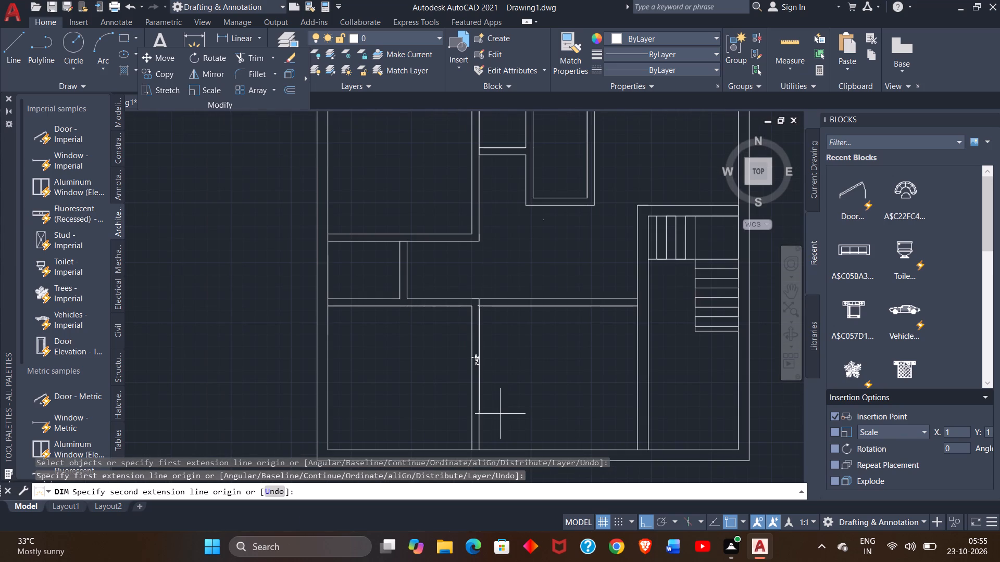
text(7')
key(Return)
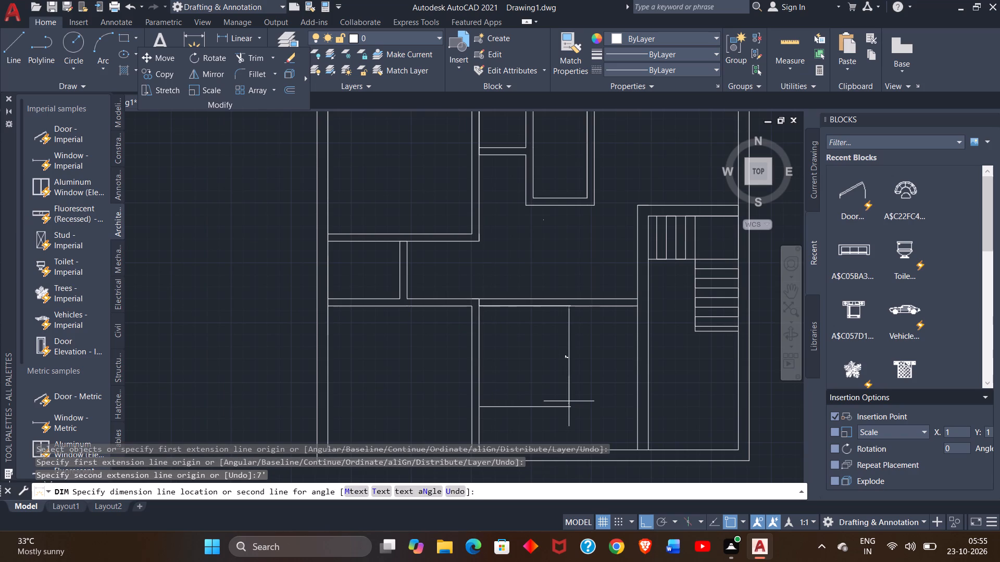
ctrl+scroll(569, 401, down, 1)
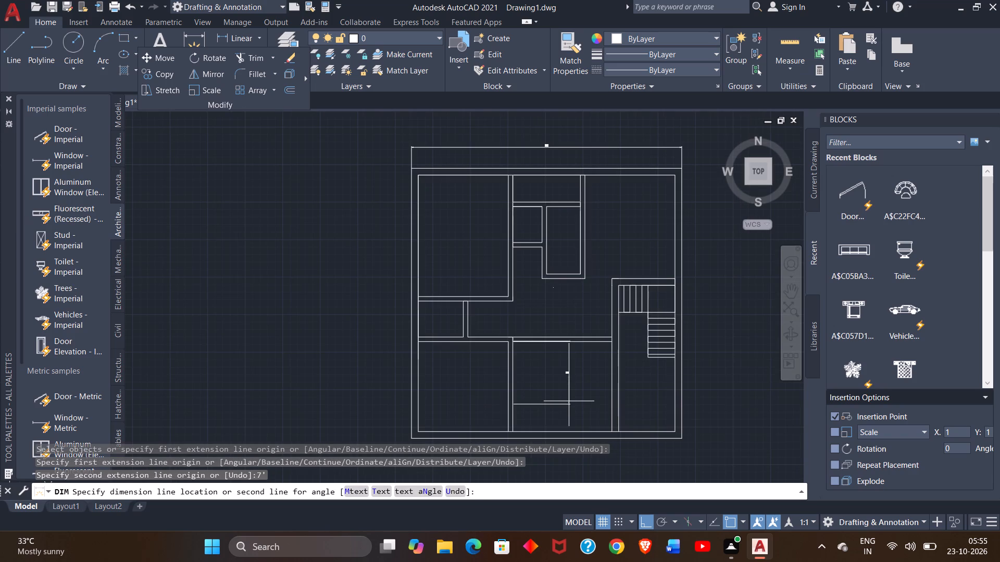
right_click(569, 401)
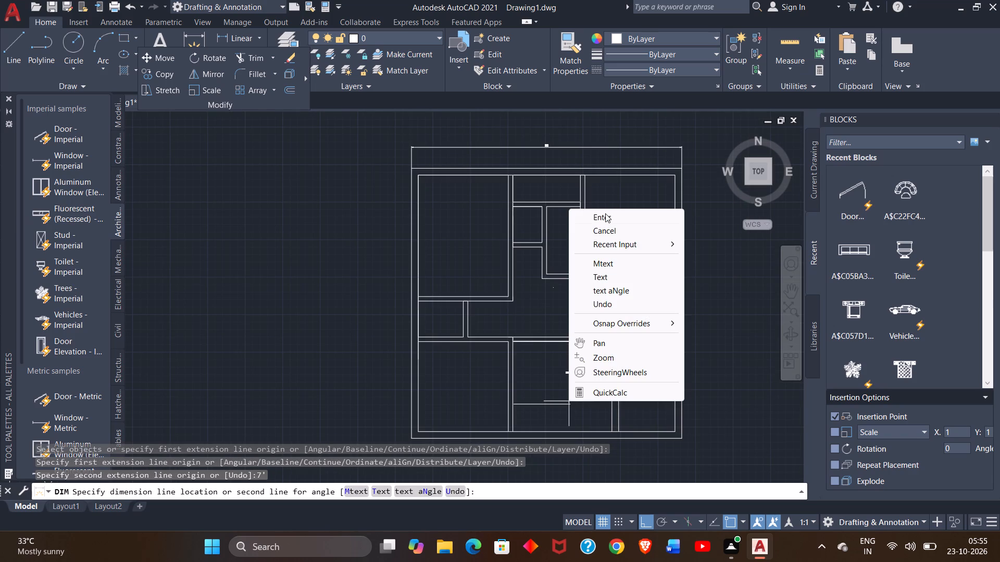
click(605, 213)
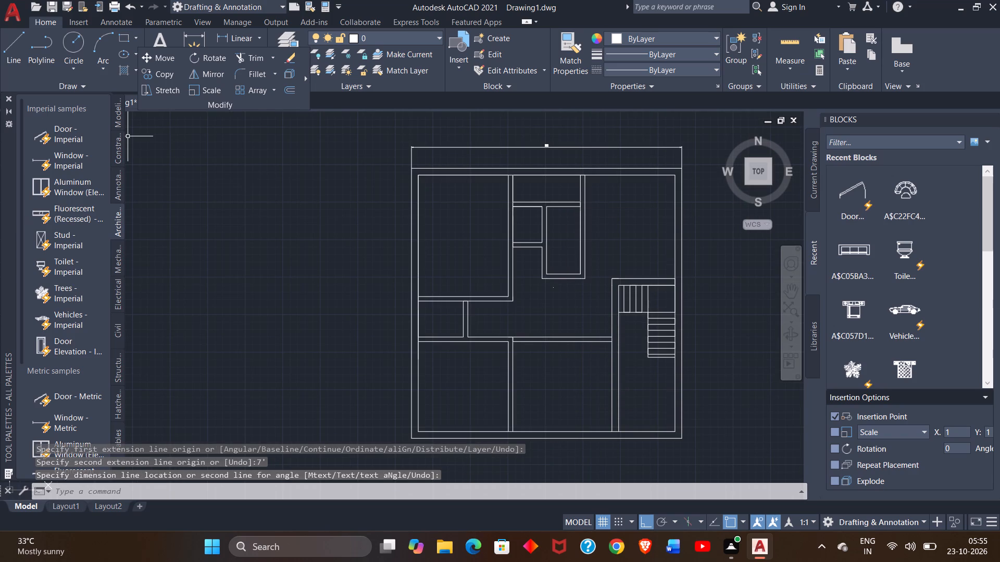
Draw a 9" thick horizontal wall 7' below the linking wall, spanning from the lower-left room's right wall to the stair room's left wall.
click(7, 61)
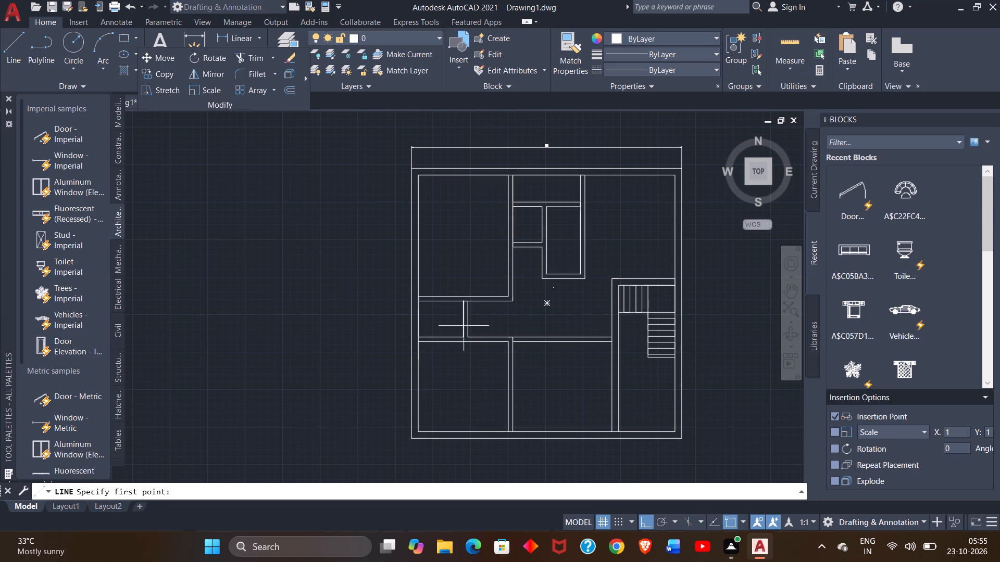
click(512, 345)
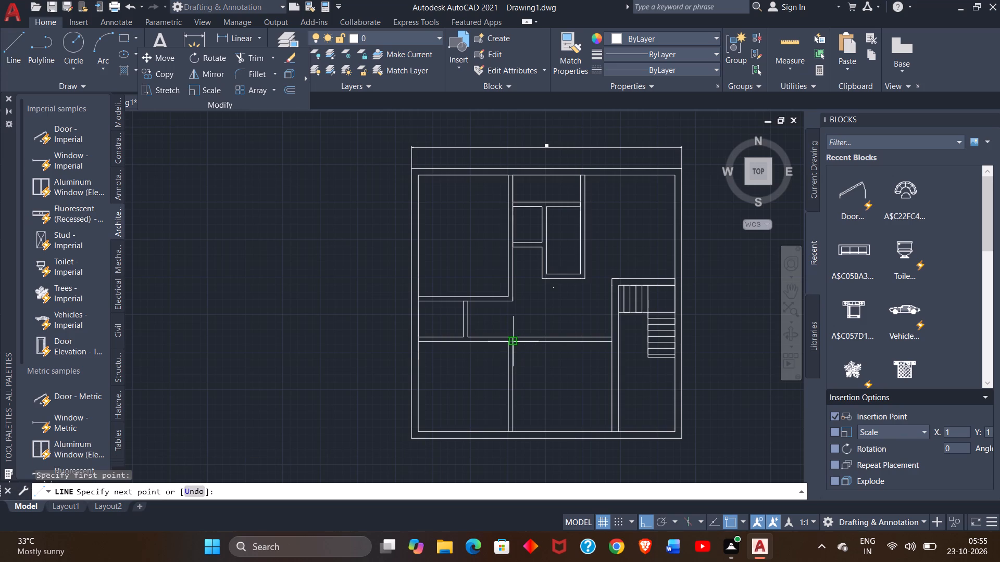
text(7')
key(Return)
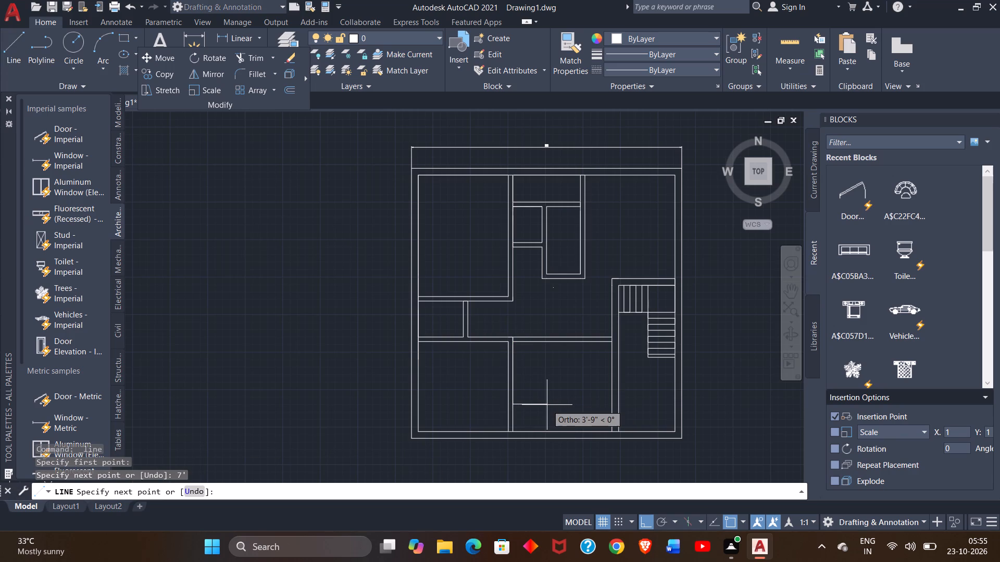
click(614, 402)
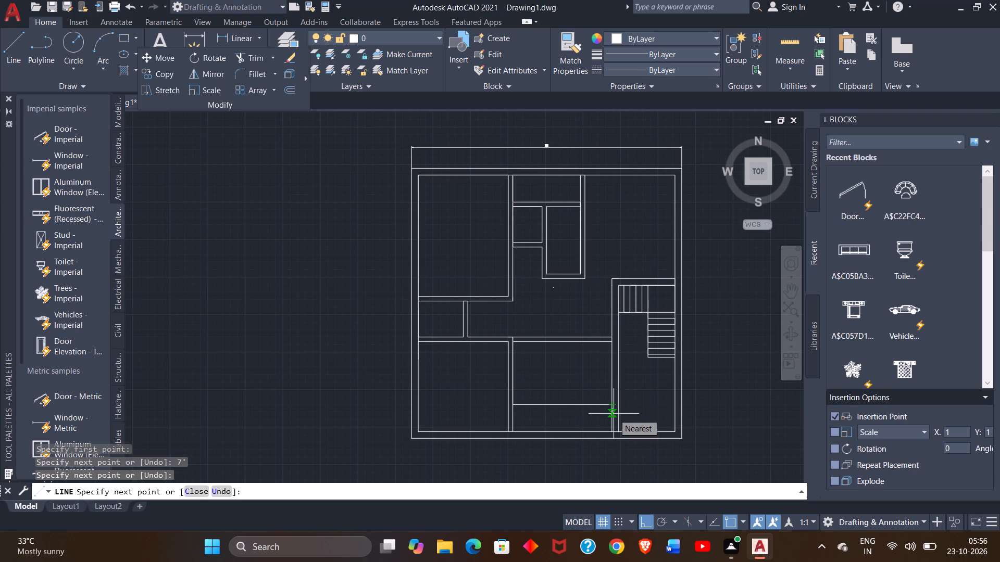
key(9)
key(shift+quotedbl)
key(Return)
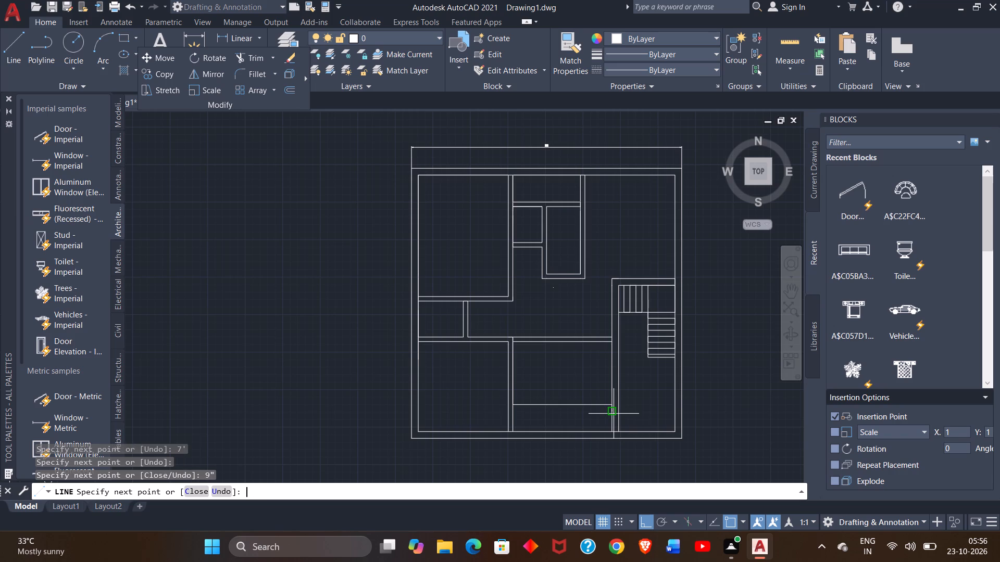
click(512, 408)
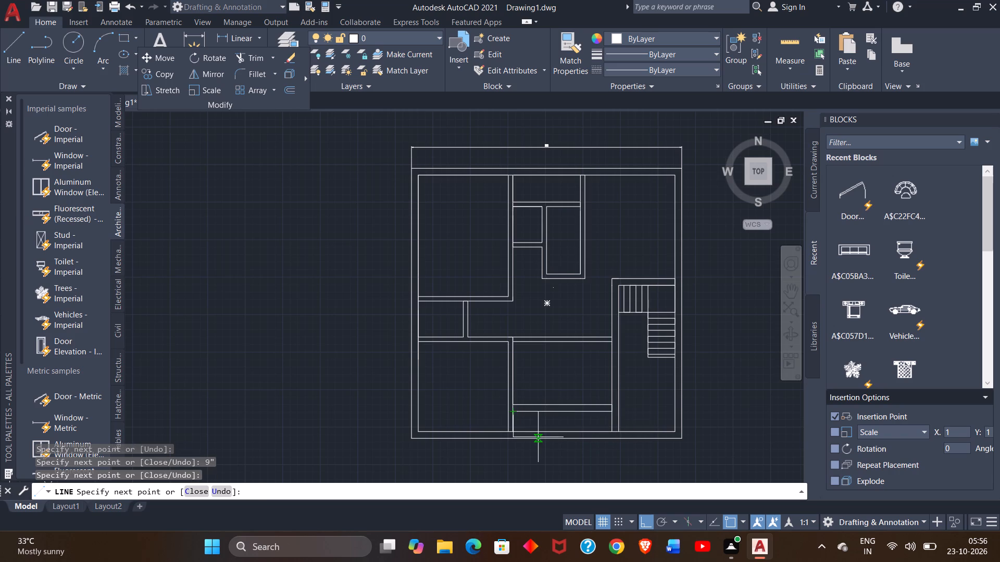
right_click(556, 422)
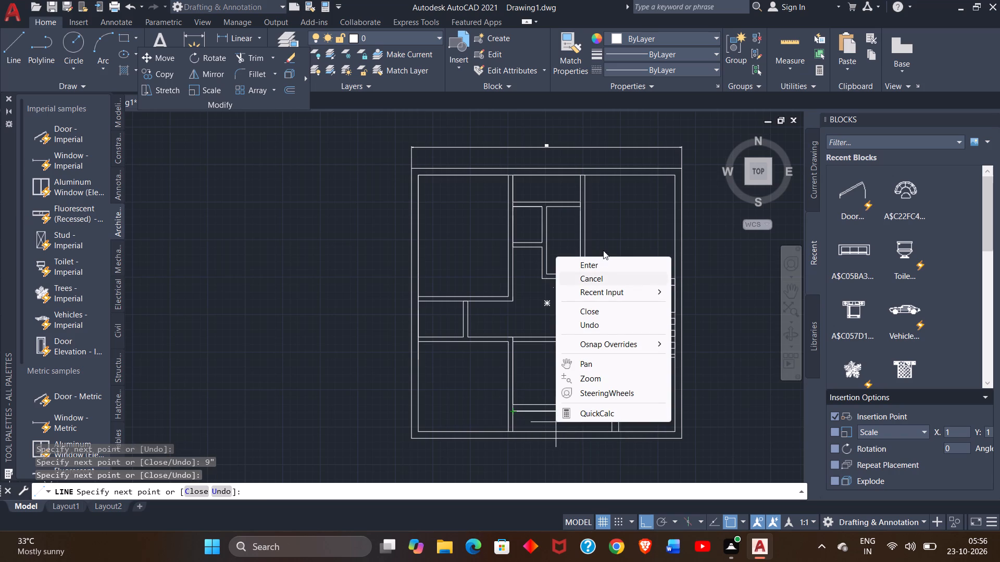
click(599, 269)
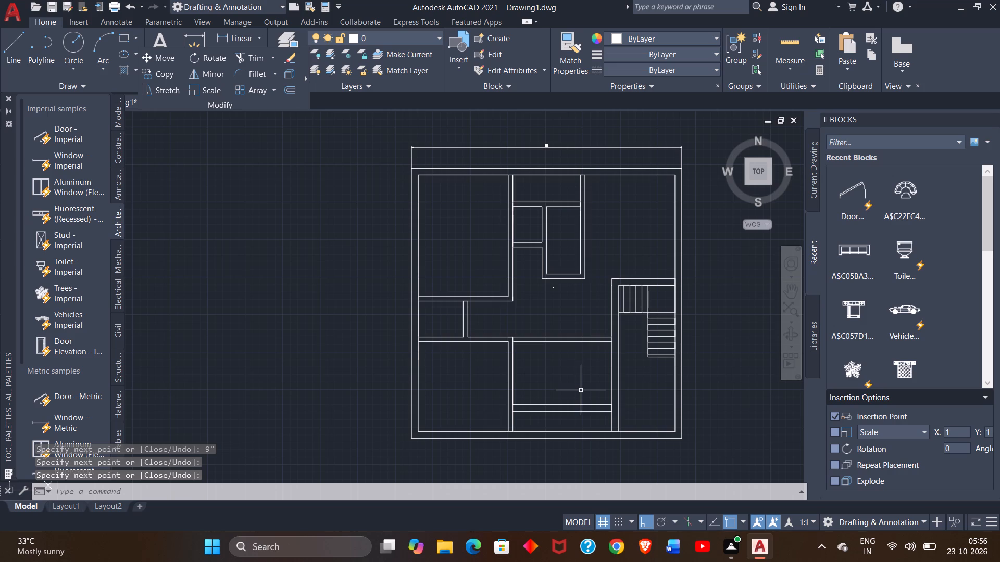
Draw a line across the stair room's left wall, level with the landing's lower edge and ending slightly past the wall's outer face.
scroll(581, 390, left, 1)
scroll(581, 390, right, 1)
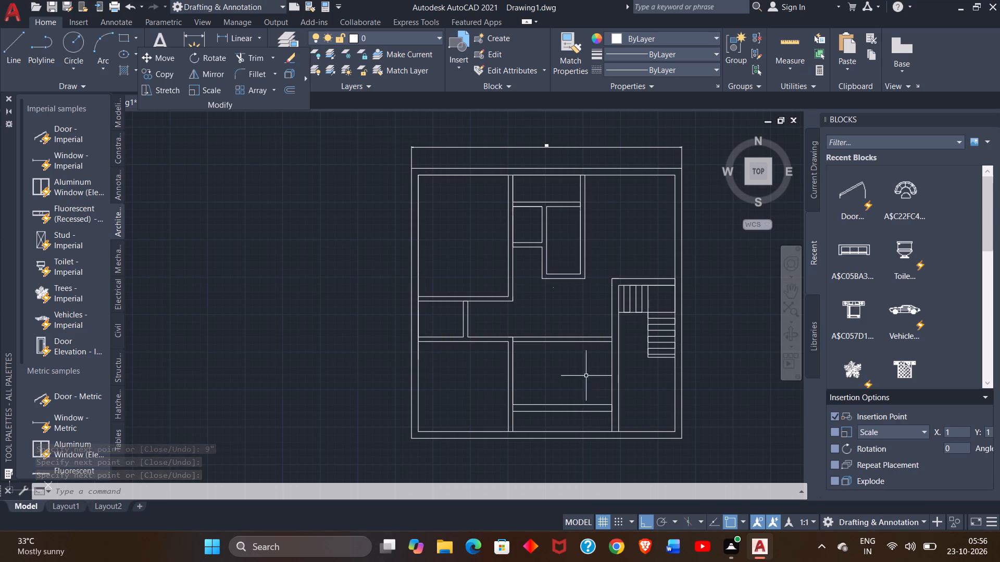
ctrl+scroll(593, 353, up, 1)
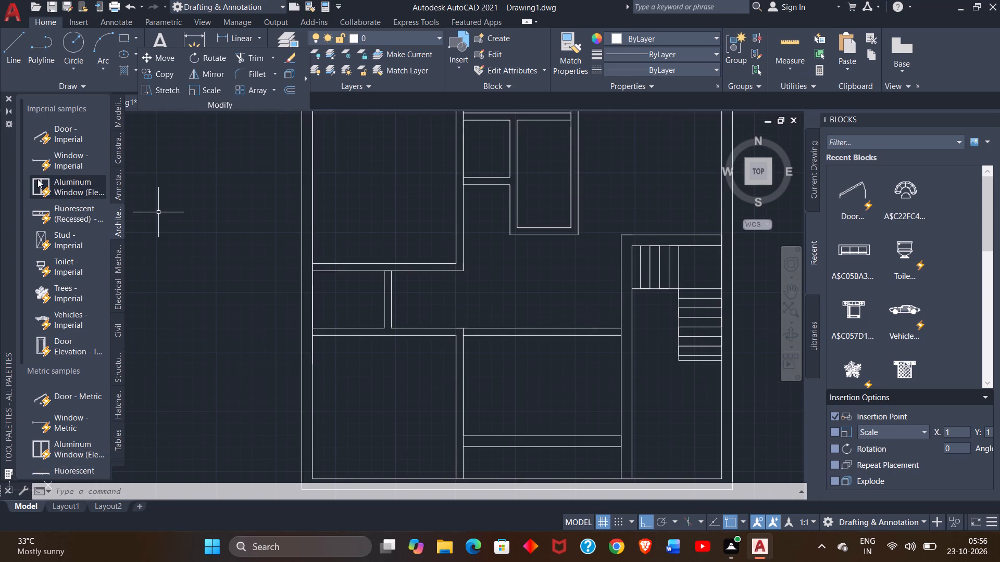
click(7, 58)
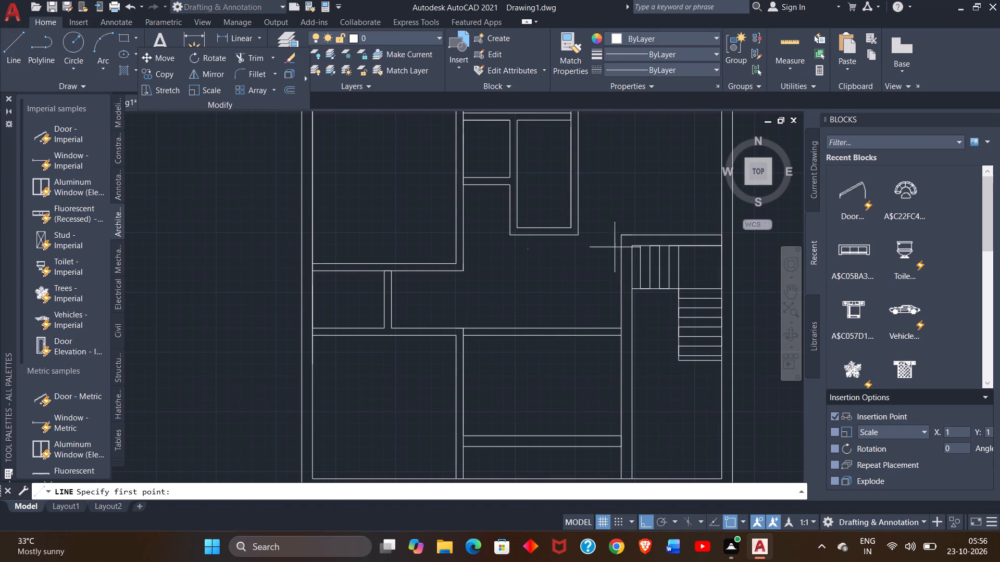
drag(632, 291, 624, 291)
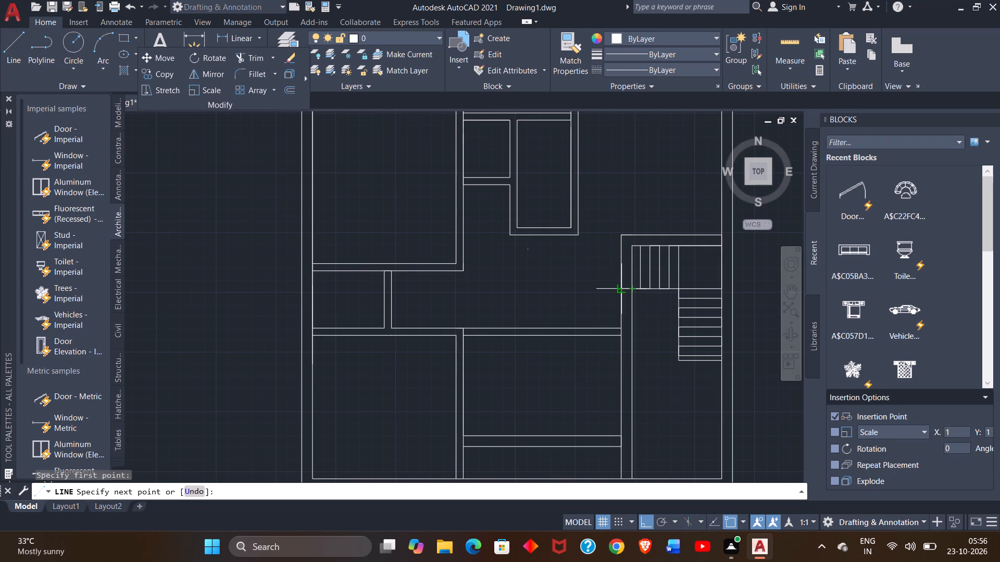
drag(624, 291, 621, 290)
click(621, 290)
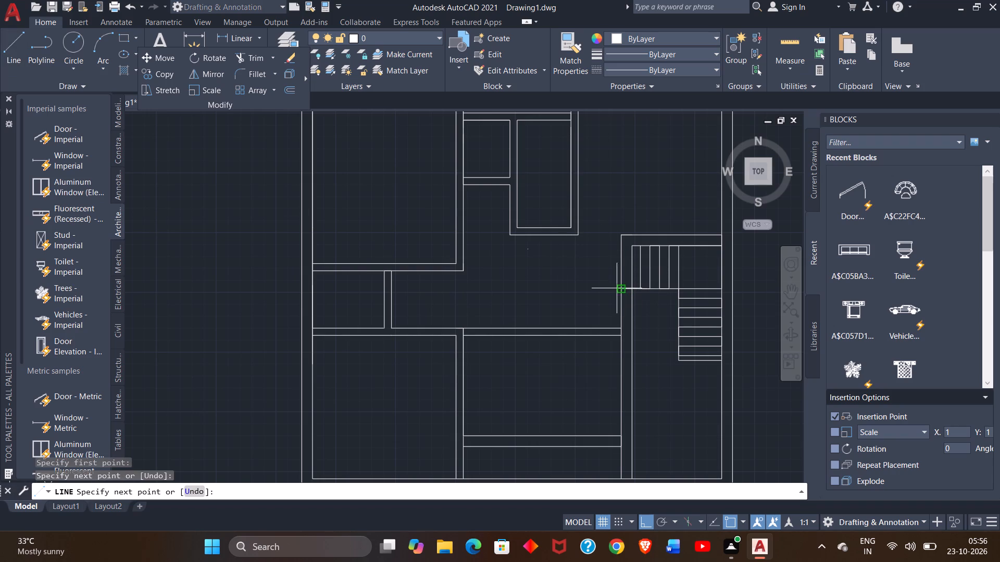
click(611, 288)
right_click(611, 288)
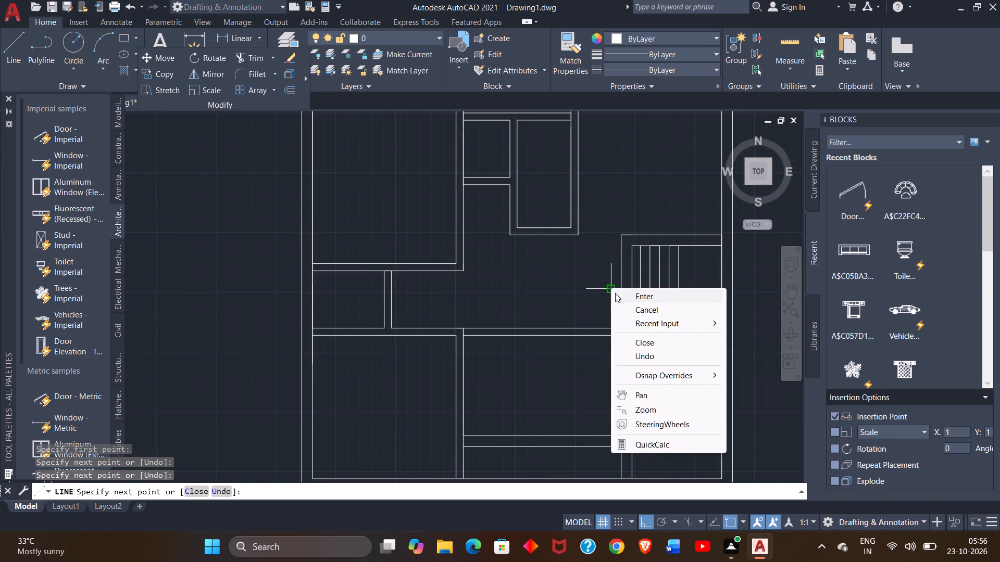
click(621, 297)
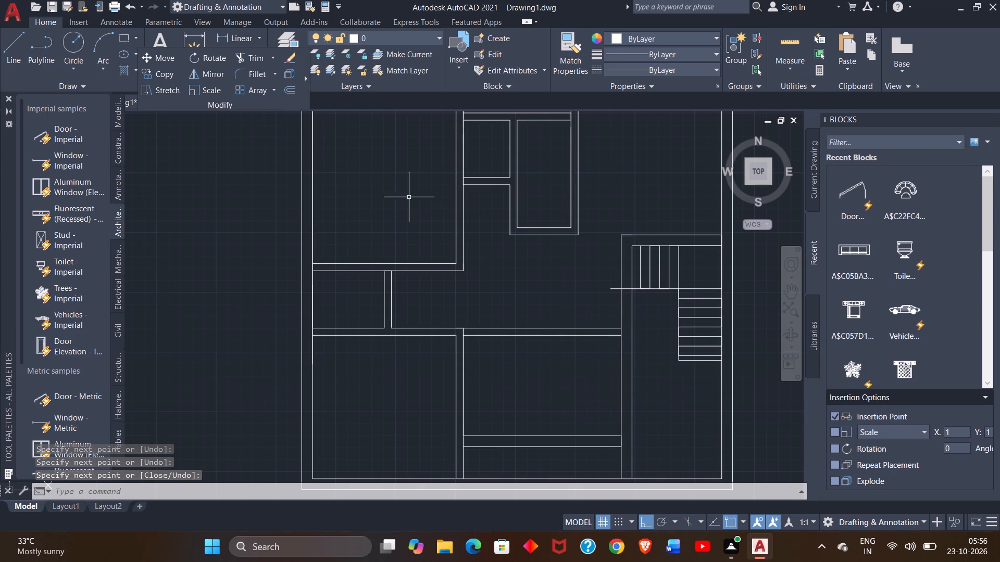
Trim the short end of that line projecting beyond the outer face of the stair room's left wall.
click(249, 63)
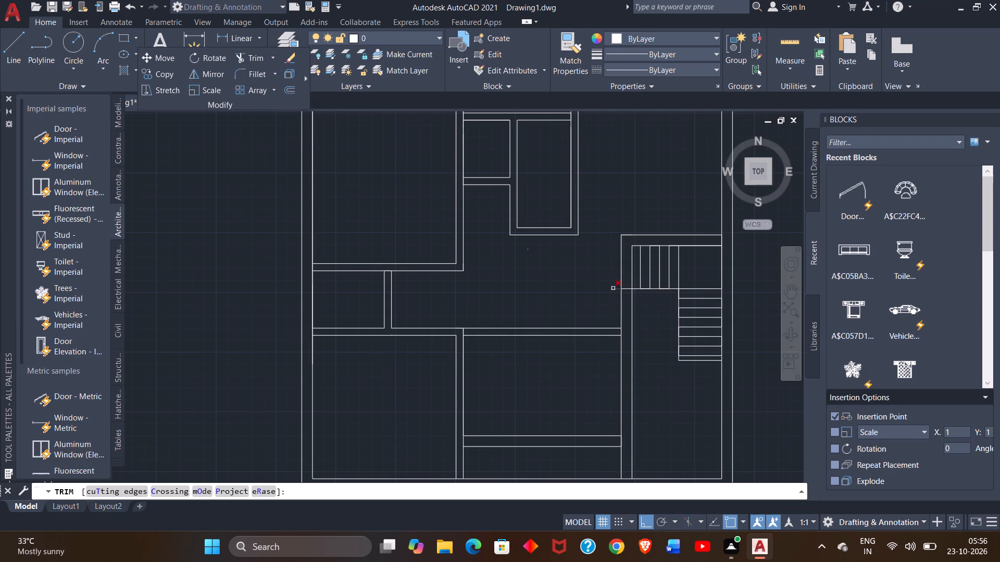
click(613, 288)
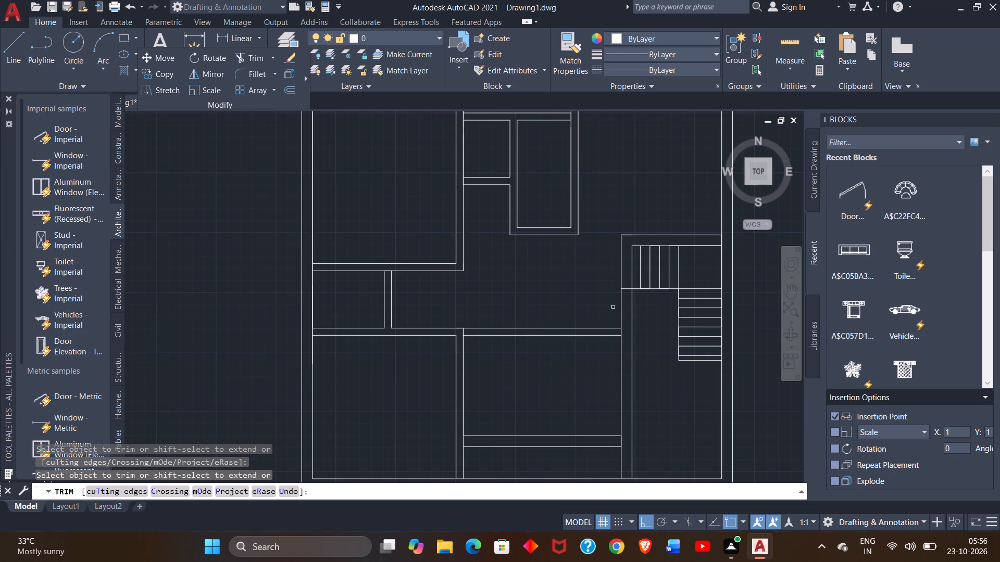
right_click(613, 307)
click(631, 315)
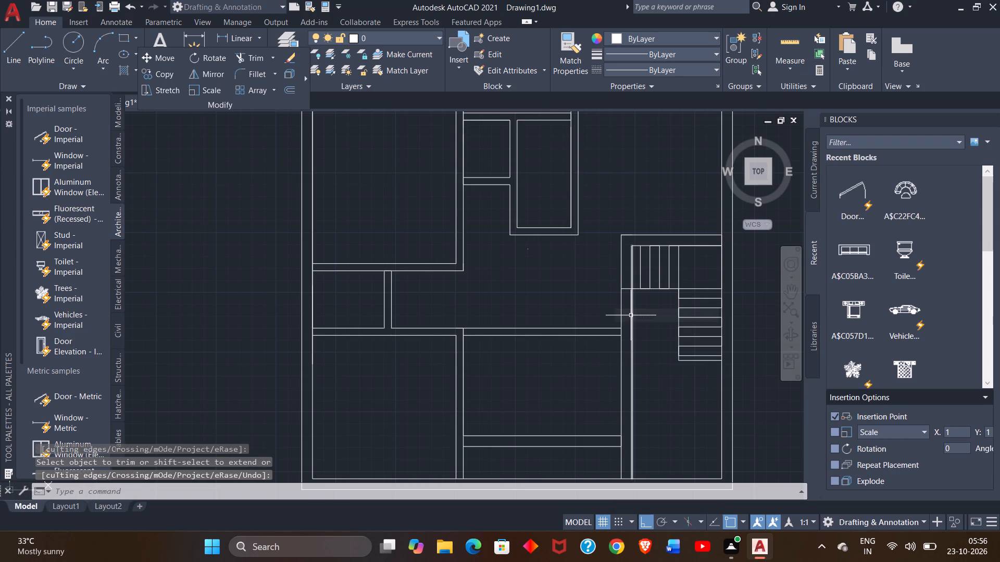
drag(631, 315, 514, 279)
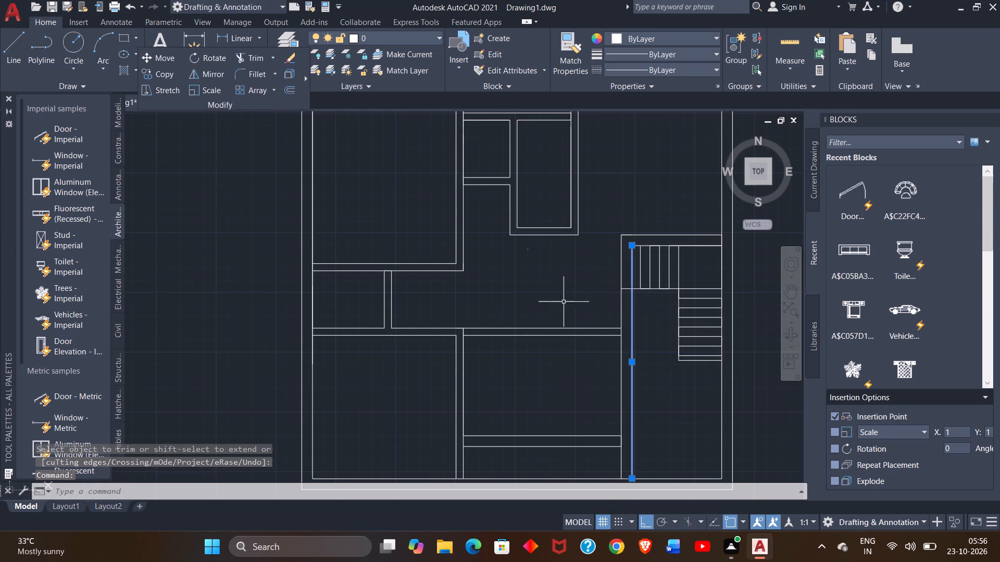
drag(514, 279, 493, 271)
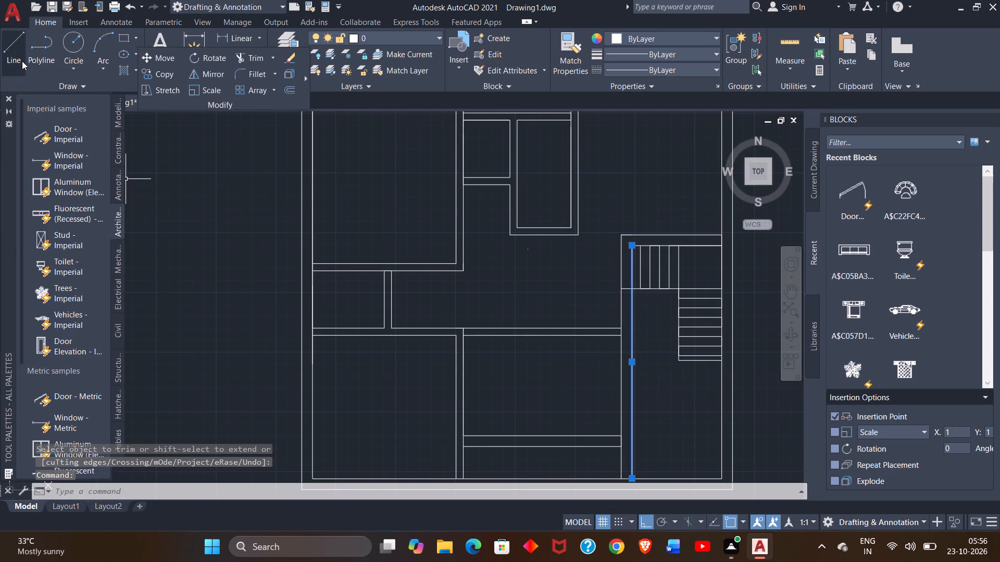
Draw a line across the stair room's left wall that continues the linking wall's upper line to the inner face.
click(22, 61)
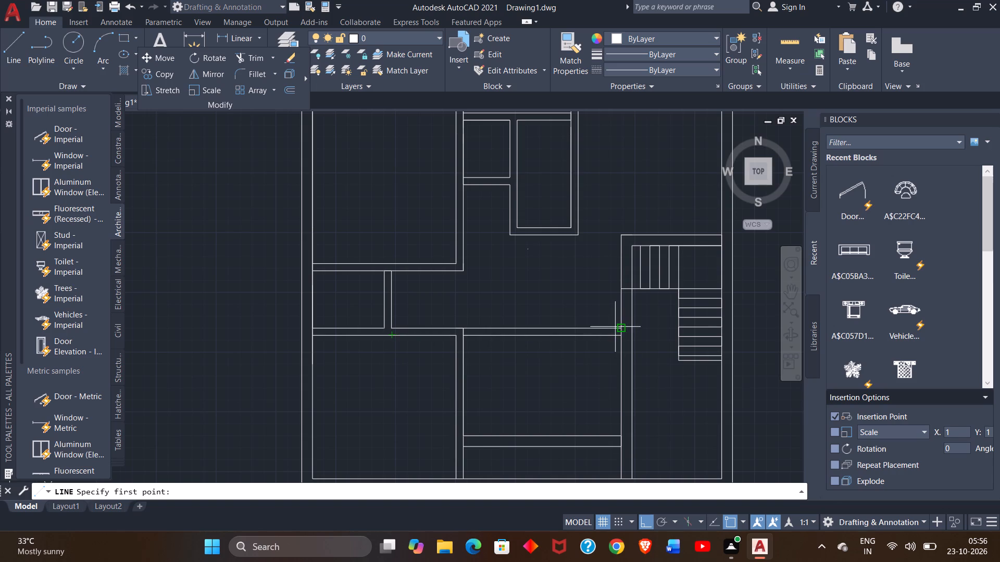
click(619, 327)
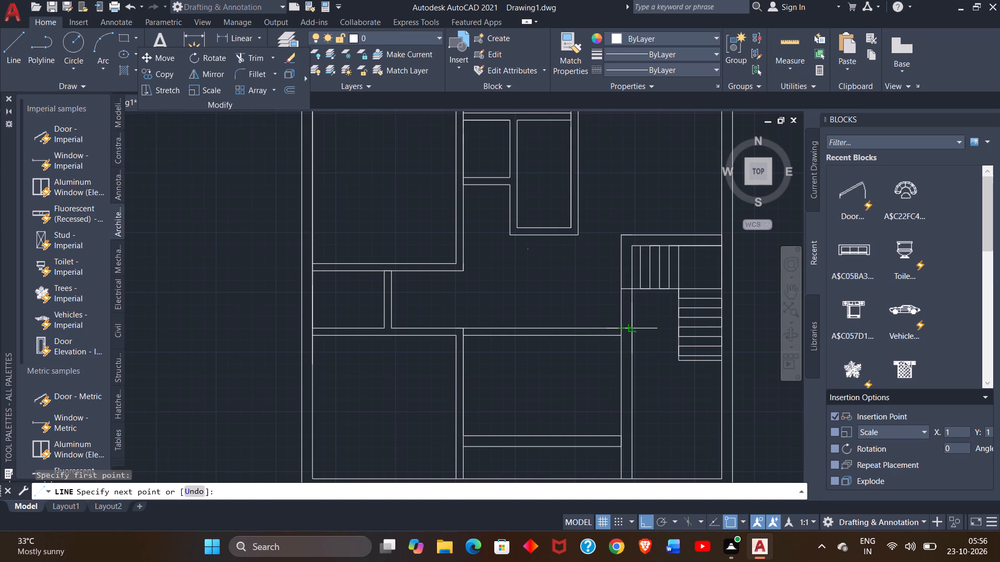
click(631, 326)
right_click(635, 322)
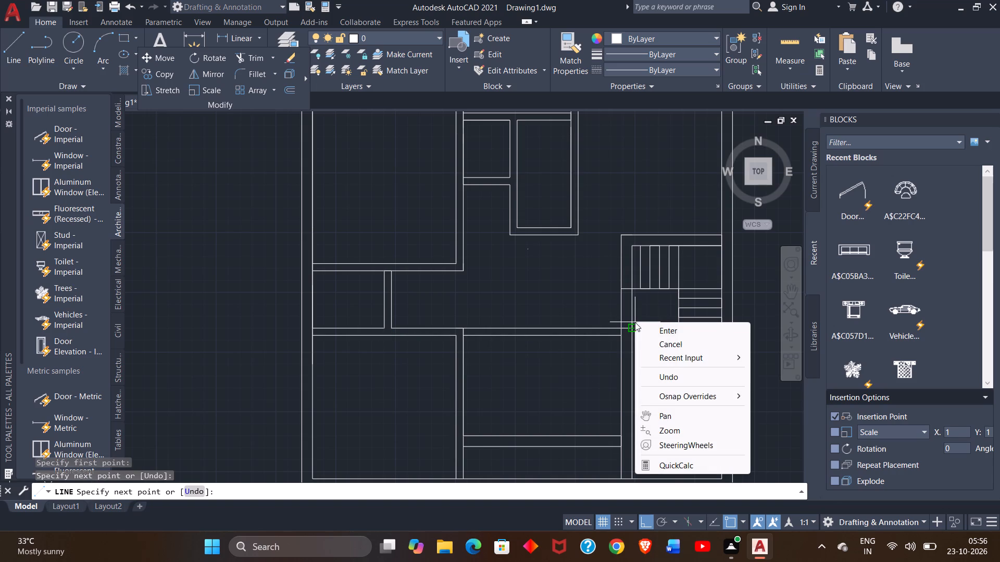
click(652, 328)
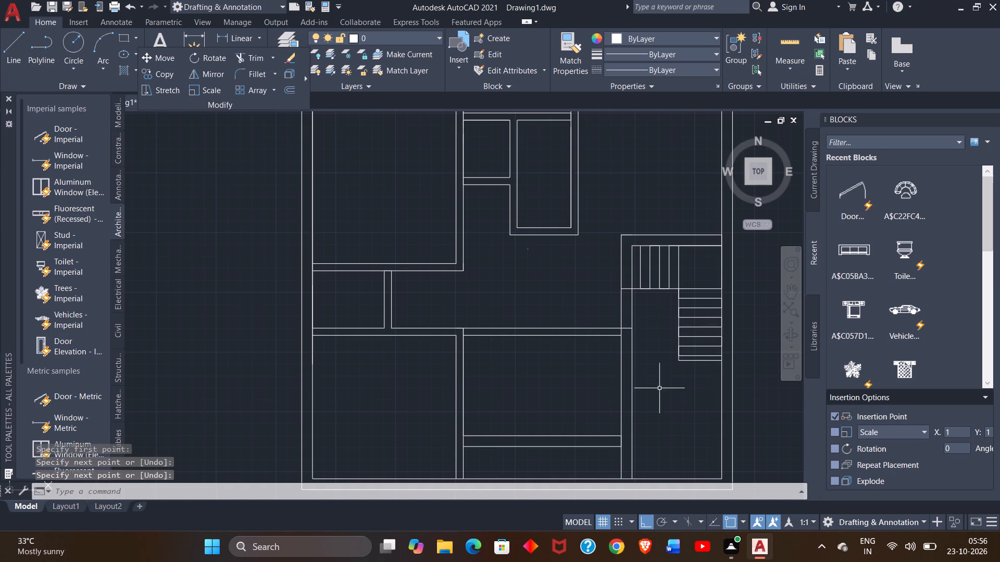
Draw a line across the stair room's left wall that continues the lower line of the 9" horizontal wall to the inner face.
click(14, 65)
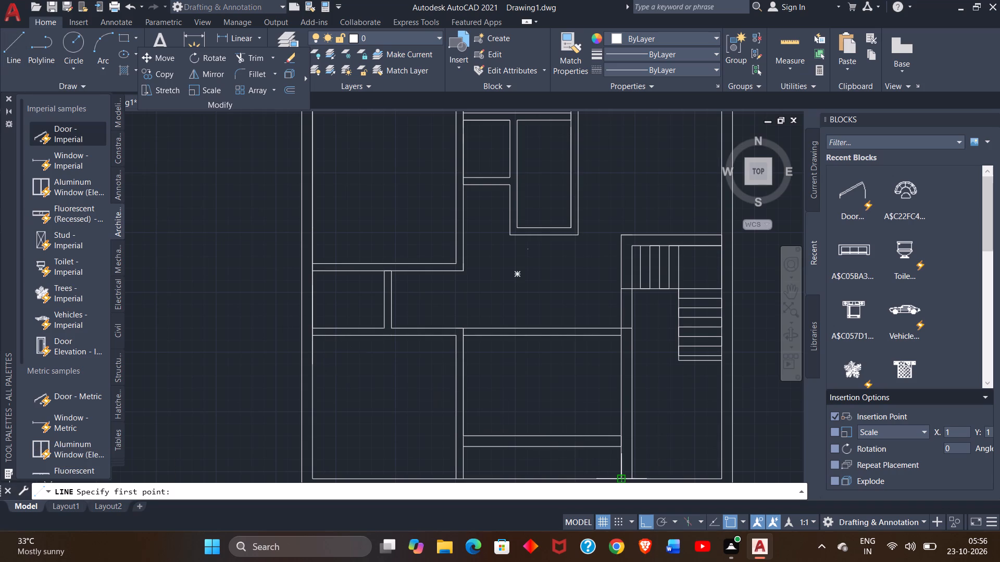
drag(620, 449, 633, 448)
click(633, 448)
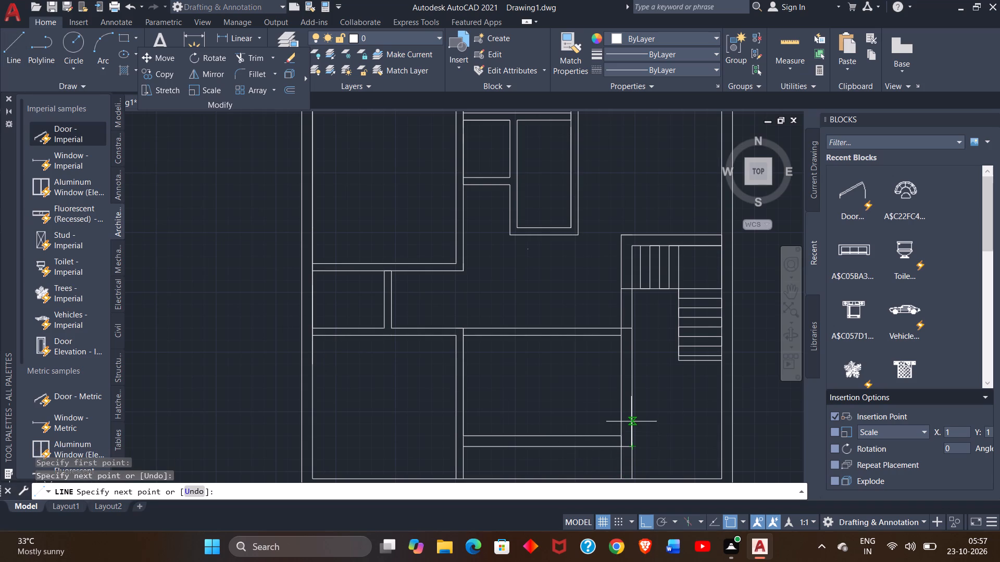
right_click(631, 421)
click(648, 277)
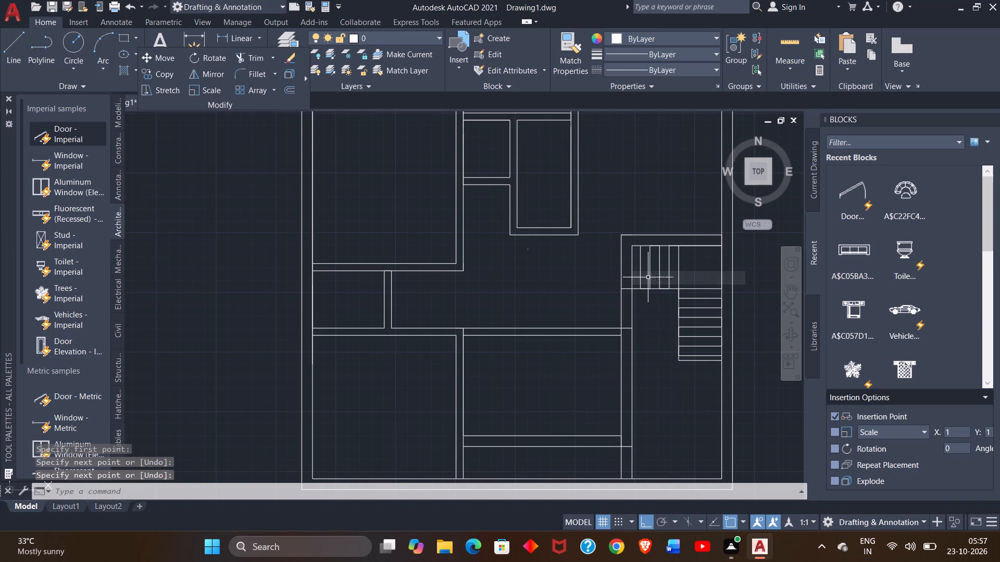
Trim the outer line of the stair room's left wall where the linking wall and the 9" horizontal wall join it.
click(249, 59)
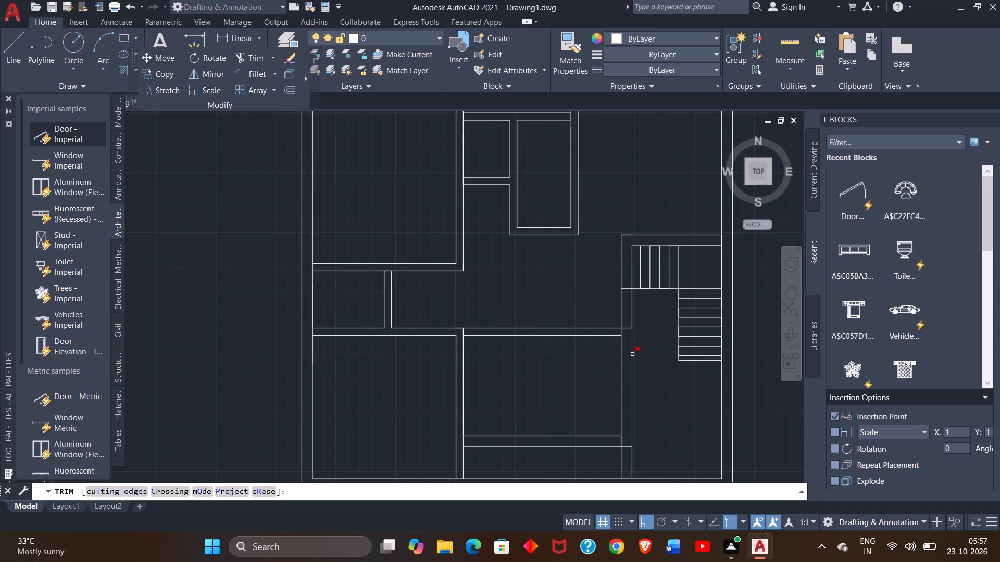
ctrl+scroll(632, 354, up, 2)
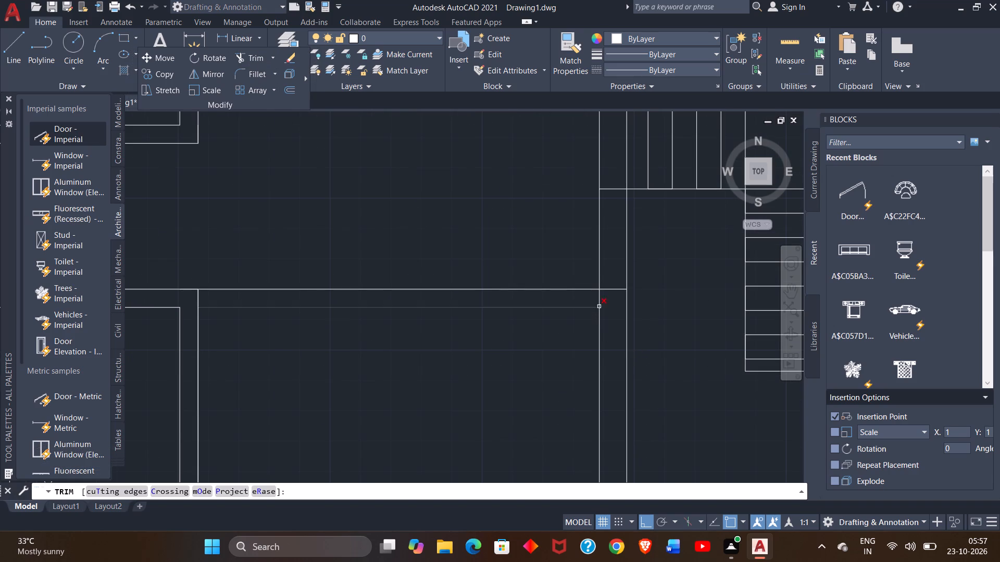
click(598, 301)
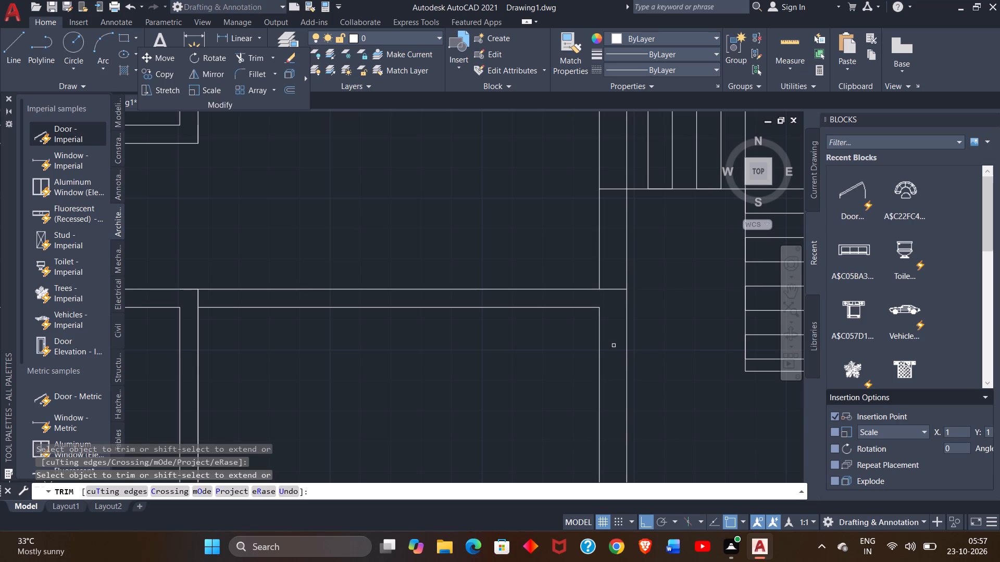
ctrl+scroll(539, 365, down, 2)
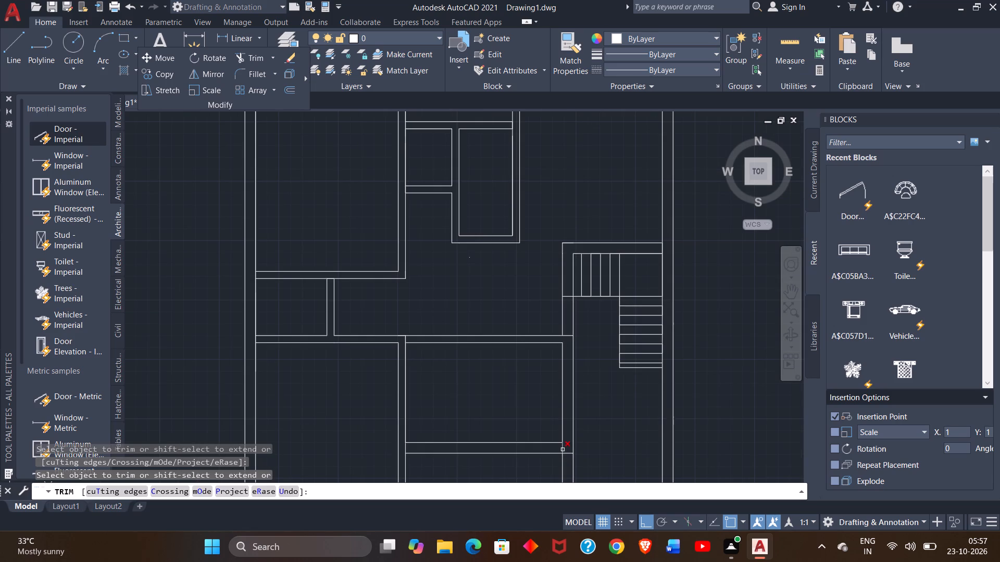
ctrl+scroll(562, 450, up, 4)
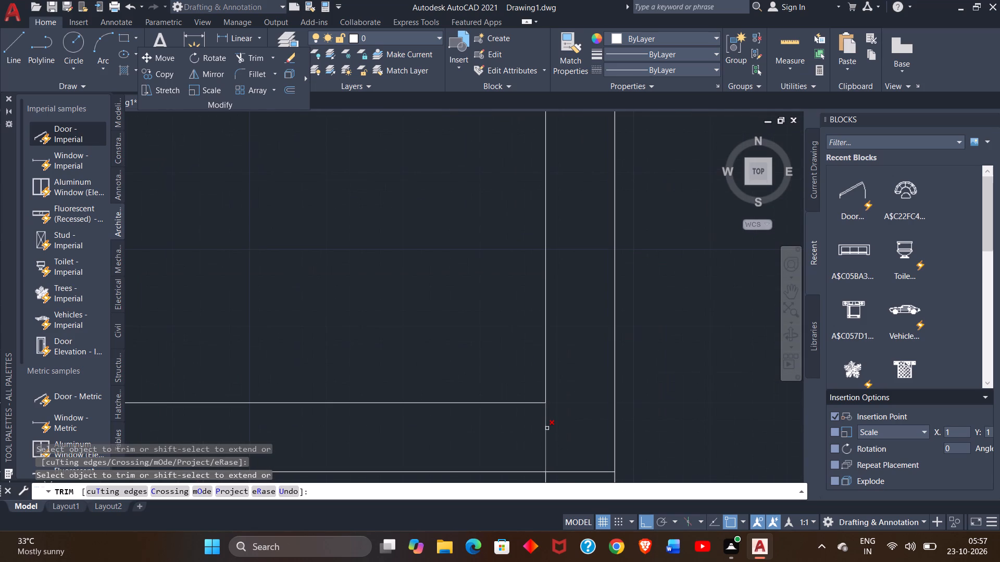
drag(547, 428, 561, 431)
drag(561, 431, 523, 431)
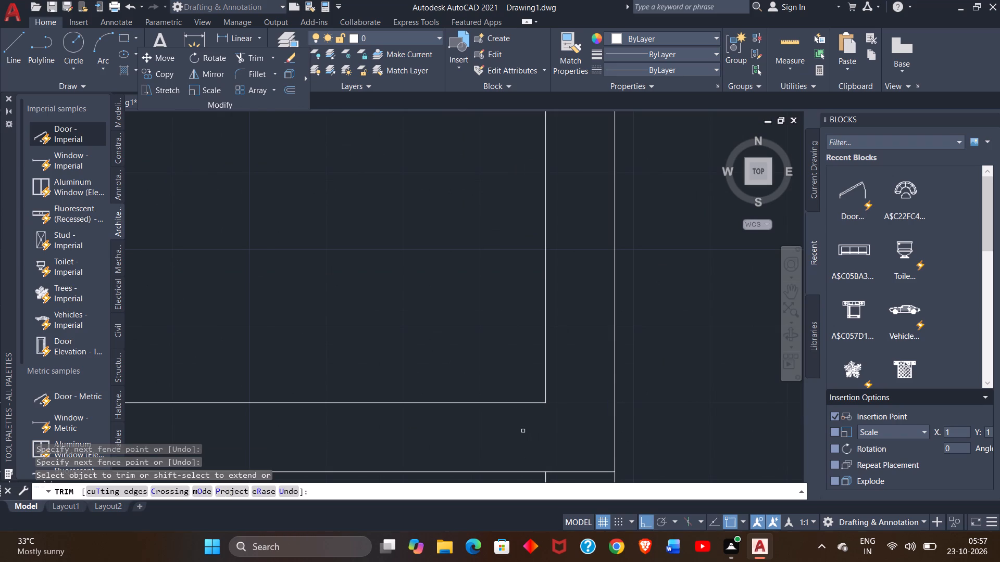
click(523, 431)
ctrl+scroll(523, 431, down, 2)
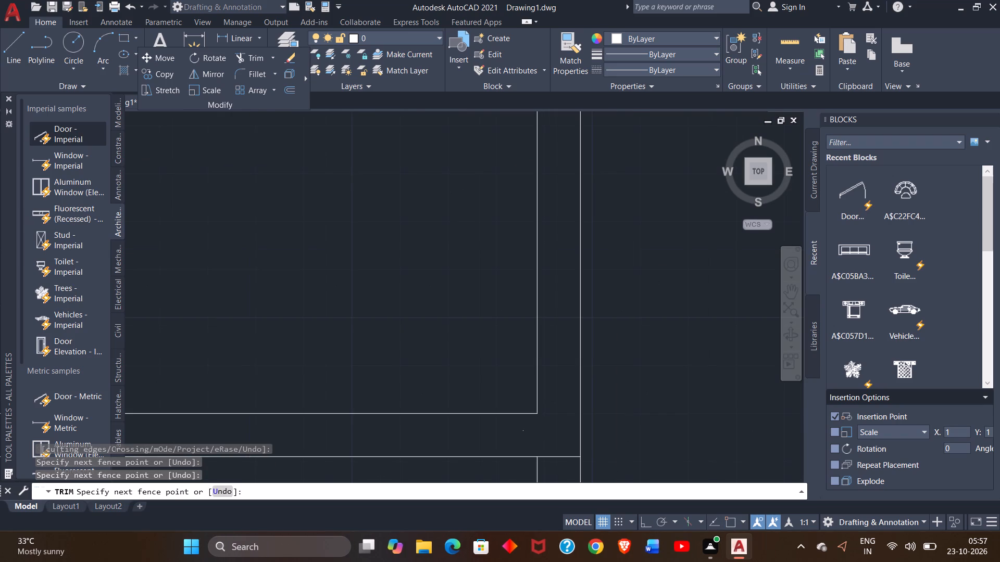
ctrl+scroll(523, 431, down, 2)
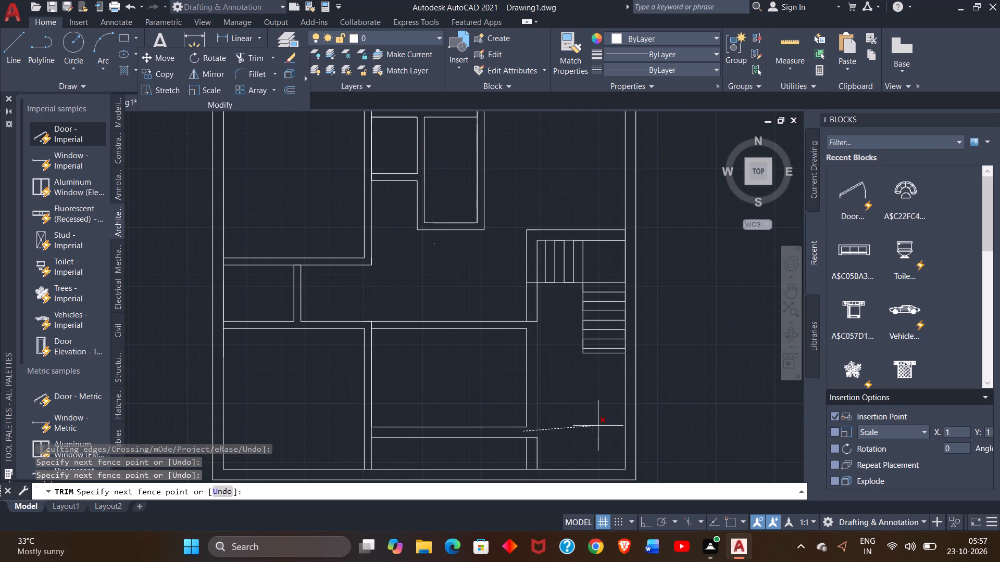
click(527, 432)
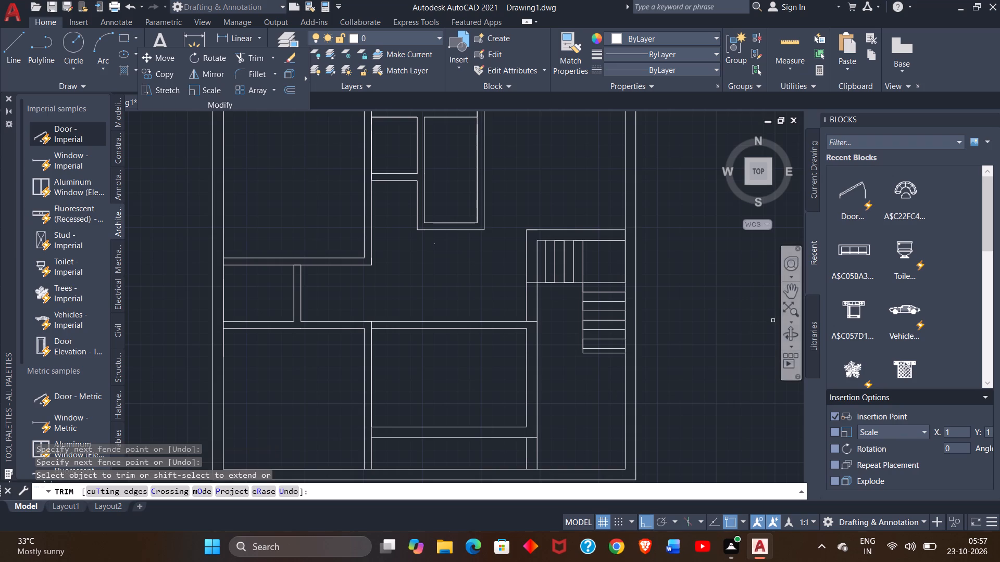
Draw a line across the bottom outer wall that continues the right face of the lower-left room's right wall to the outer face.
click(792, 289)
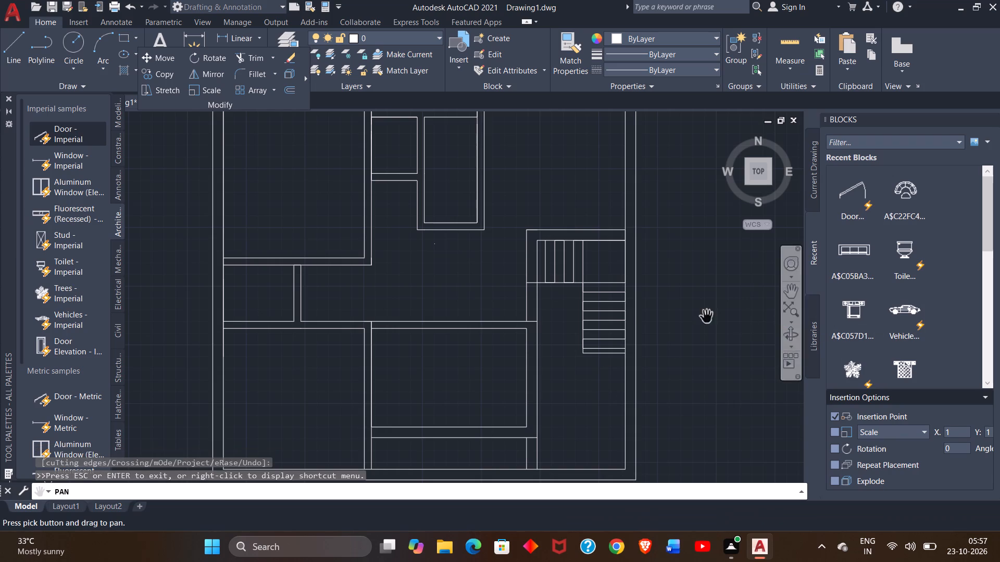
drag(579, 370, 593, 323)
ctrl+scroll(610, 367, down, 1)
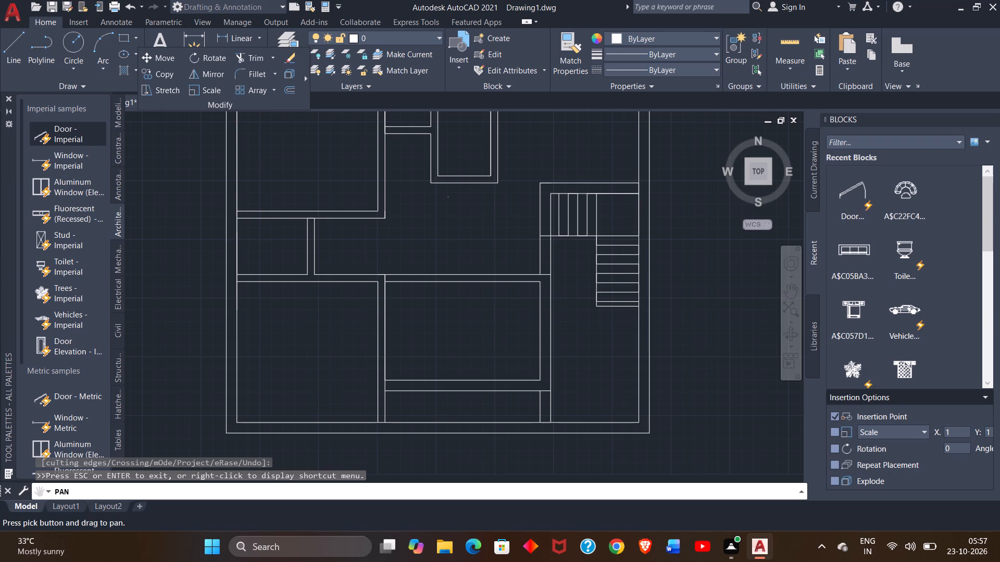
click(5, 57)
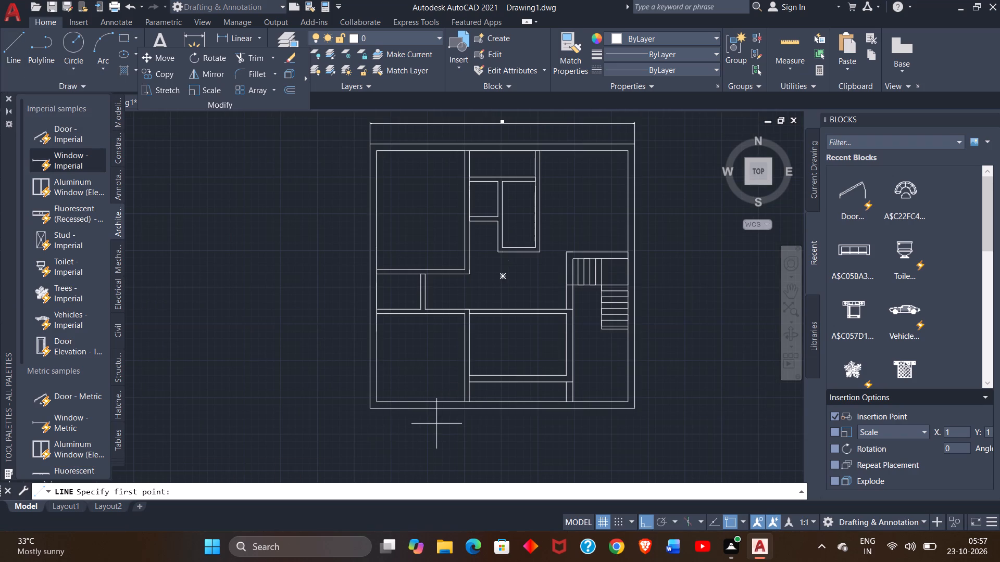
ctrl+scroll(485, 413, up, 1)
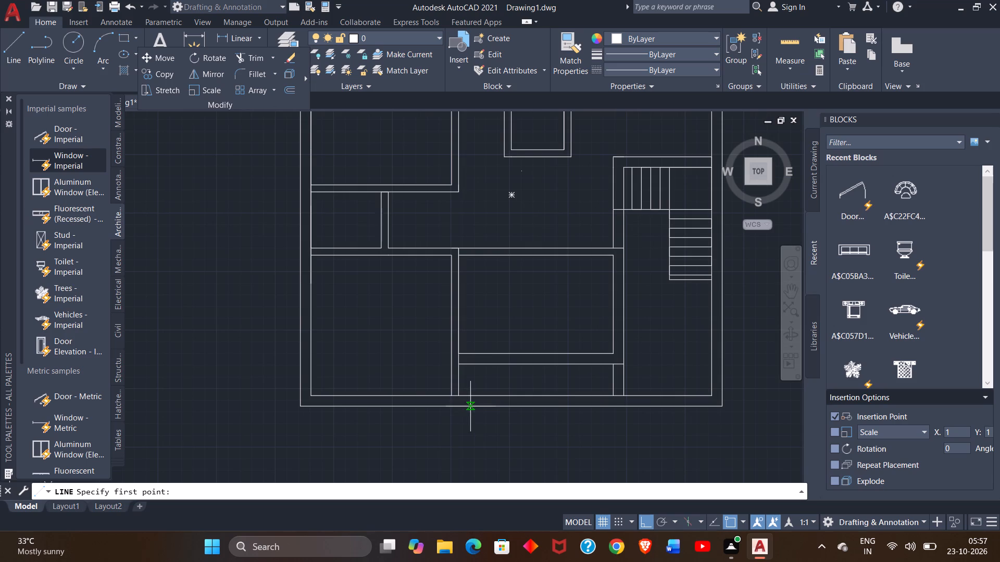
drag(459, 397, 459, 405)
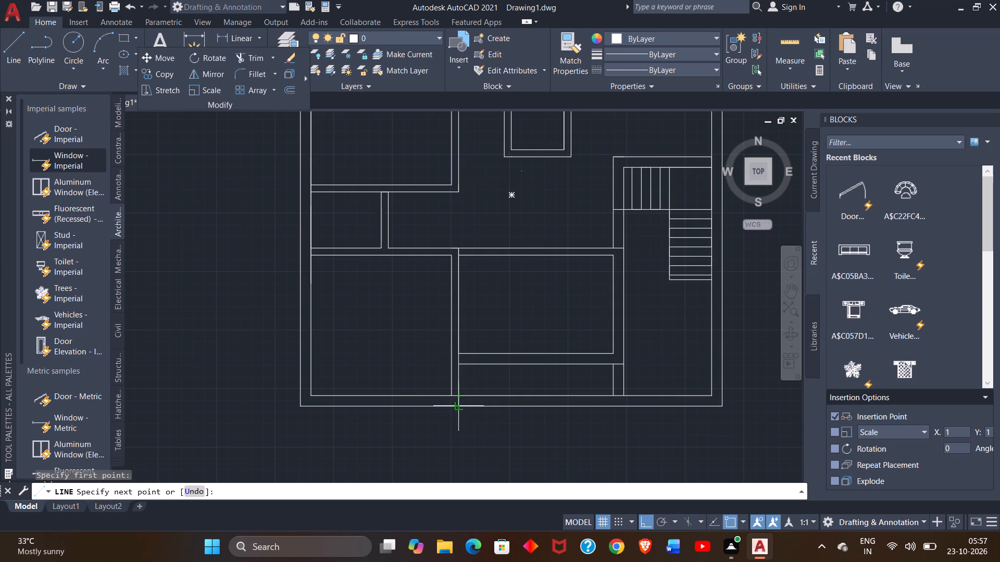
click(459, 405)
click(459, 405)
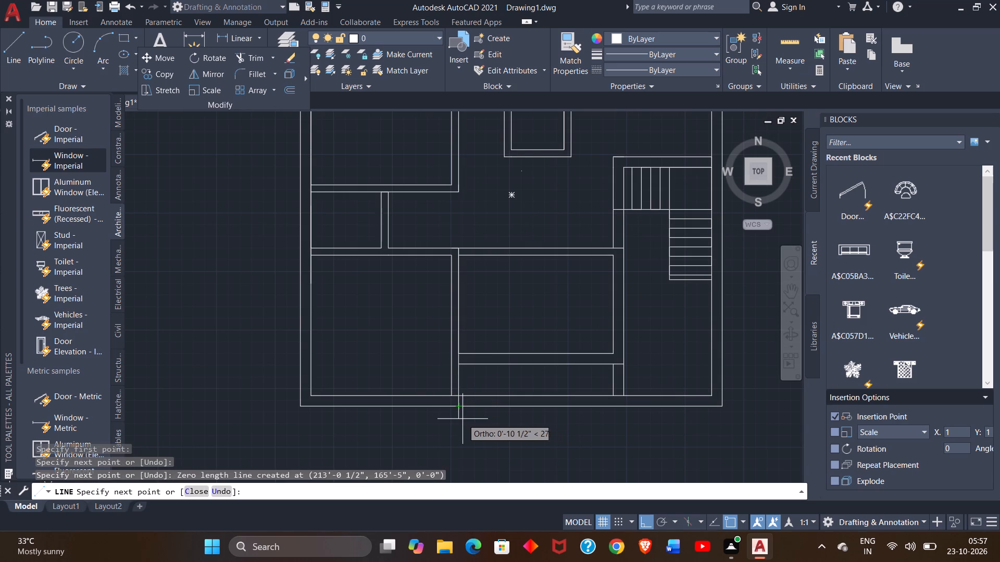
right_click(463, 419)
click(492, 267)
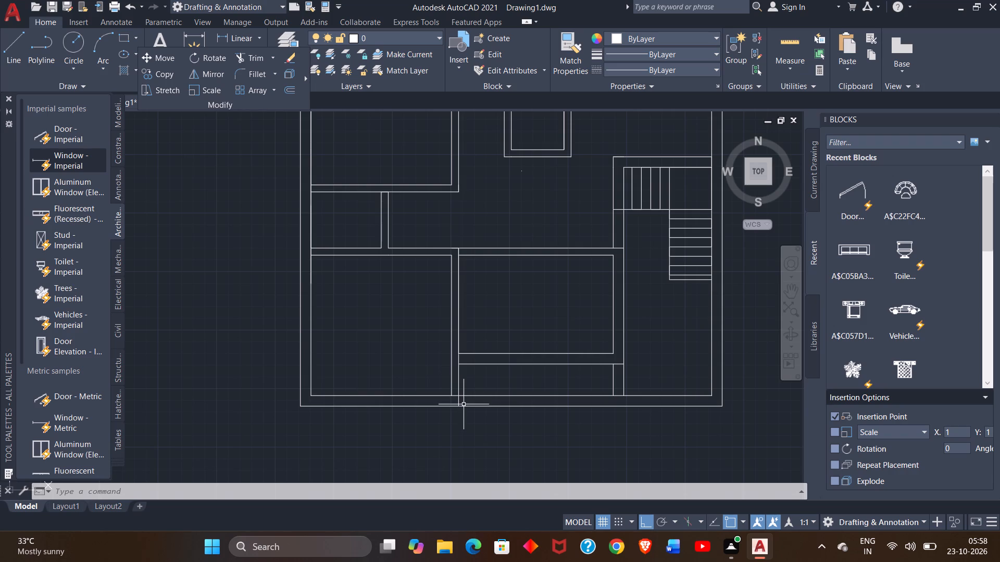
Trim the lower-left room's right wall junctions, opening the bottom wall's inner line and the wall's right face at the 9" horizontal wall.
ctrl+scroll(464, 404, up, 3)
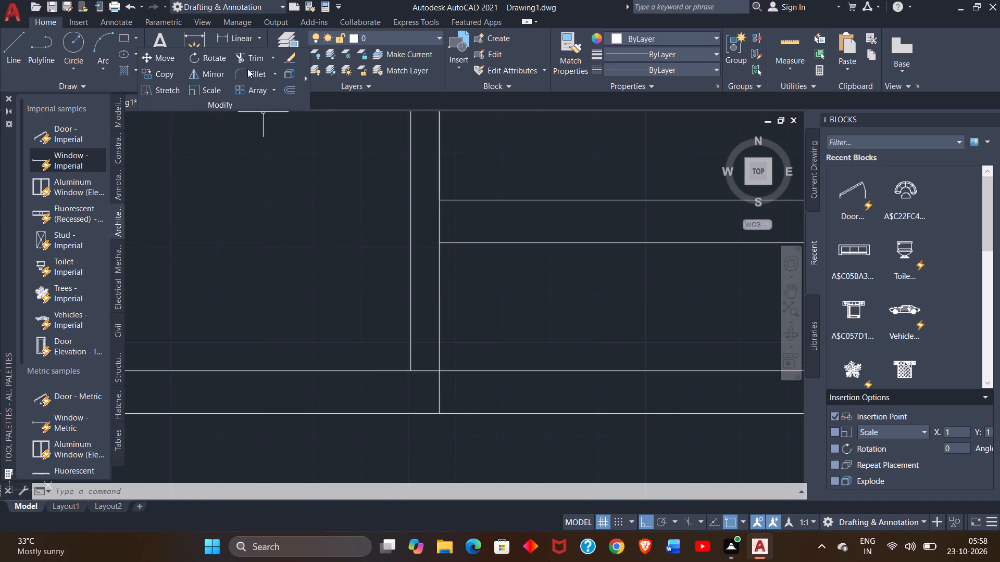
click(245, 60)
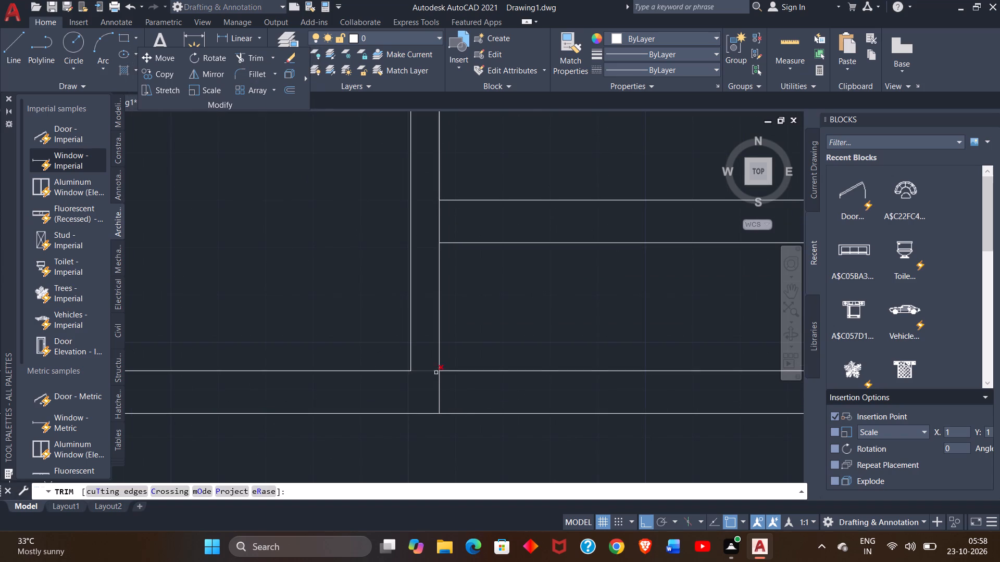
click(428, 369)
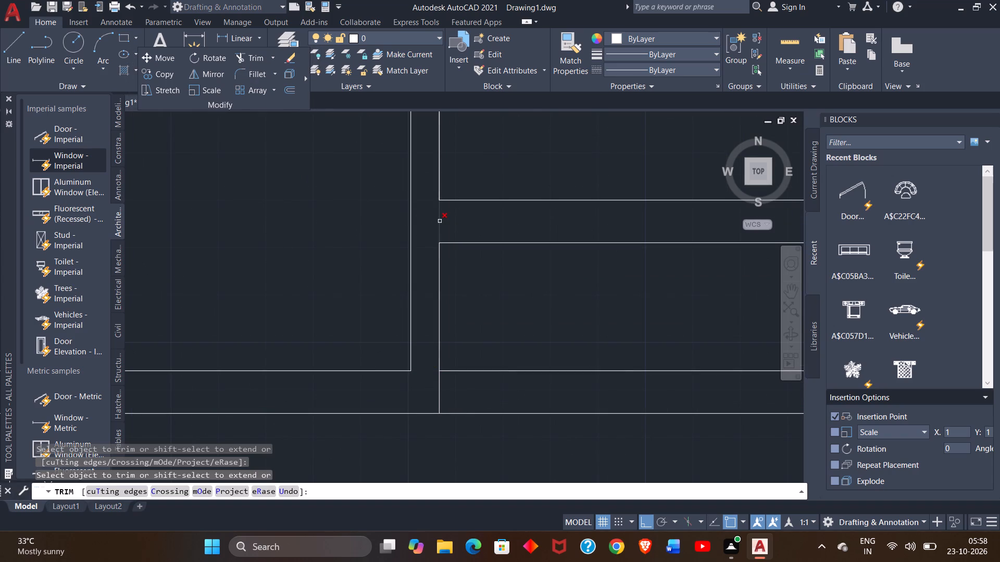
click(440, 222)
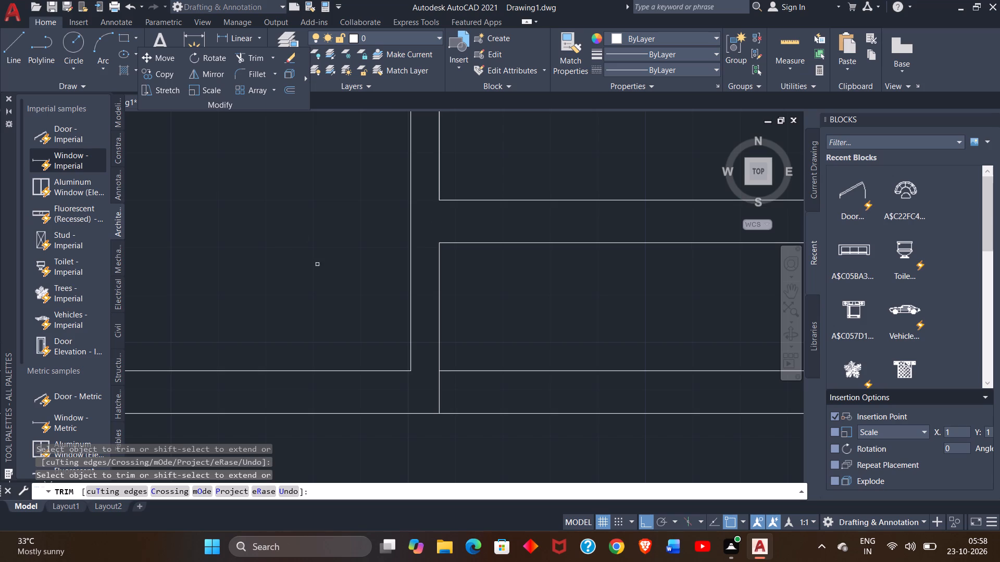
ctrl+scroll(485, 371, down, 1)
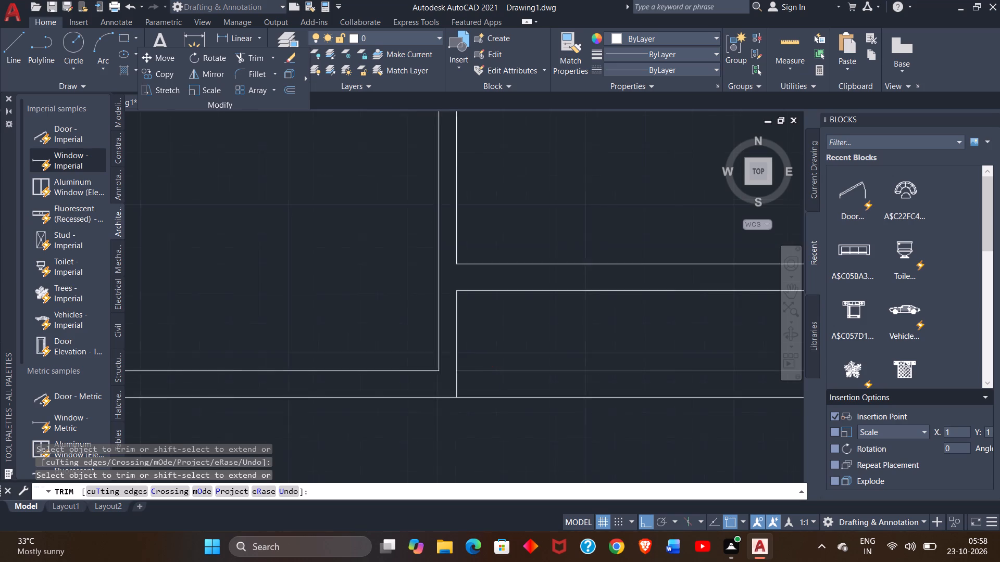
ctrl+scroll(485, 371, down, 3)
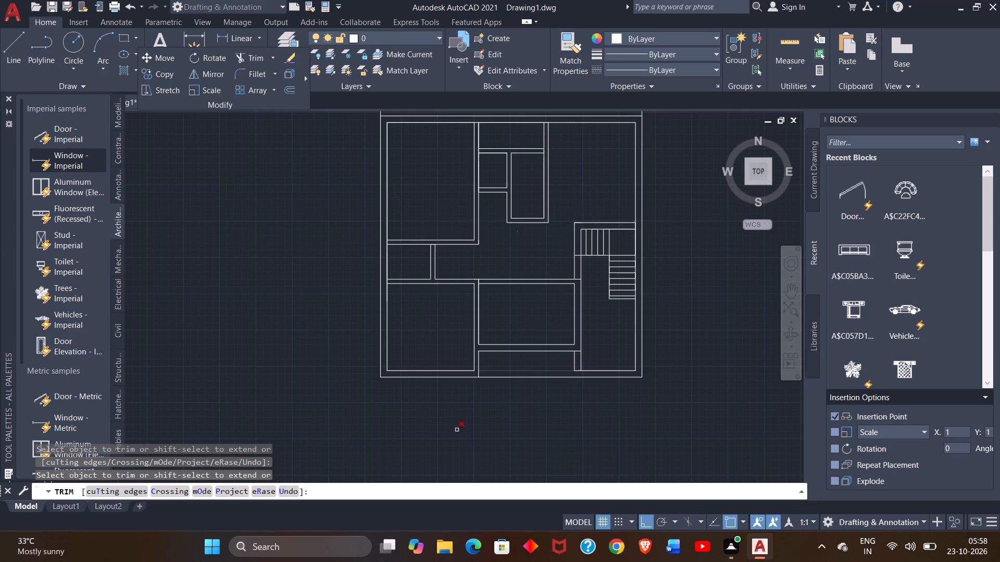
right_click(454, 437)
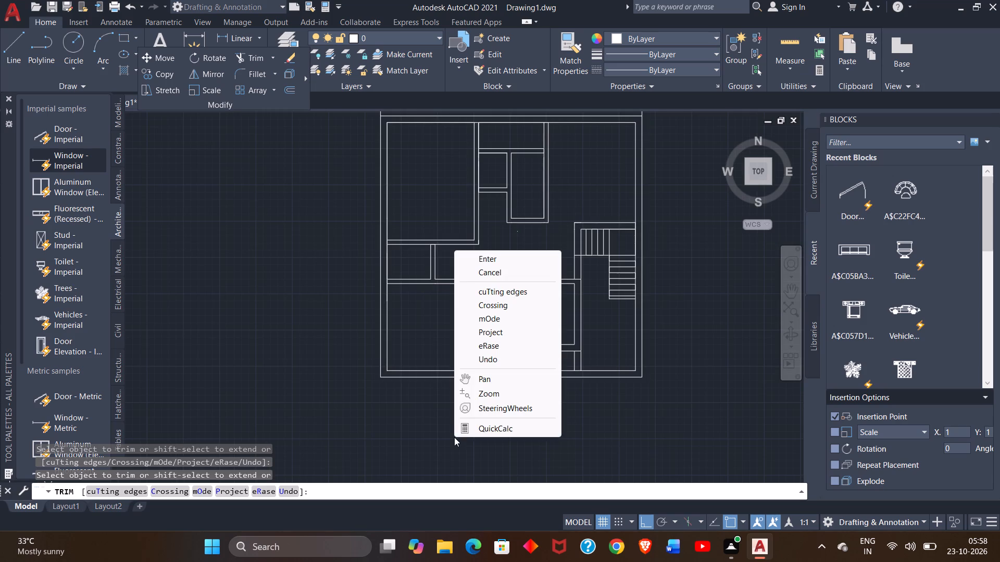
click(487, 253)
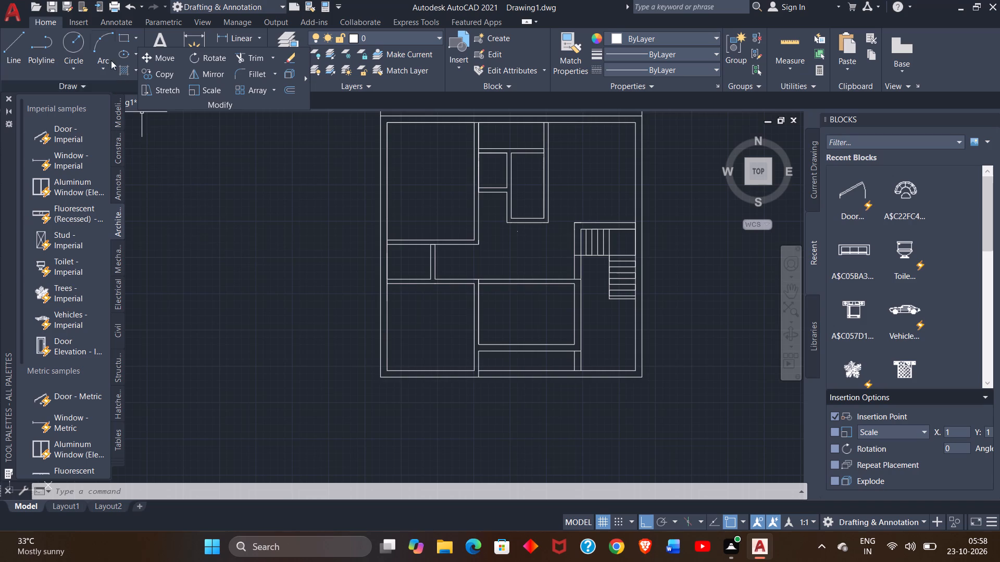
Draw lines across the bottom outer wall that continue both faces of the short wall below the 9" horizontal wall to the outer face.
click(11, 61)
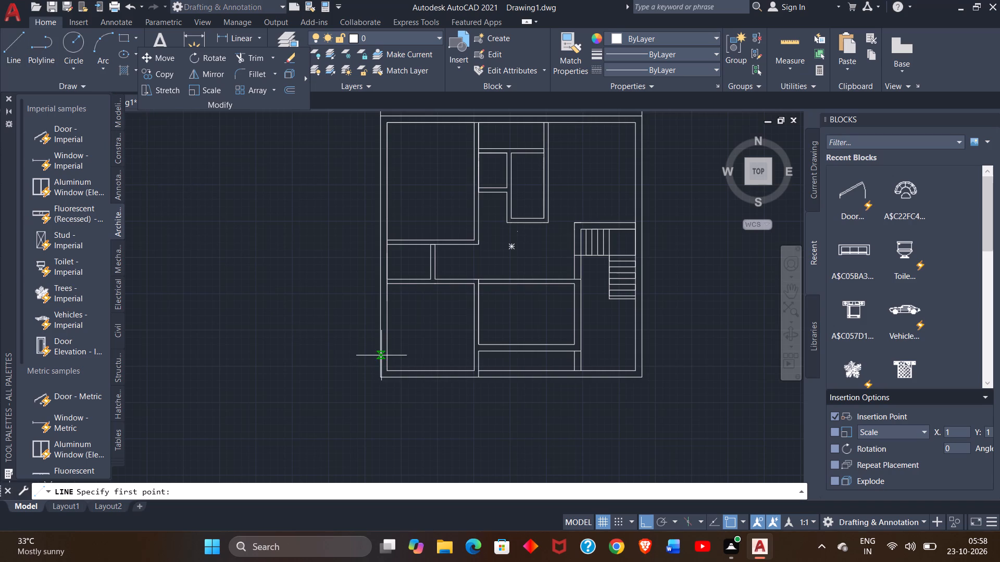
ctrl+scroll(562, 373, up, 2)
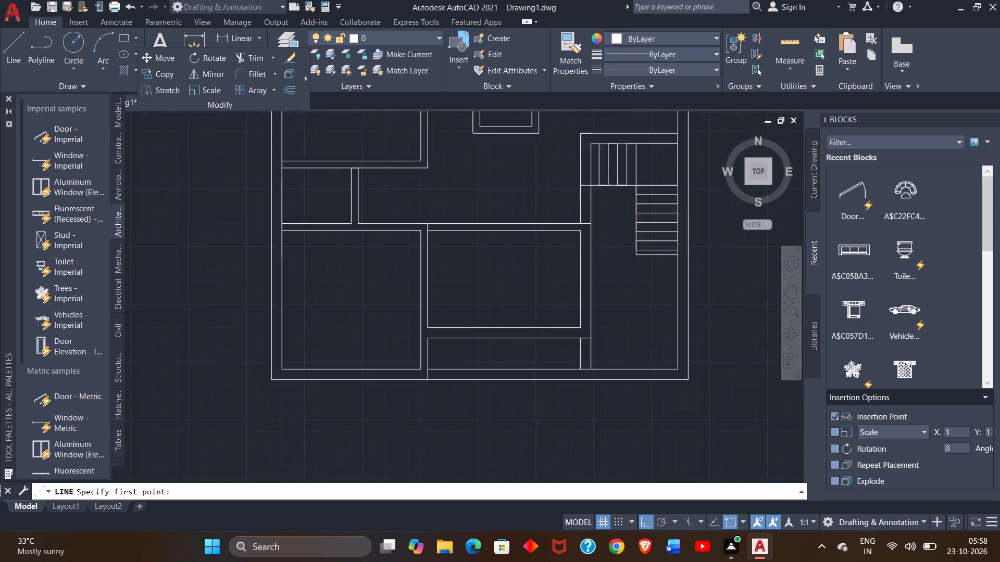
drag(587, 367, 587, 384)
click(587, 384)
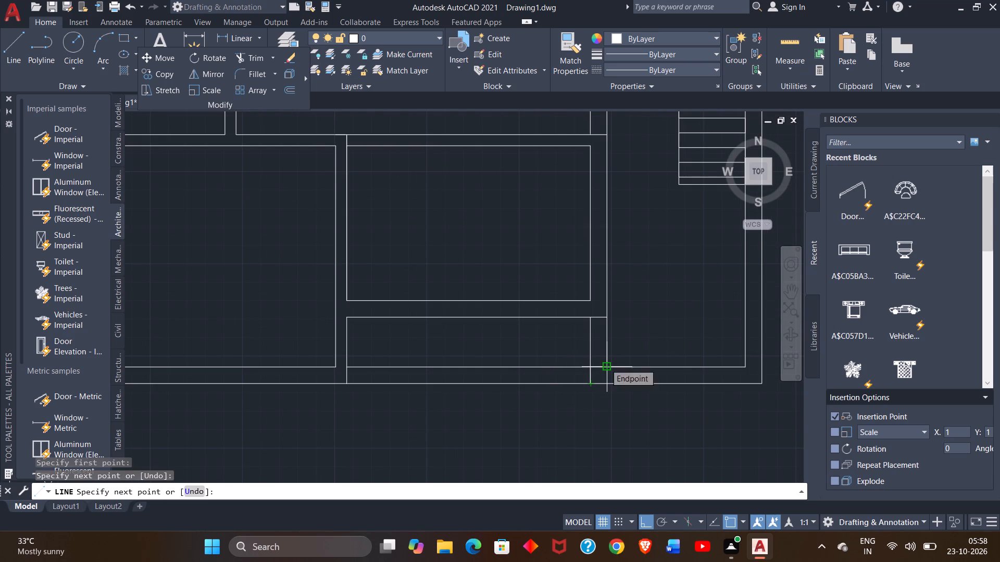
drag(605, 364, 604, 380)
click(604, 380)
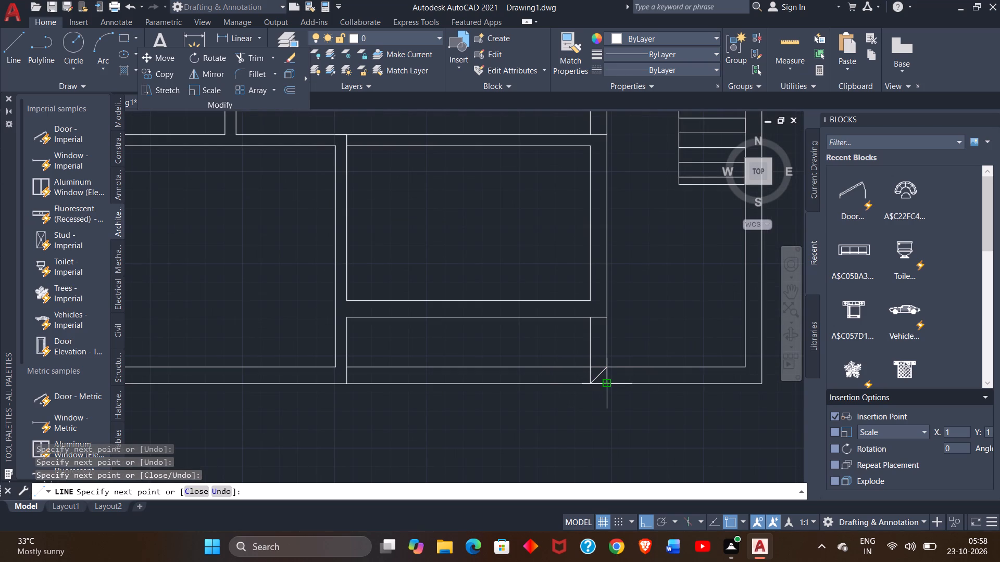
right_click(615, 415)
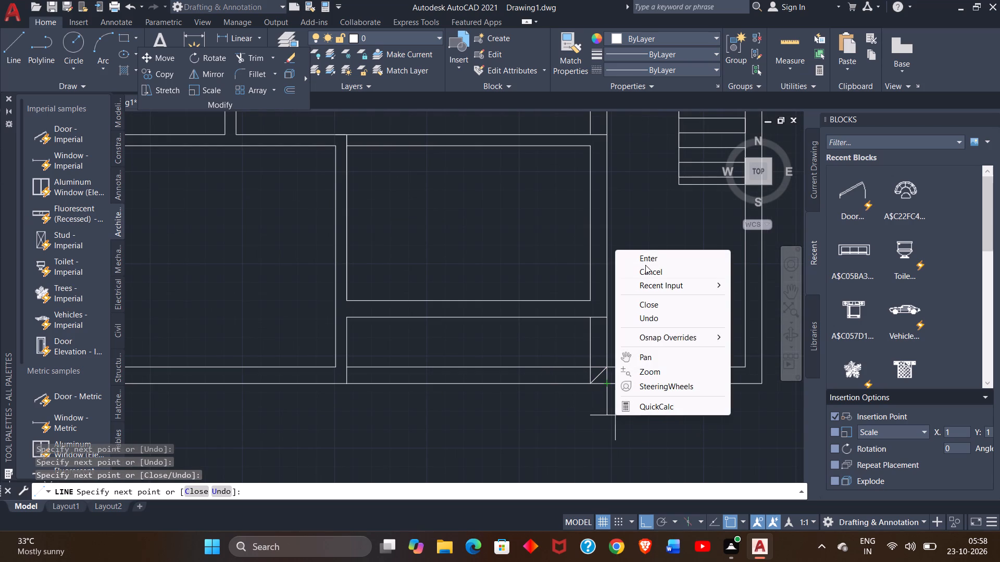
click(645, 265)
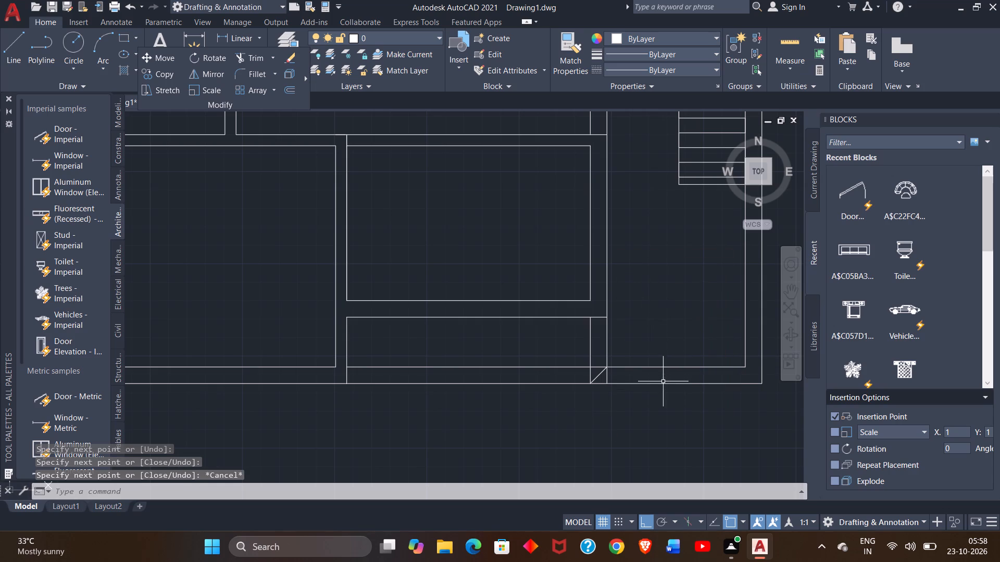
Draw a line across the bottom outer wall that continues the right outer wall's inner face to the outer face.
click(20, 65)
click(20, 65)
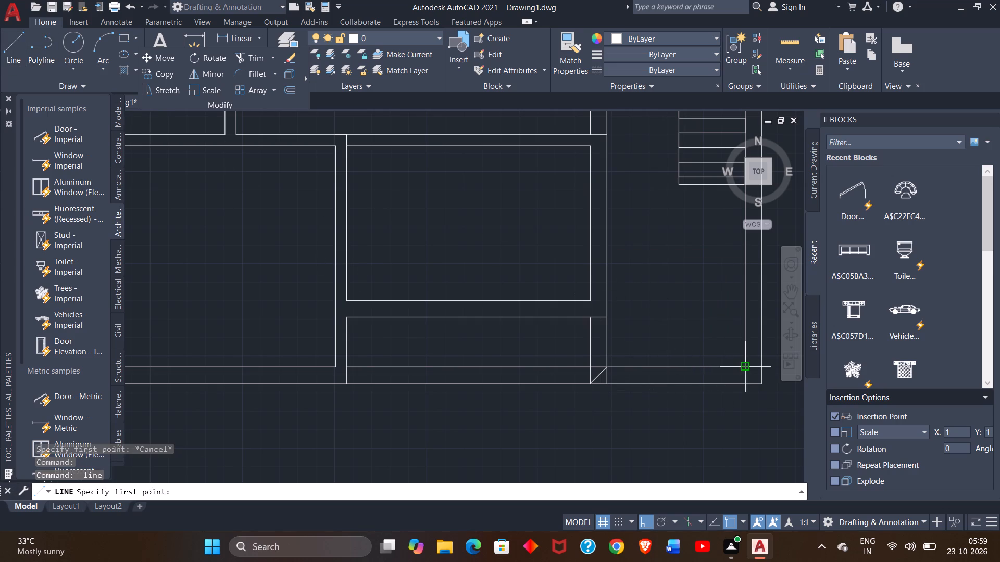
drag(744, 365, 744, 381)
click(744, 381)
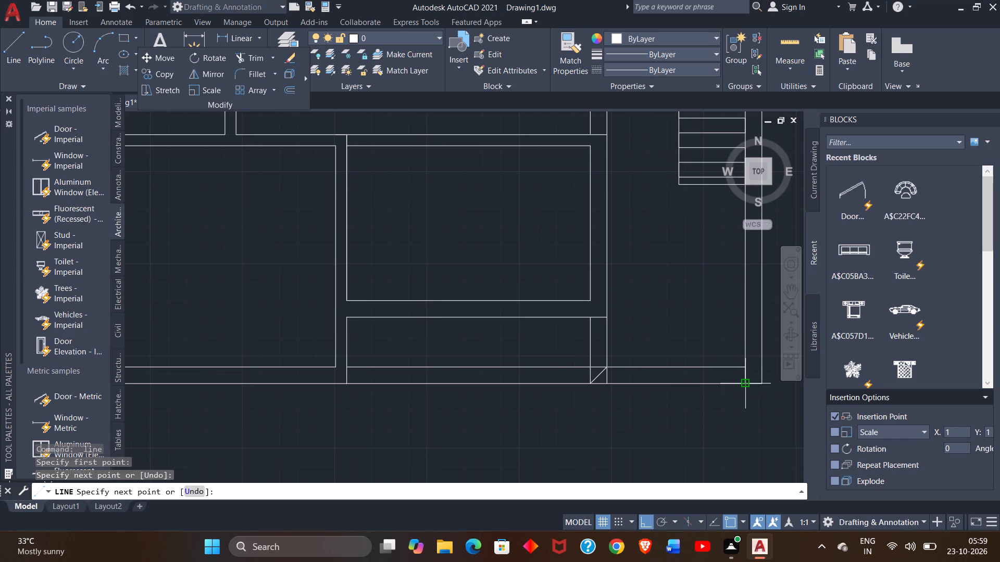
right_click(718, 386)
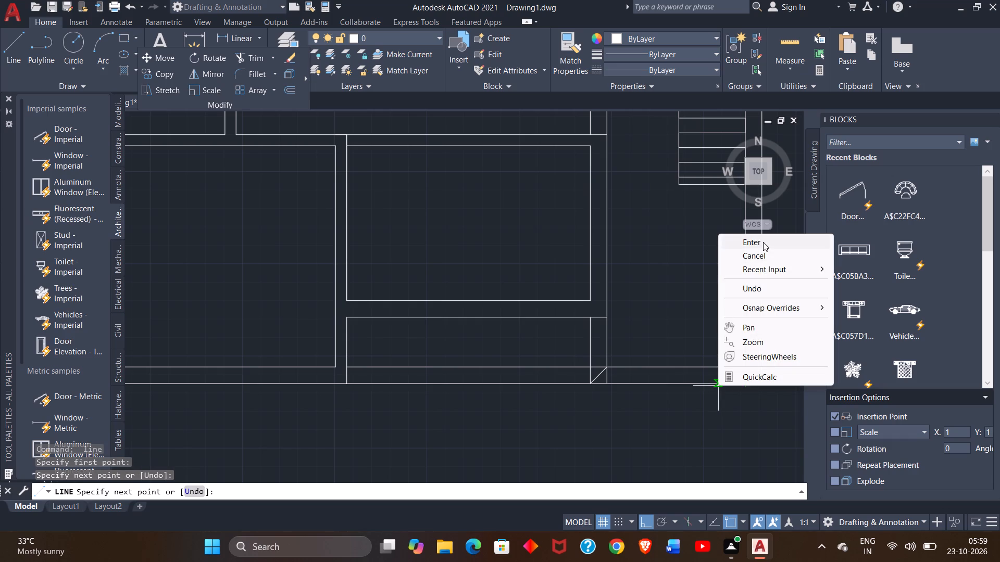
click(763, 242)
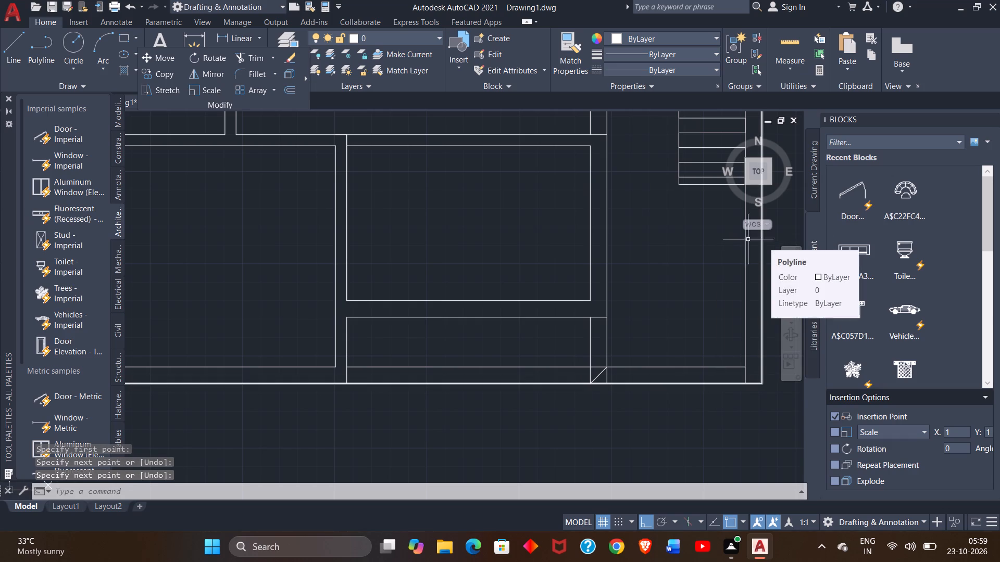
Trim away the bottom outer wall between the lower-left room and the right outer wall, plus the short wall below the 9" horizontal wall.
click(248, 53)
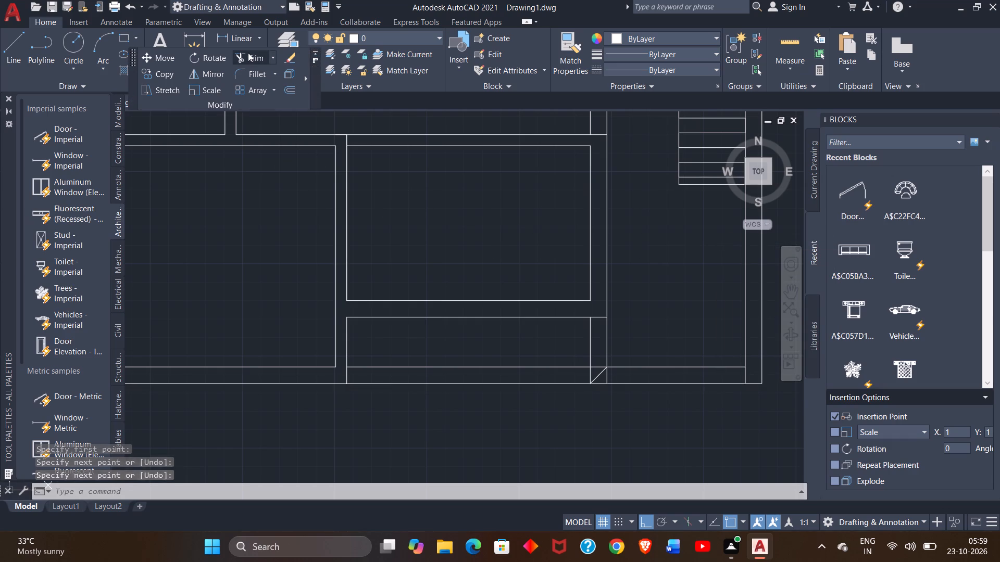
drag(392, 358, 409, 411)
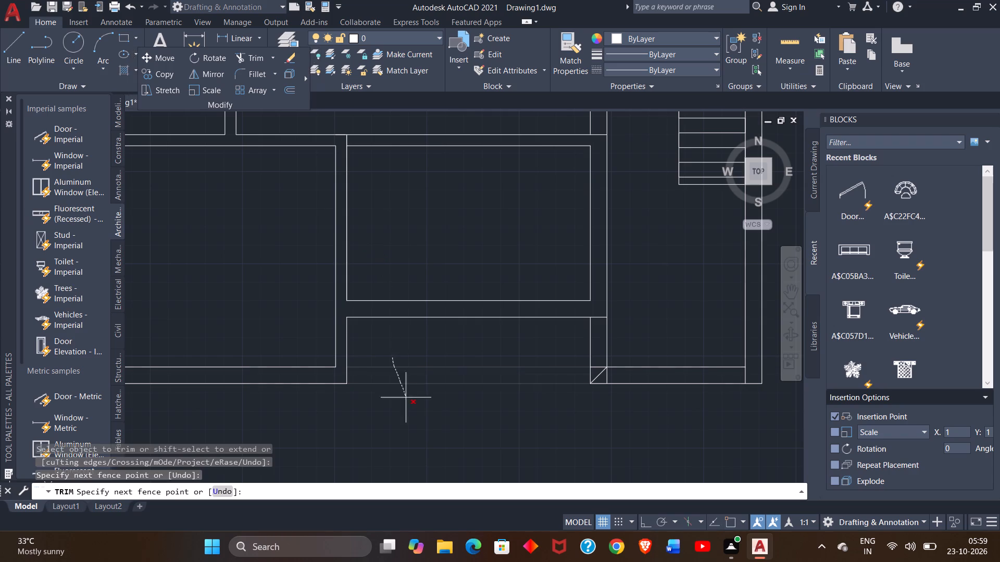
drag(409, 411, 410, 415)
drag(561, 345, 632, 355)
drag(632, 355, 633, 423)
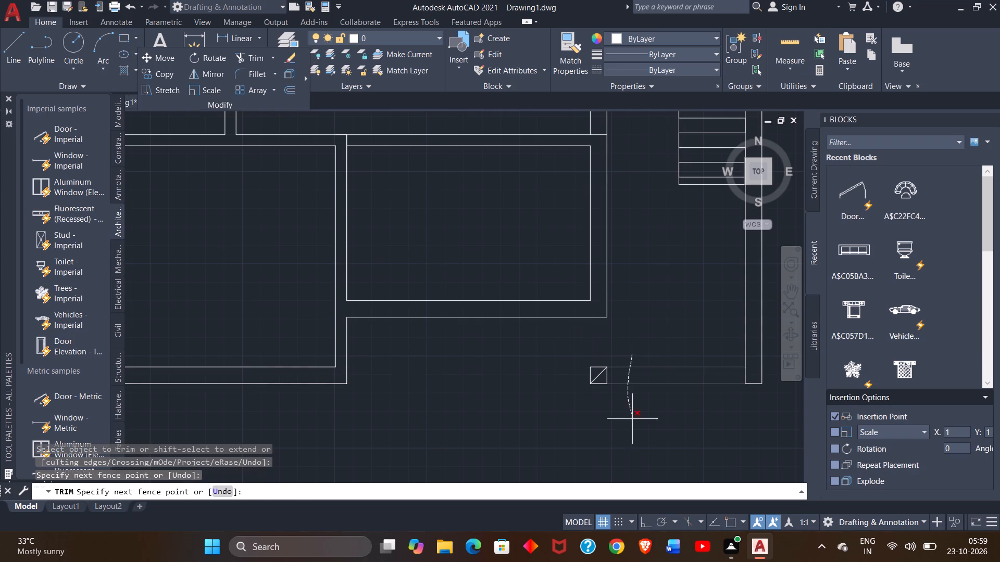
drag(633, 423, 635, 430)
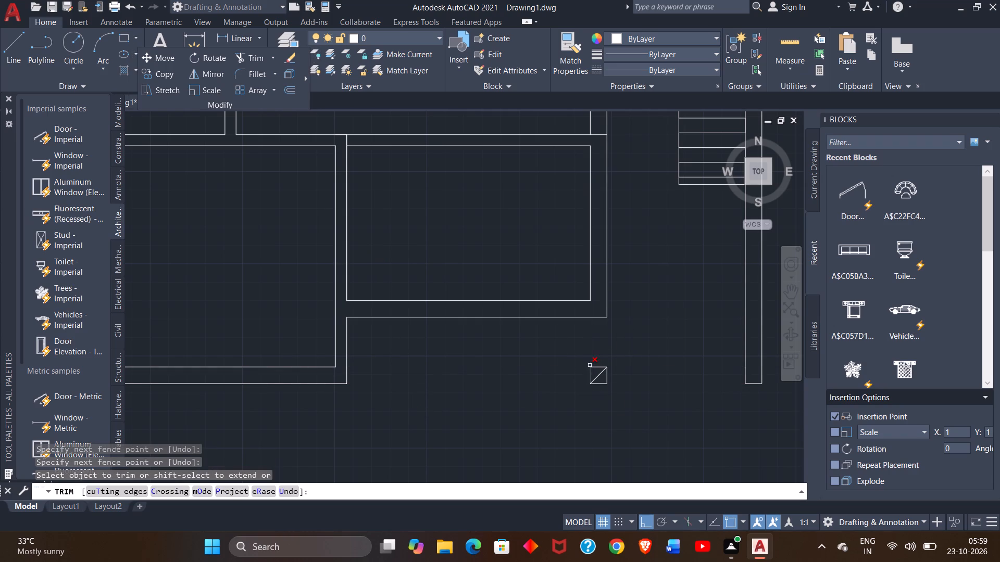
Trim away the leftover square with its diagonal where the short wall met the bottom outer wall.
drag(590, 362, 619, 411)
drag(629, 376, 541, 376)
Draw the front outline from the plan's lower-left outer corner: down 3' plus 6", across in line with the right outer face, and up to that wall's corner.
ctrl+scroll(541, 376, down, 3)
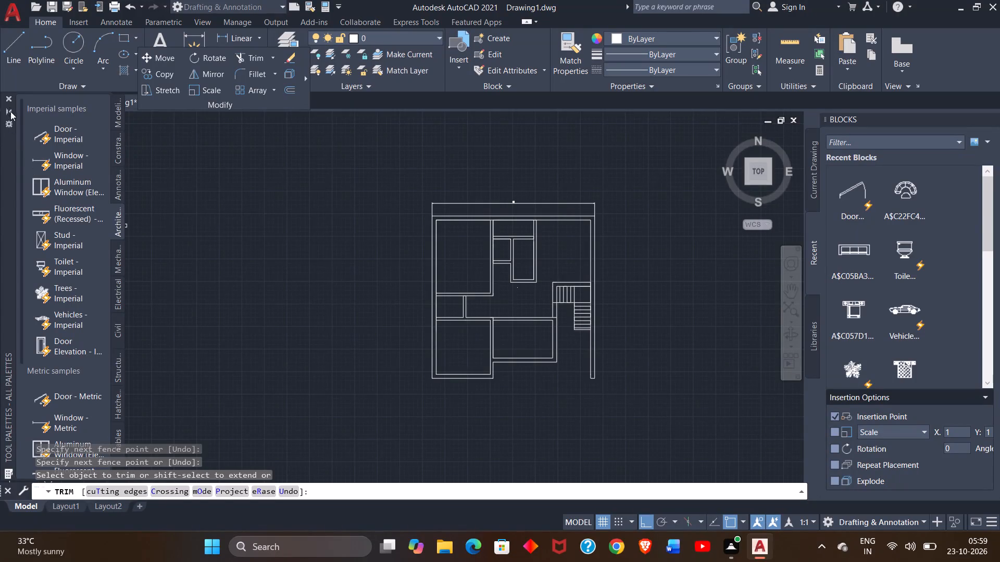
click(21, 50)
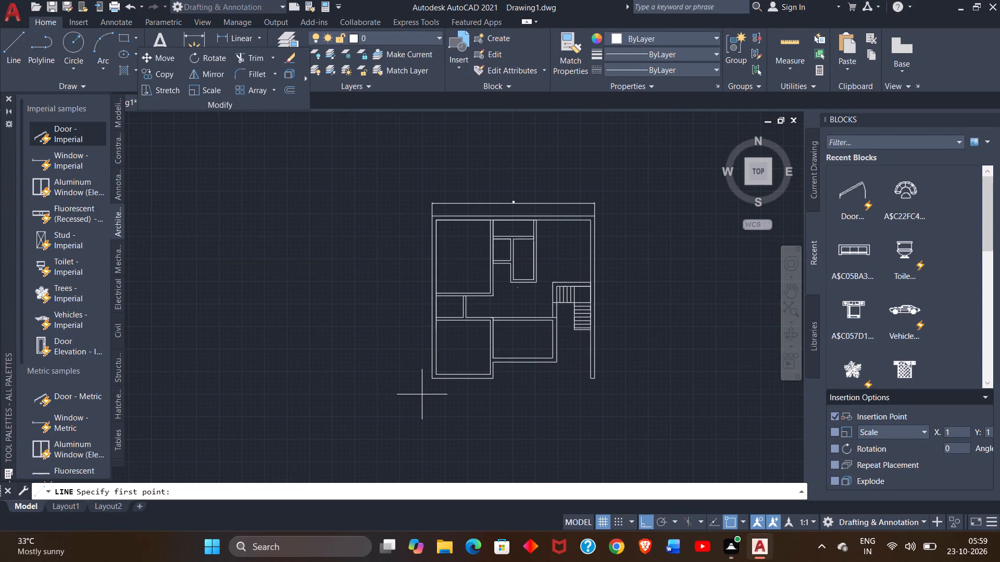
ctrl+scroll(422, 394, up, 3)
drag(459, 330, 461, 431)
text(3')
key(Return)
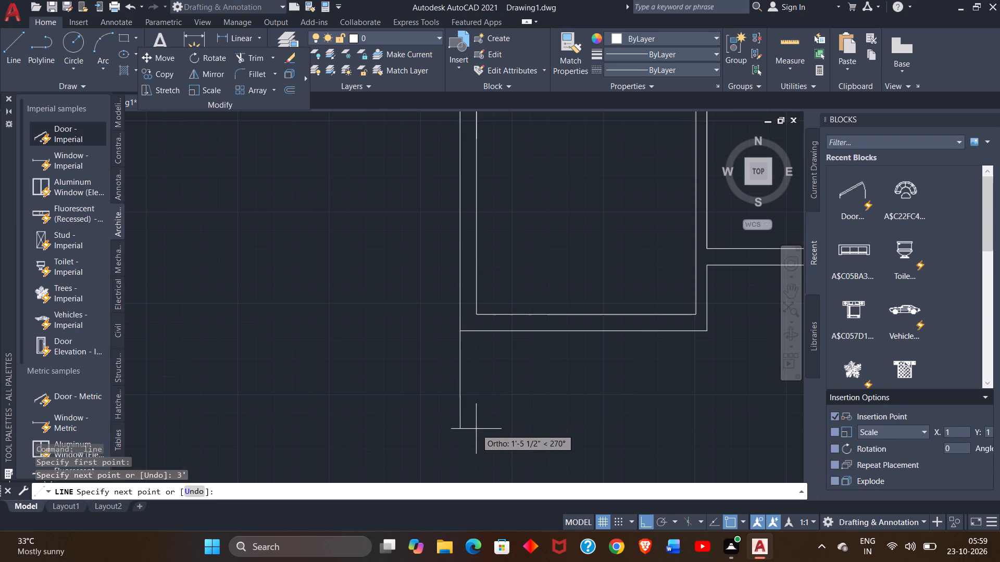
key(6)
key(shift+quotedbl)
key(Return)
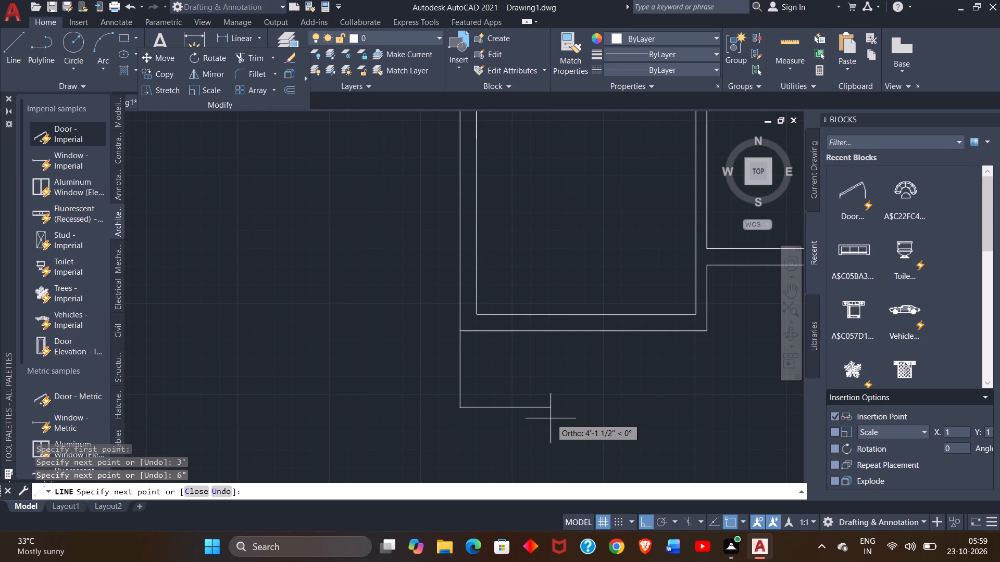
ctrl+scroll(551, 418, down, 3)
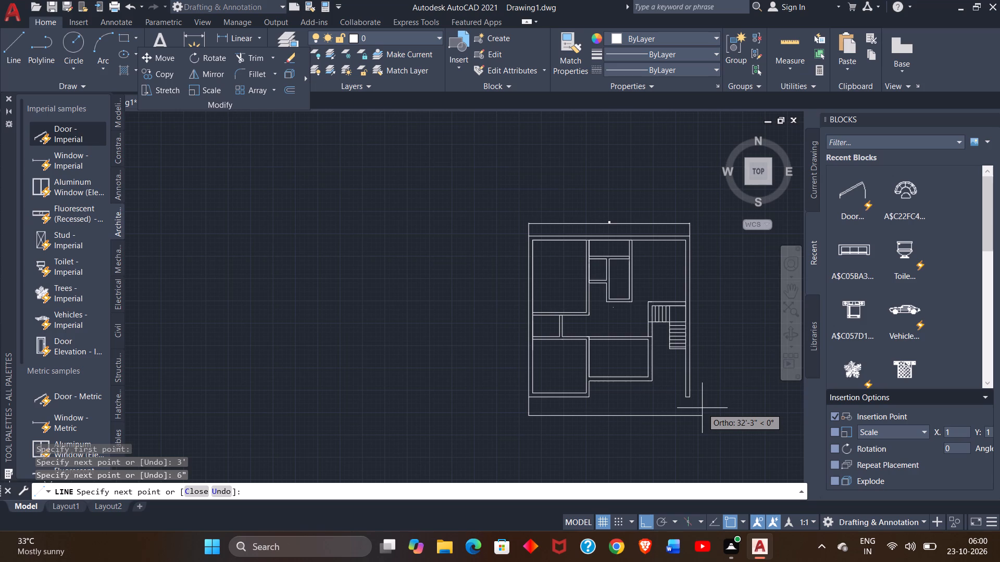
ctrl+scroll(702, 408, up, 2)
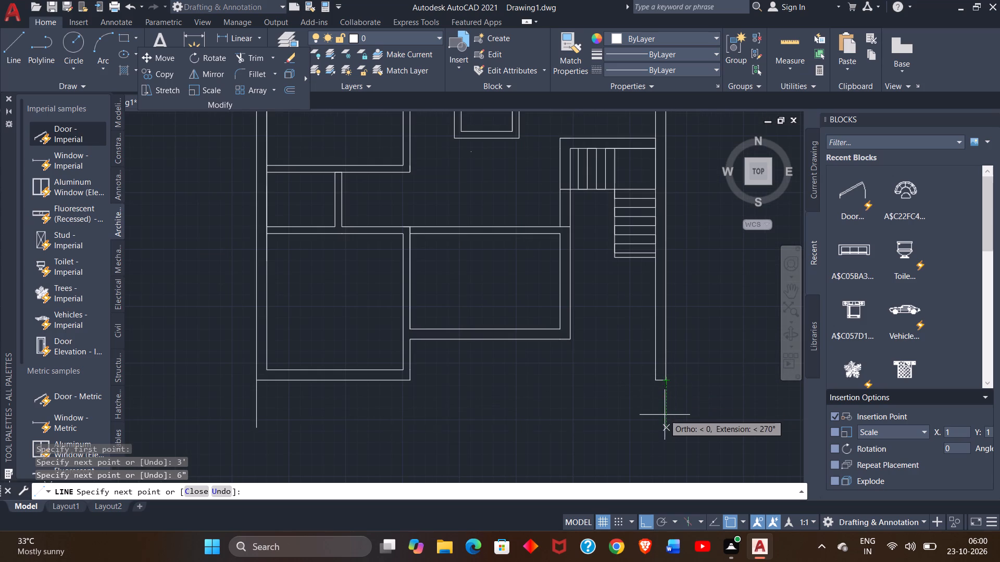
click(666, 428)
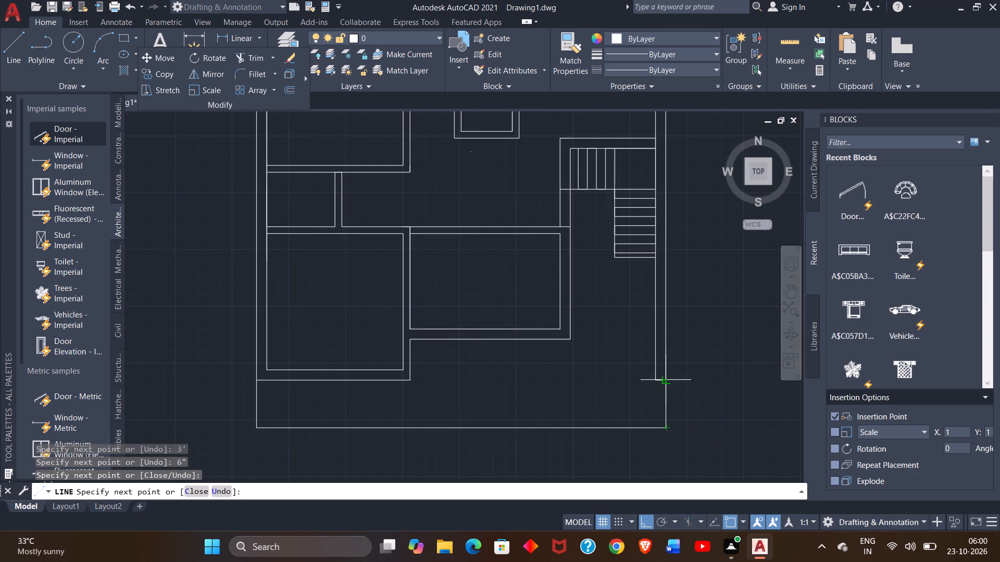
click(665, 379)
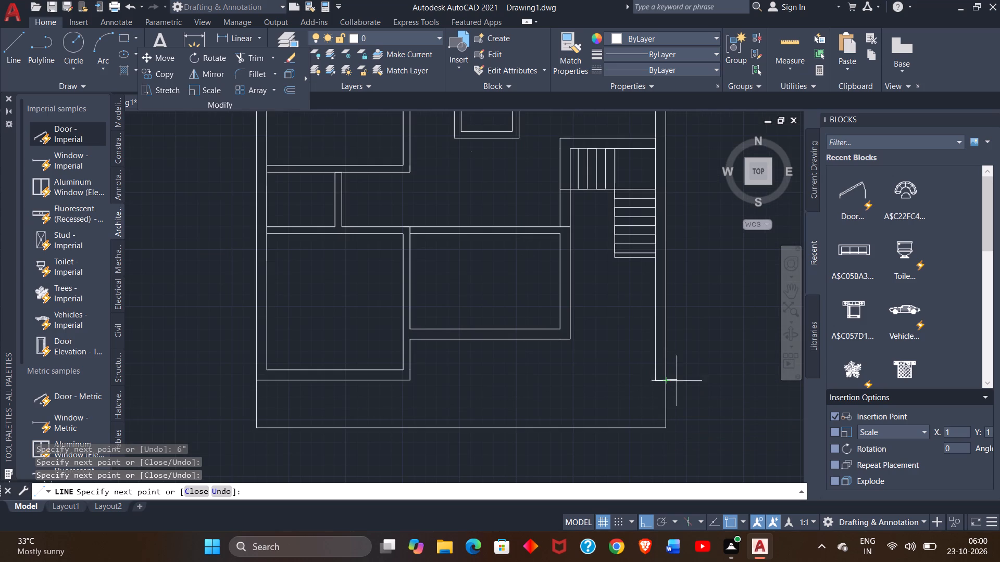
right_click(689, 384)
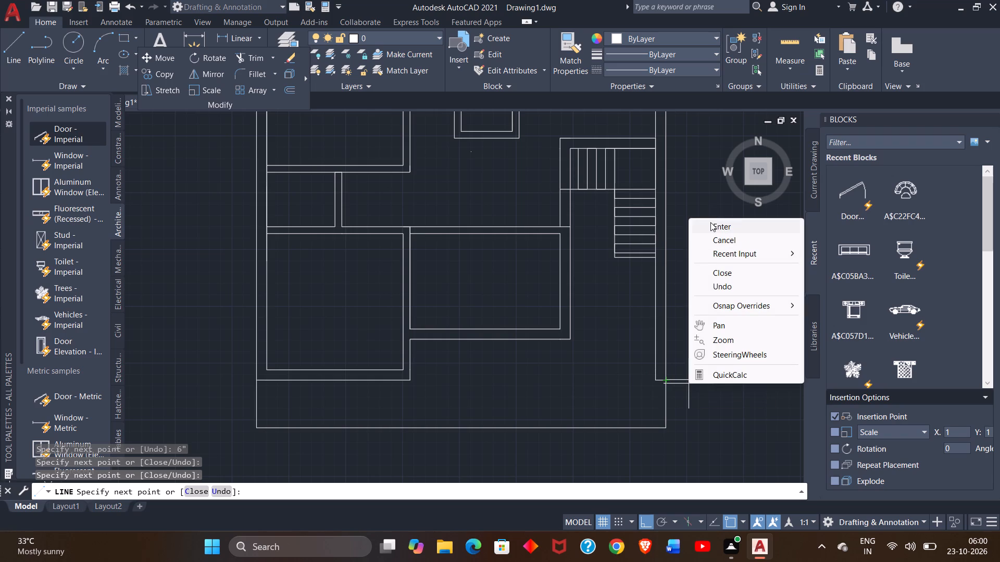
click(710, 222)
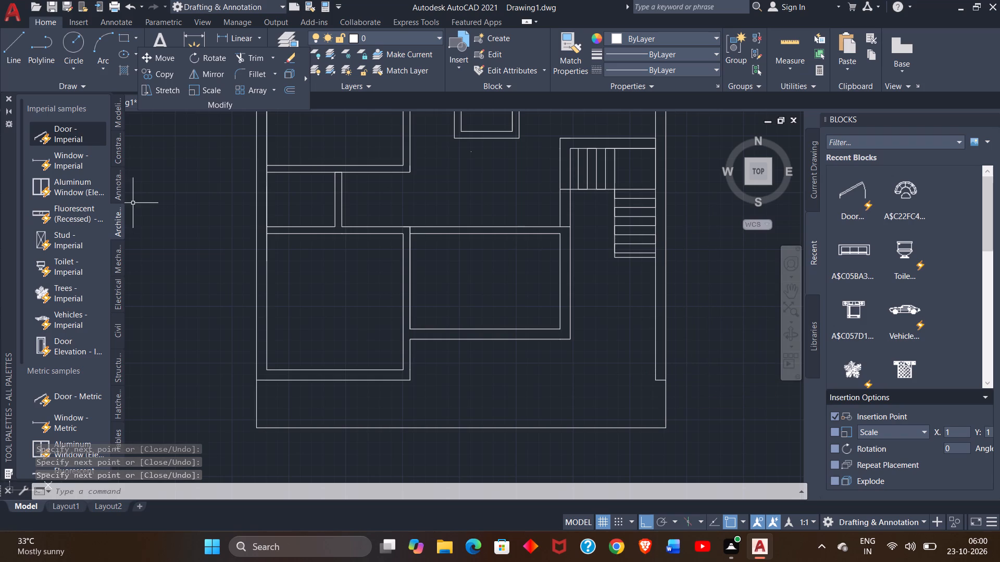
Draw a line continuing the right outer wall's inner face down to the new front line.
click(11, 44)
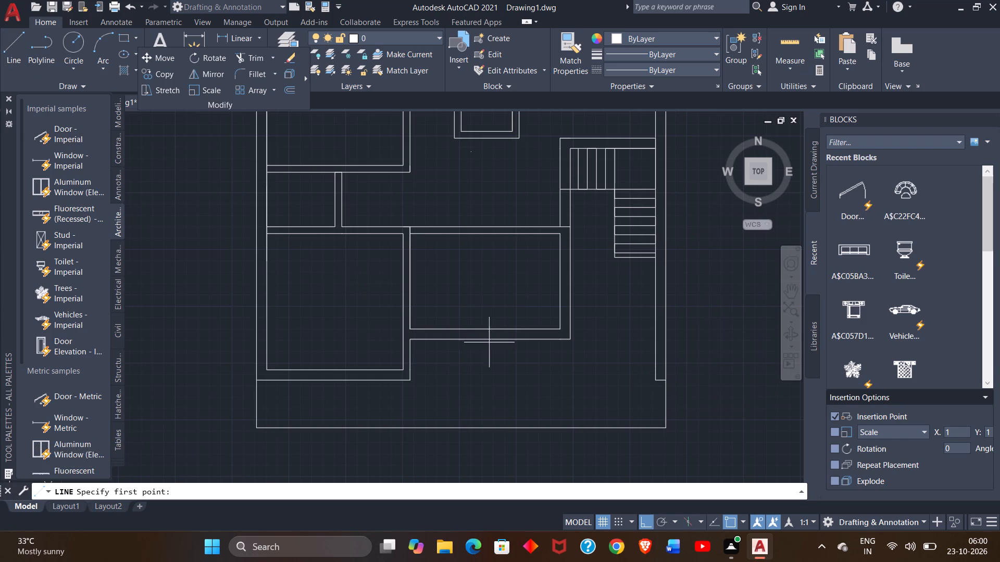
drag(653, 383, 656, 410)
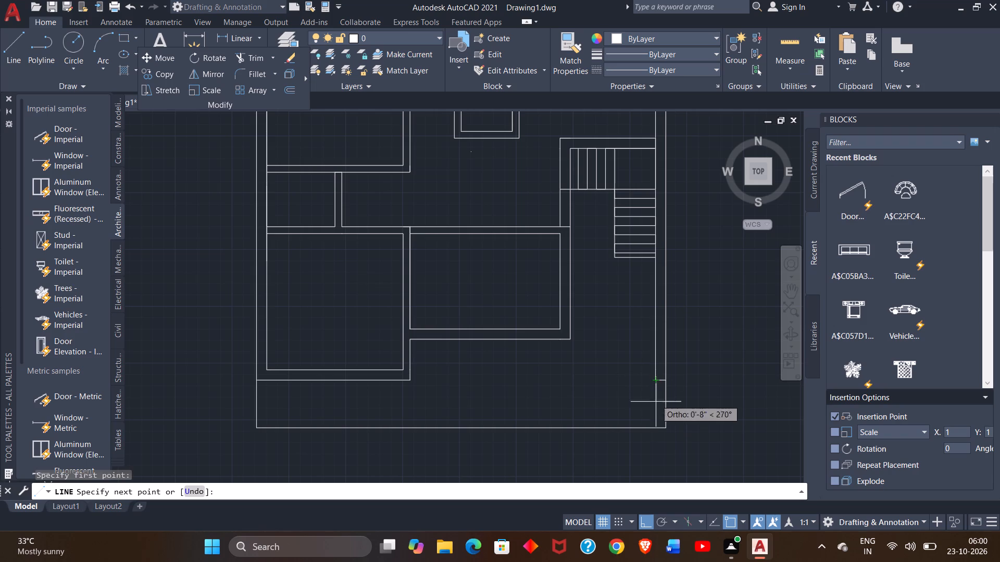
drag(656, 410, 658, 425)
click(658, 425)
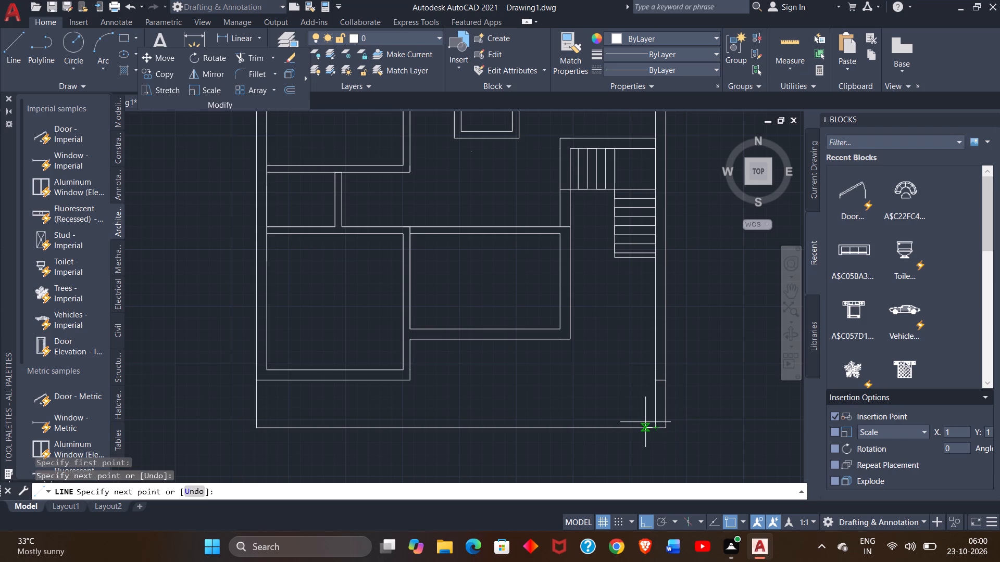
right_click(645, 422)
click(678, 284)
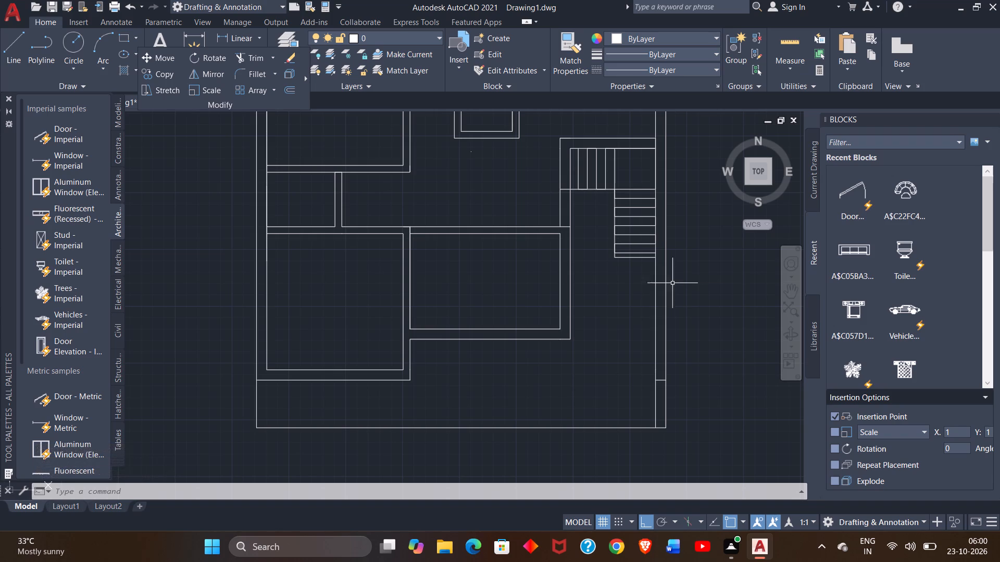
Draw a line continuing the left outer wall's inner face from the lower-left room's inner corner down to the front line.
click(13, 56)
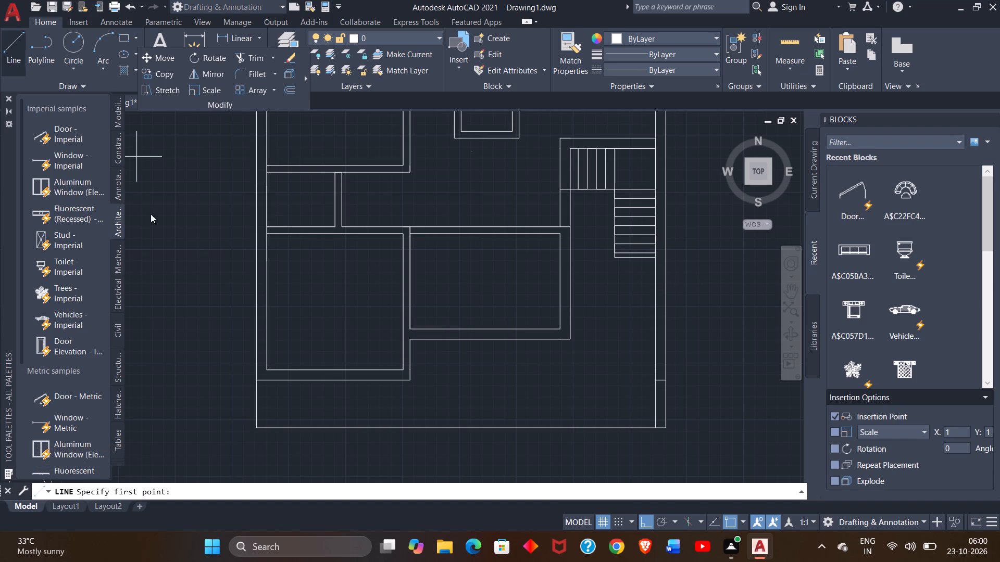
click(268, 369)
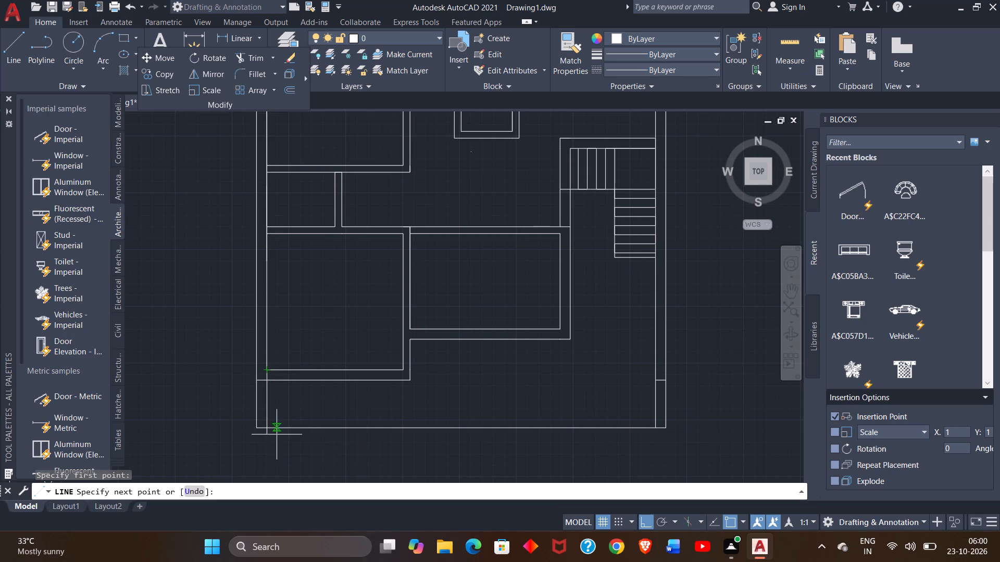
click(270, 431)
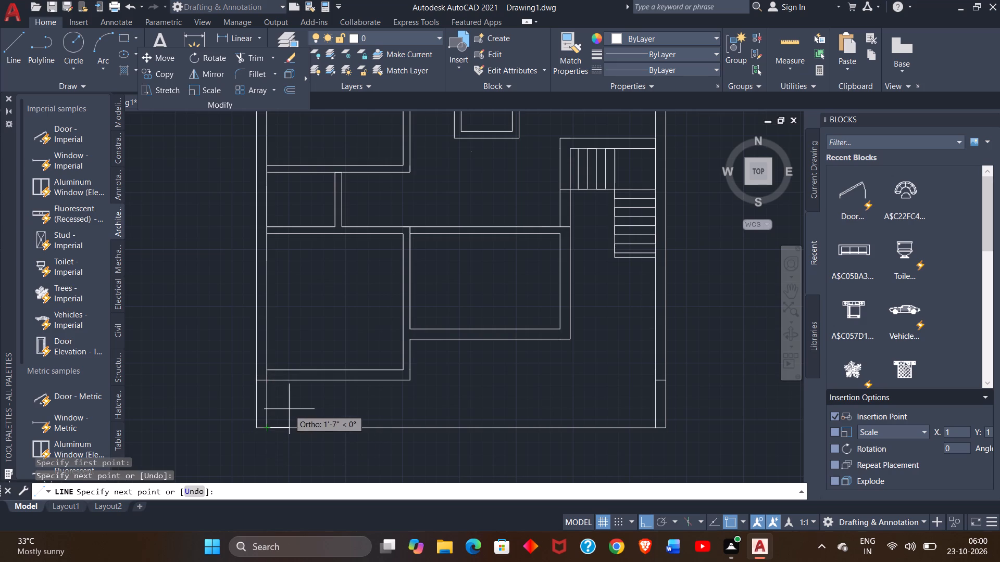
right_click(290, 408)
click(328, 259)
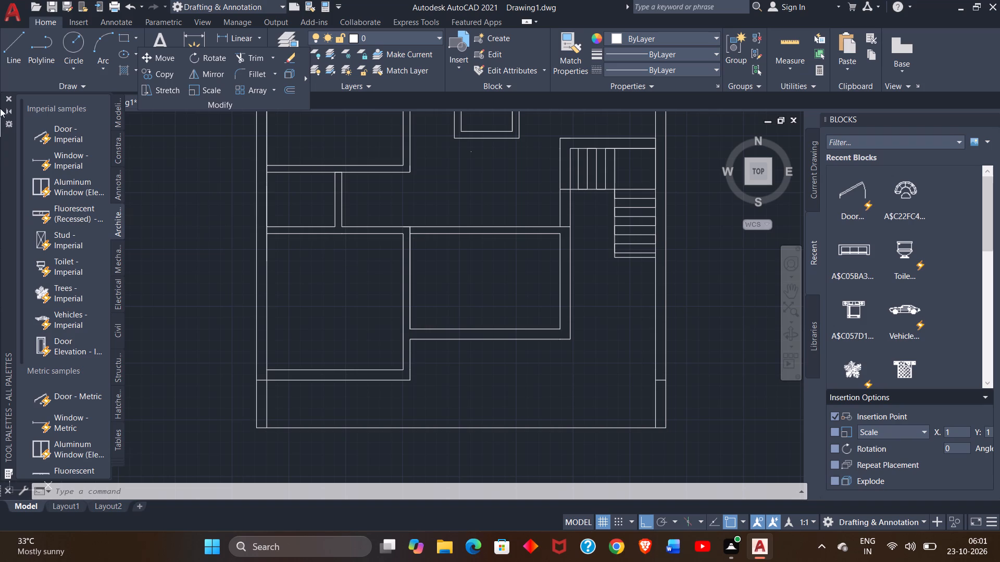
Draw a line from the front outline's lower-left corner 4" up, and across to the right outer wall's inner face to form the front wall.
click(10, 51)
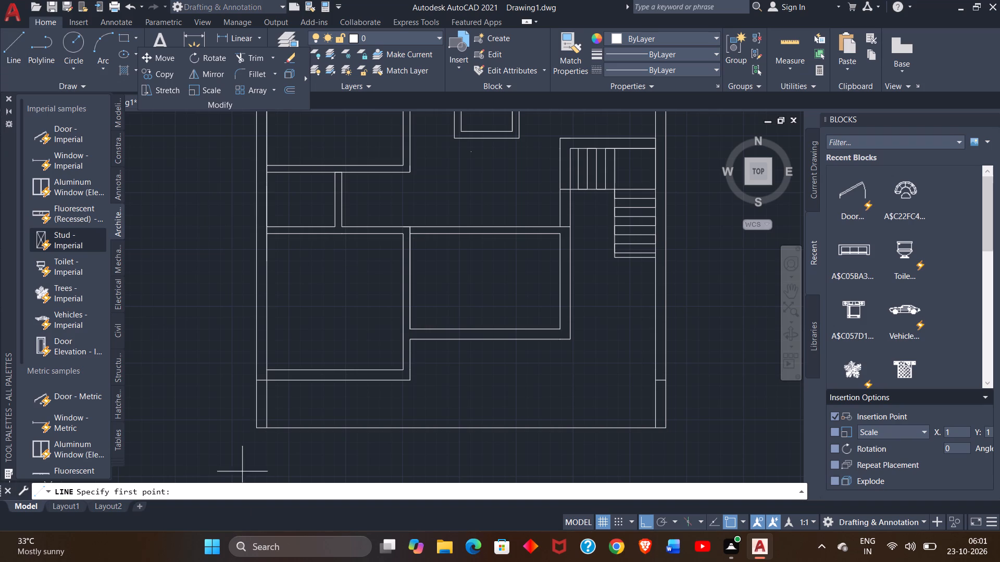
drag(257, 427, 257, 416)
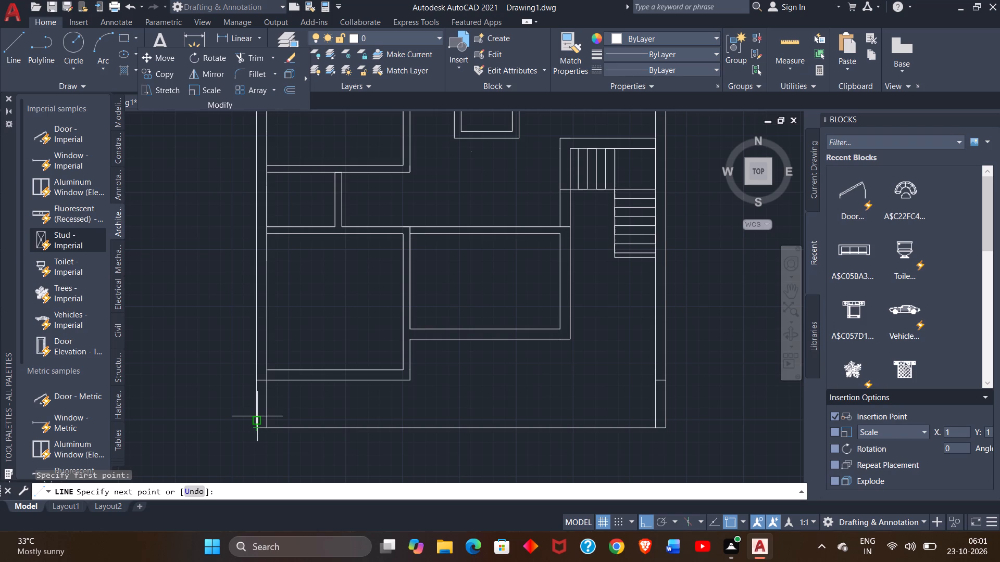
key(4)
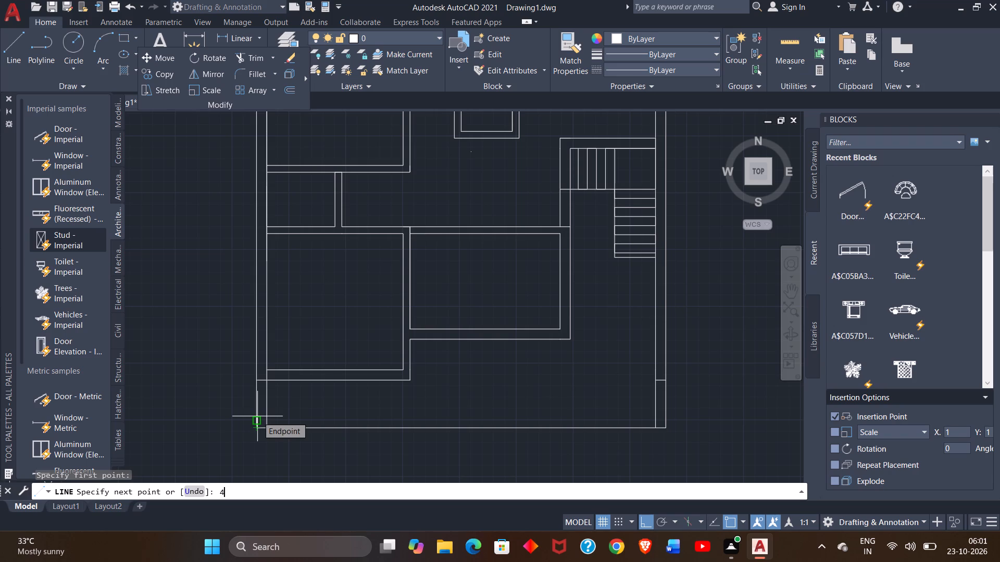
key(shift+quotedbl)
key(Return)
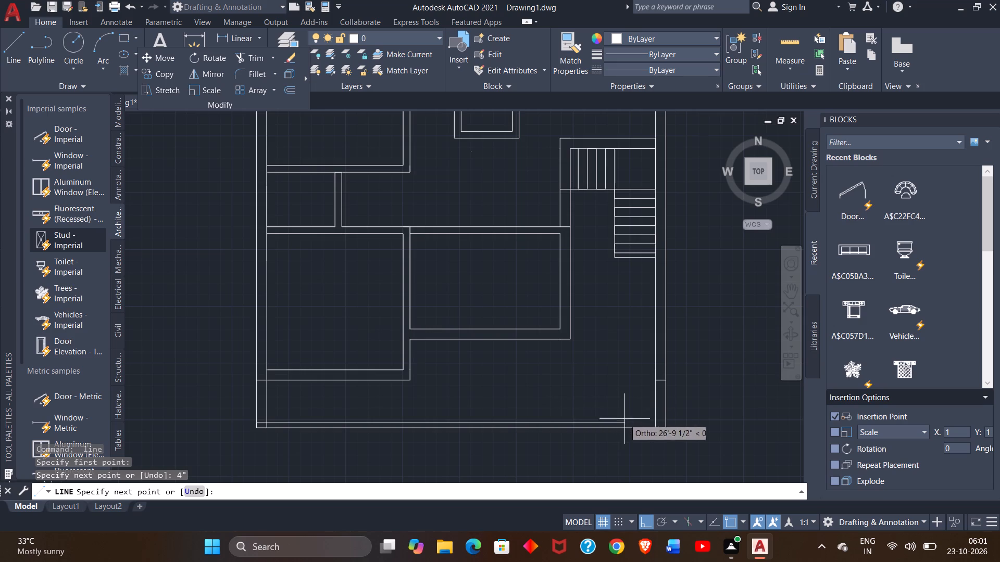
click(655, 423)
right_click(603, 395)
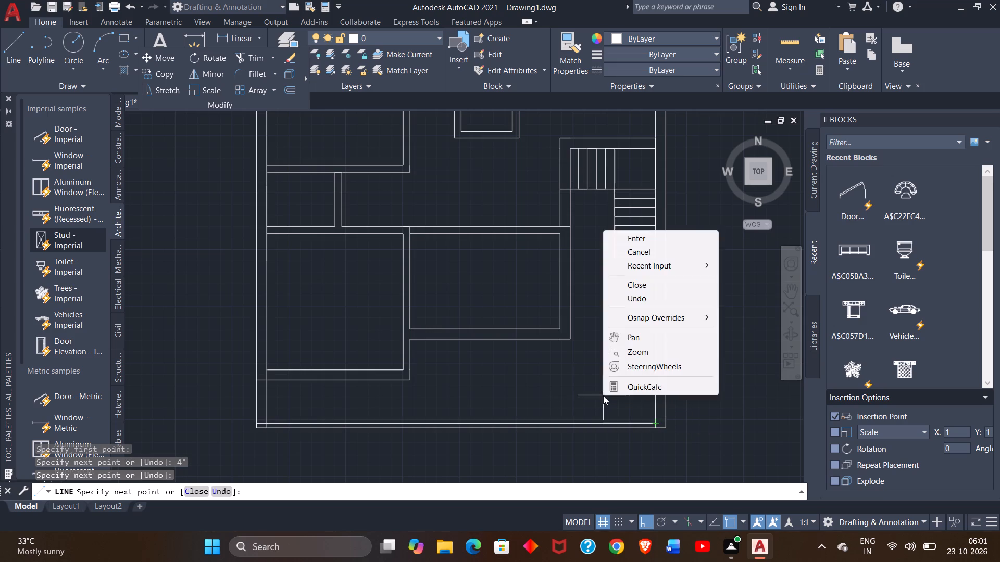
click(636, 238)
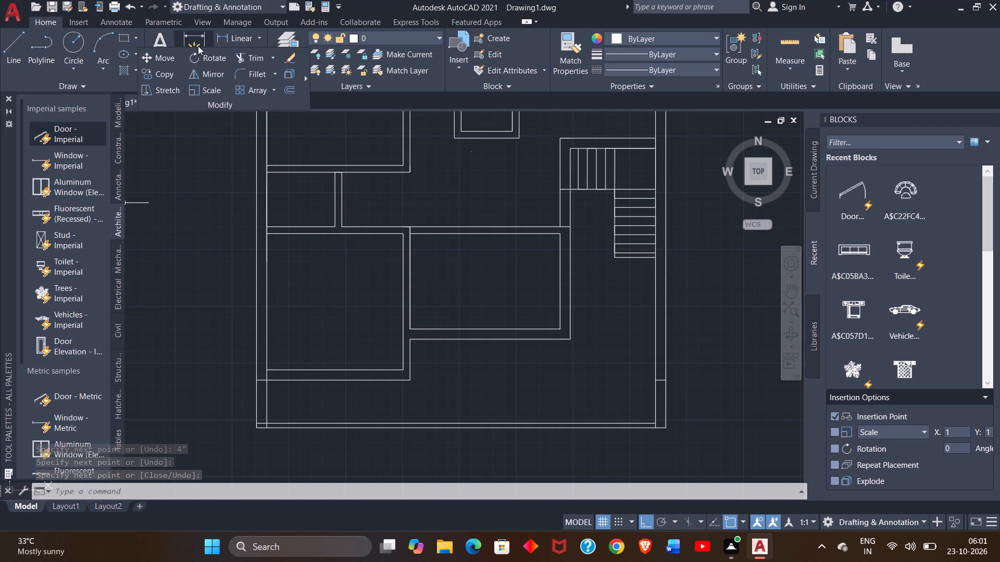
Trim the two short line pieces crossing the junction of the left outer wall and the lower-left room's bottom wall.
click(245, 56)
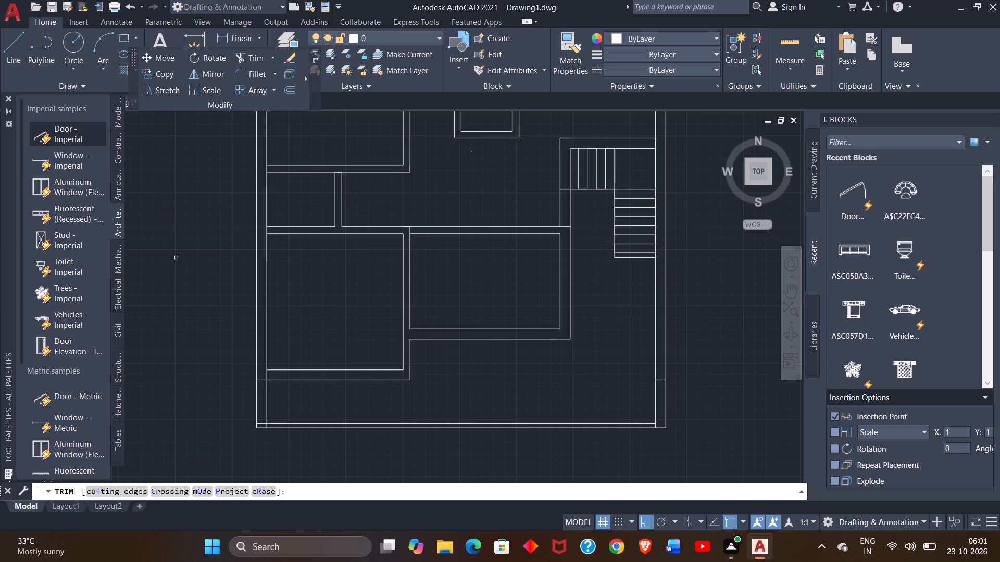
click(267, 375)
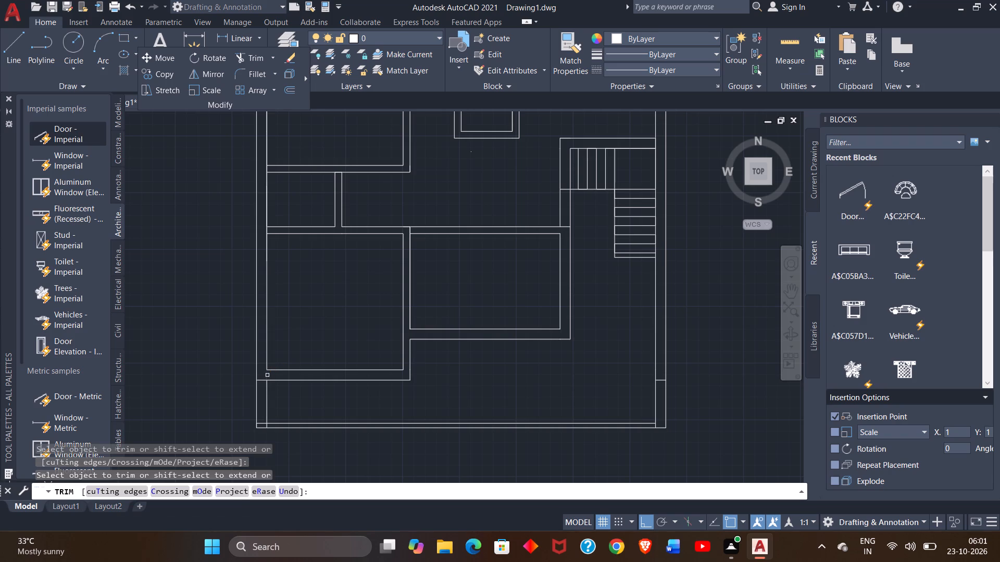
click(264, 380)
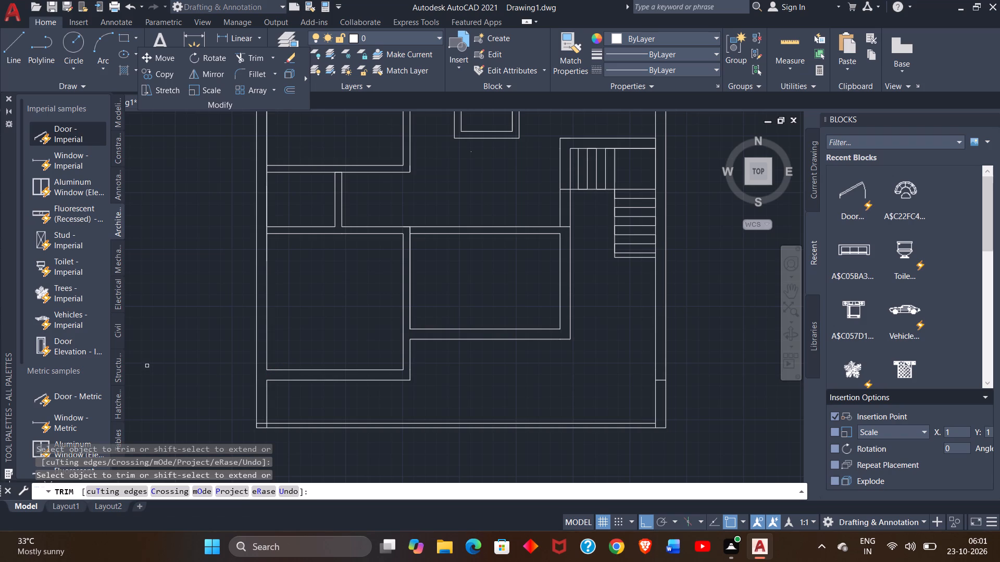
right_click(146, 364)
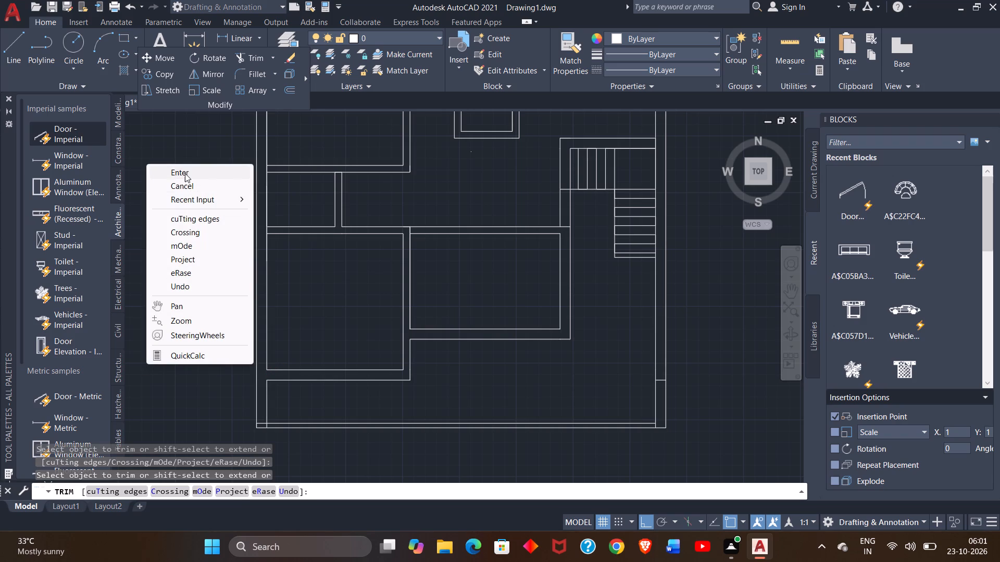
click(185, 173)
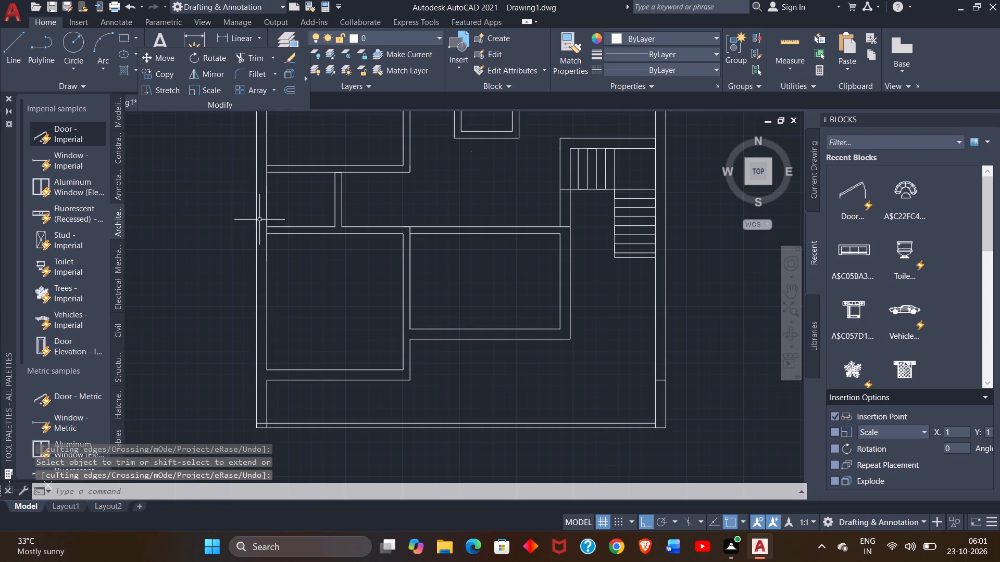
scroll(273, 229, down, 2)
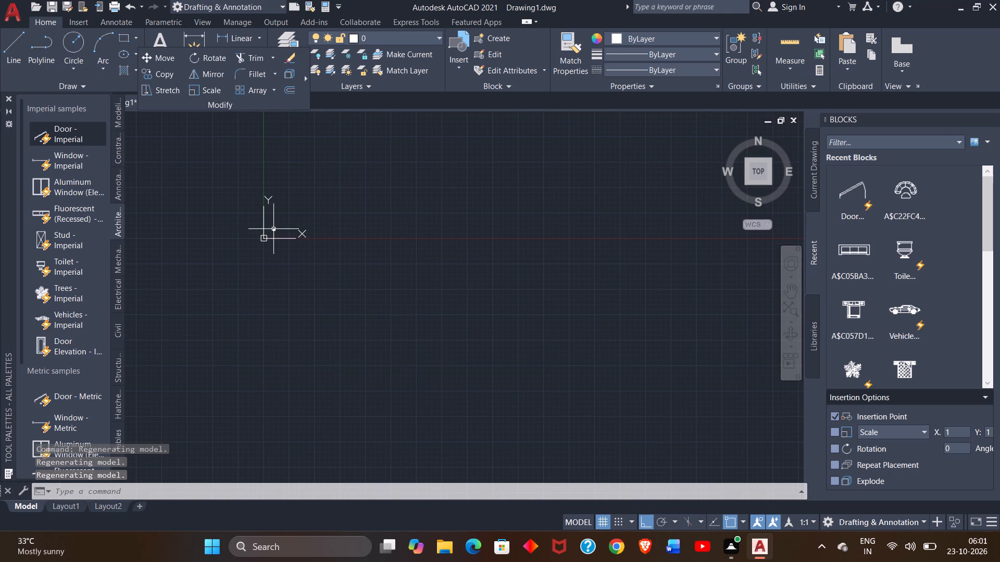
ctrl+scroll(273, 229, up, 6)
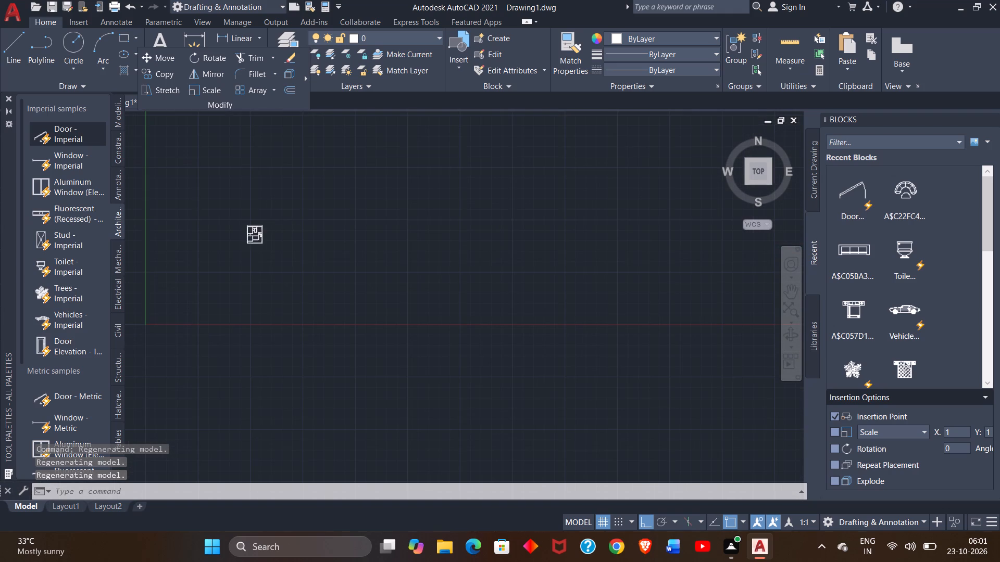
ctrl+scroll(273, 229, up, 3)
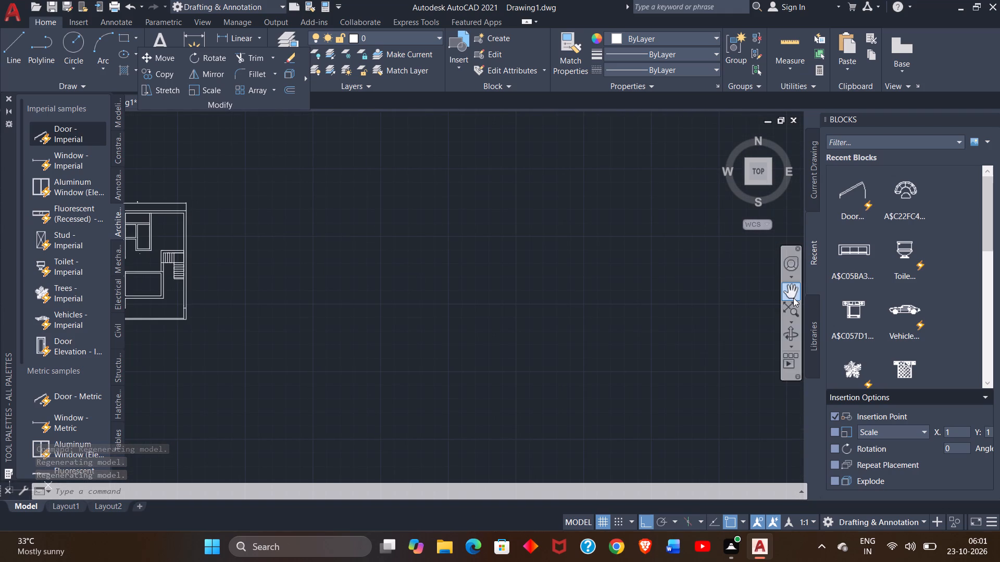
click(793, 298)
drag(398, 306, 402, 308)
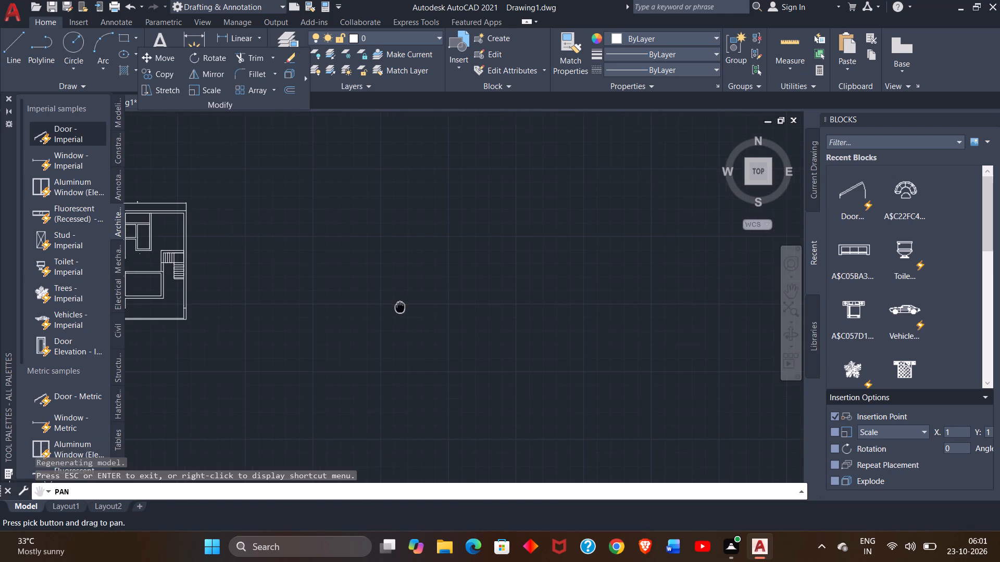
Trim the left outer wall's inner face where the two horizontal interior walls above and below the small left room meet it.
drag(402, 308, 574, 324)
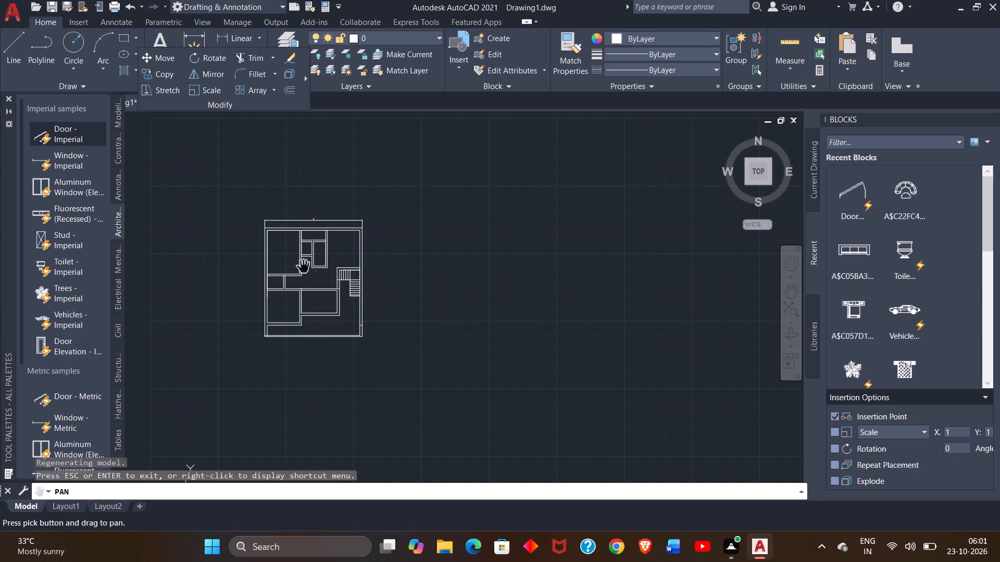
ctrl+scroll(302, 265, up, 1)
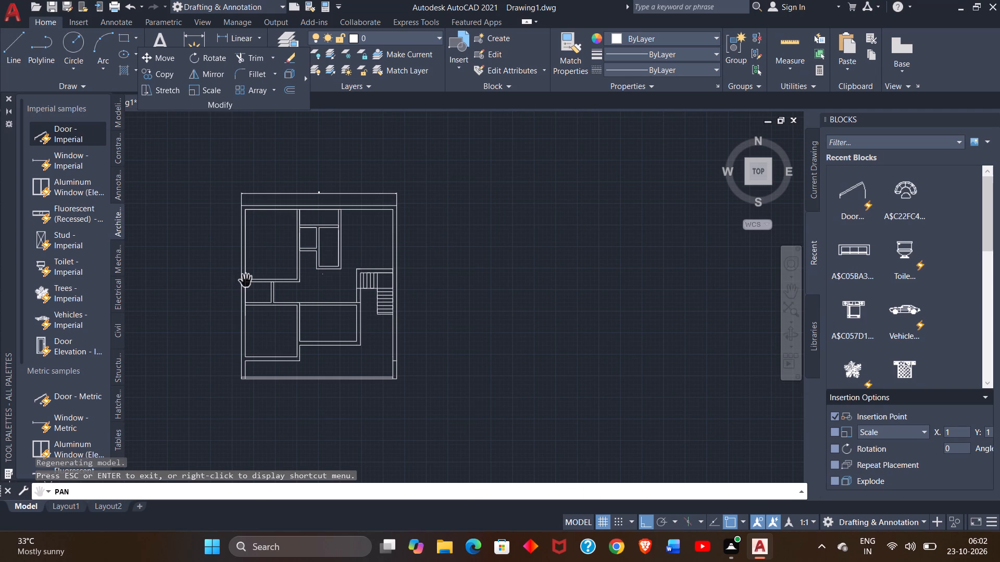
ctrl+scroll(246, 280, up, 4)
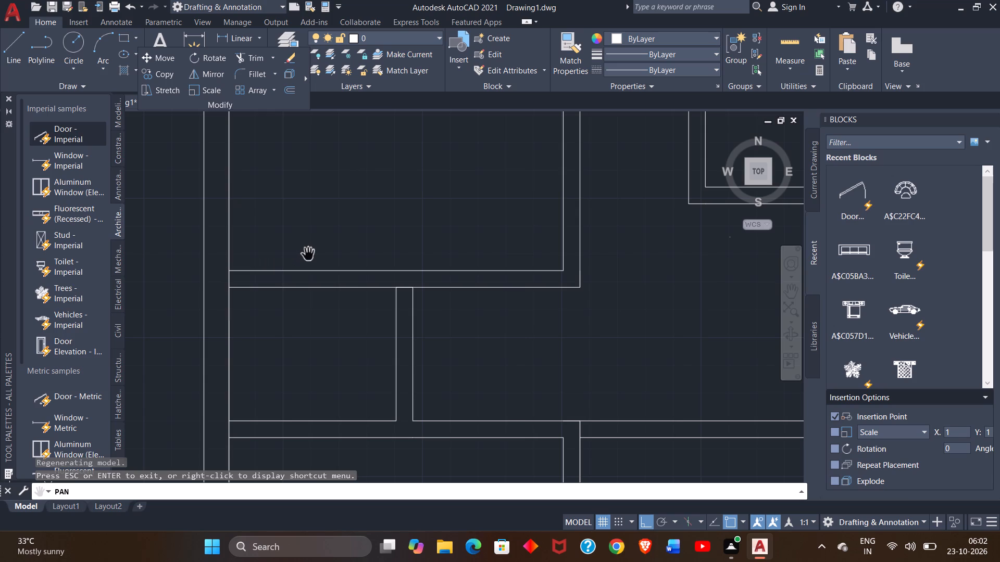
click(261, 62)
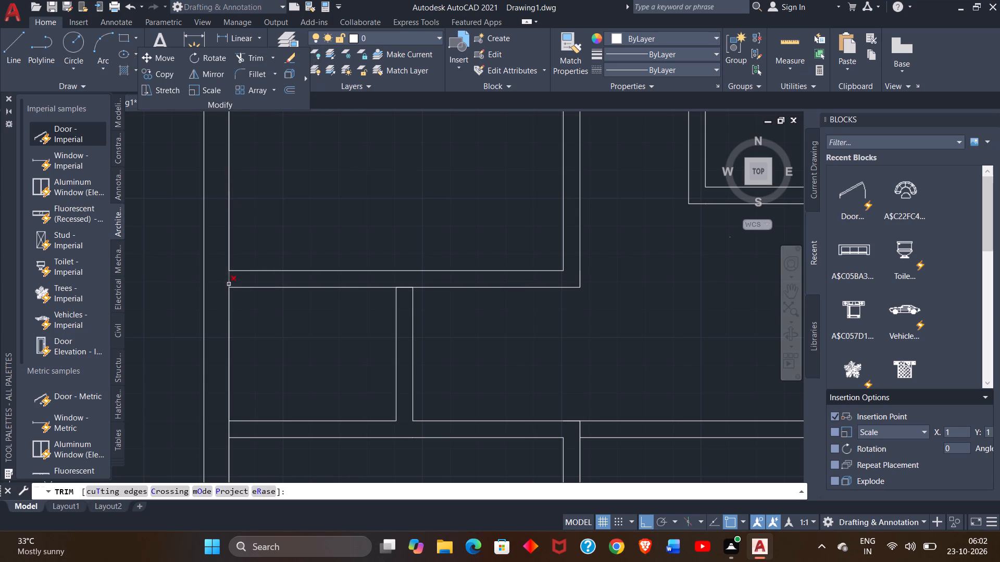
click(229, 278)
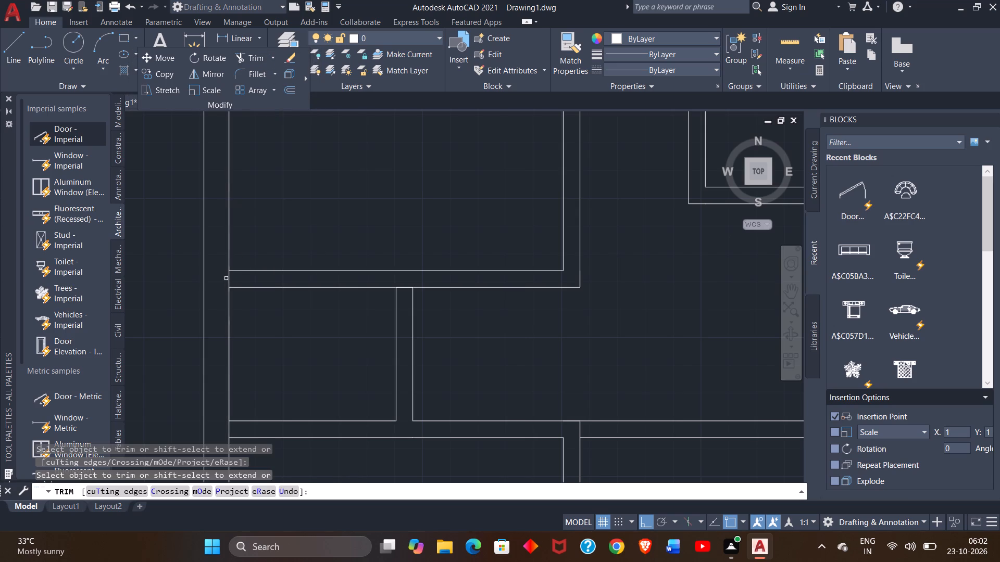
drag(226, 278, 235, 277)
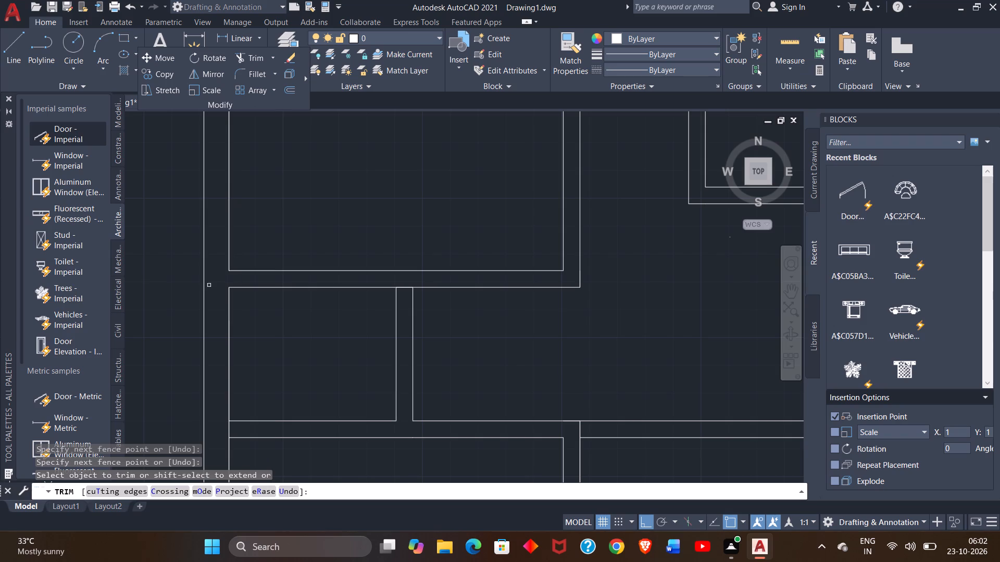
ctrl+scroll(227, 431, up, 2)
drag(217, 429, 259, 433)
click(259, 433)
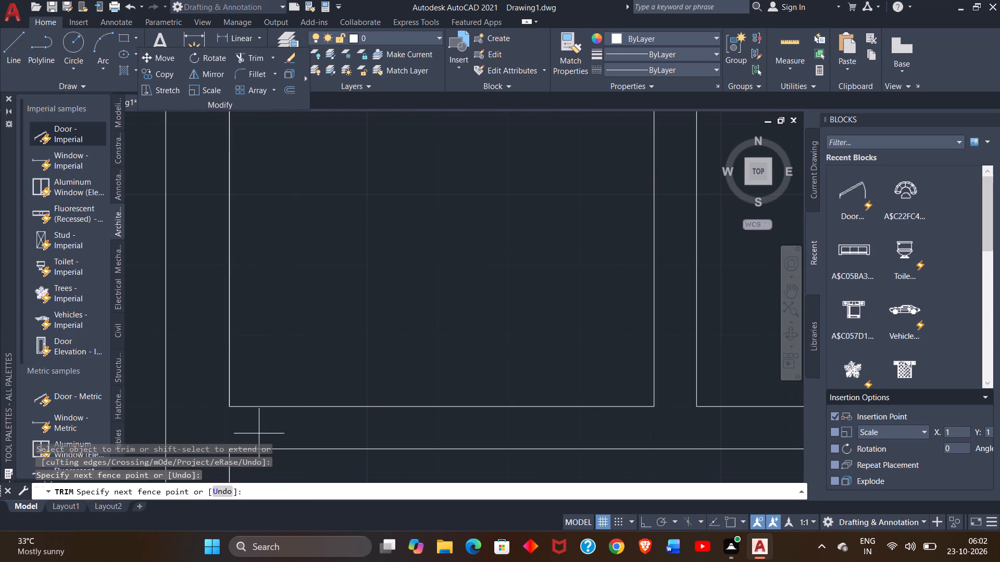
right_click(259, 433)
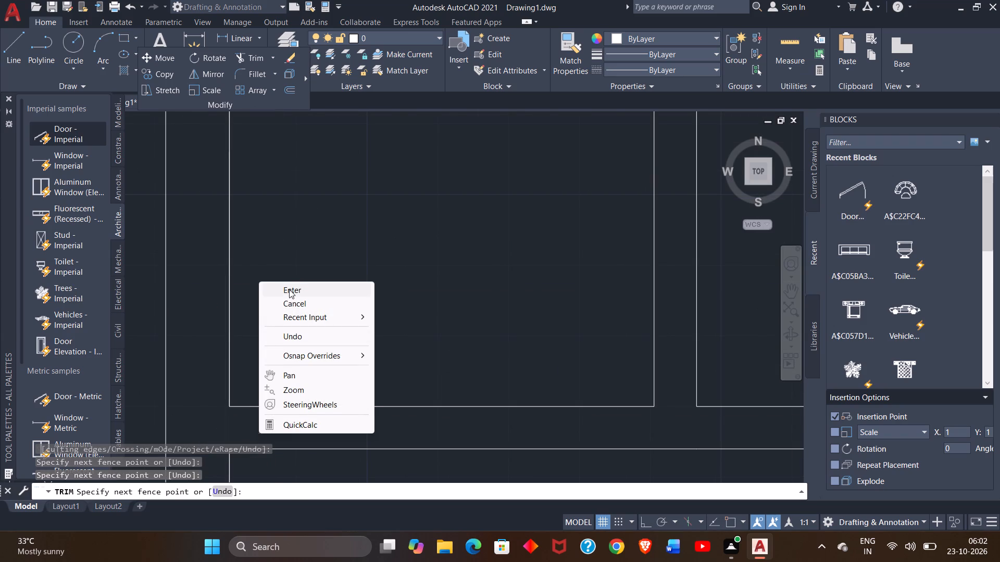
click(289, 289)
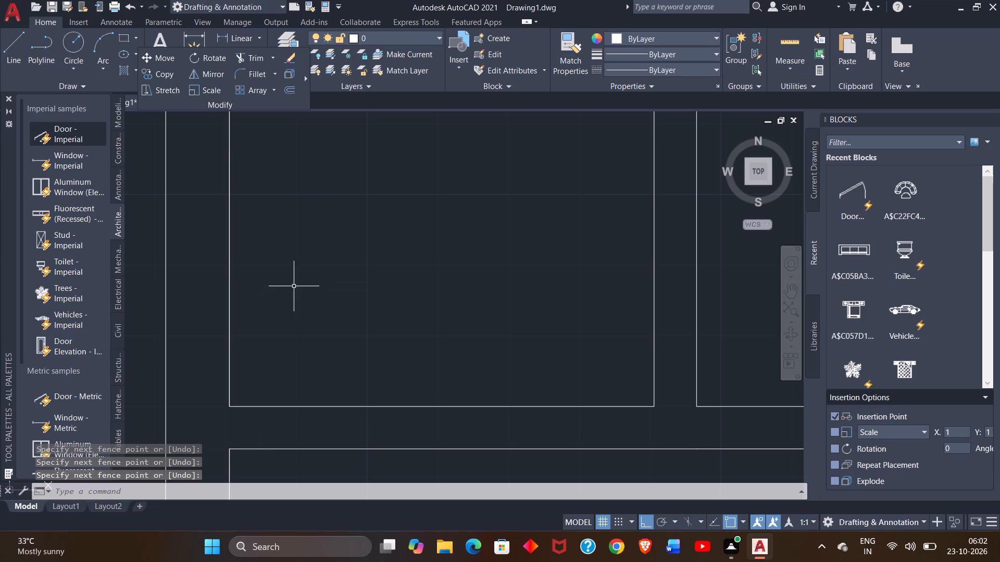
Trim the line piece closing the upper end of the small left room's vertical partition where it meets the horizontal wall.
ctrl+scroll(319, 272, down, 3)
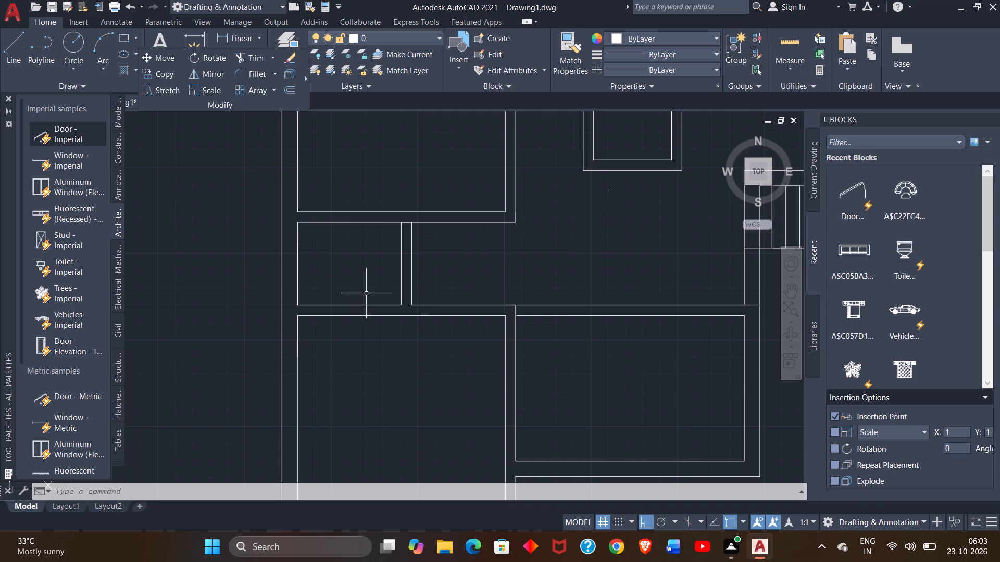
ctrl+scroll(417, 219, up, 2)
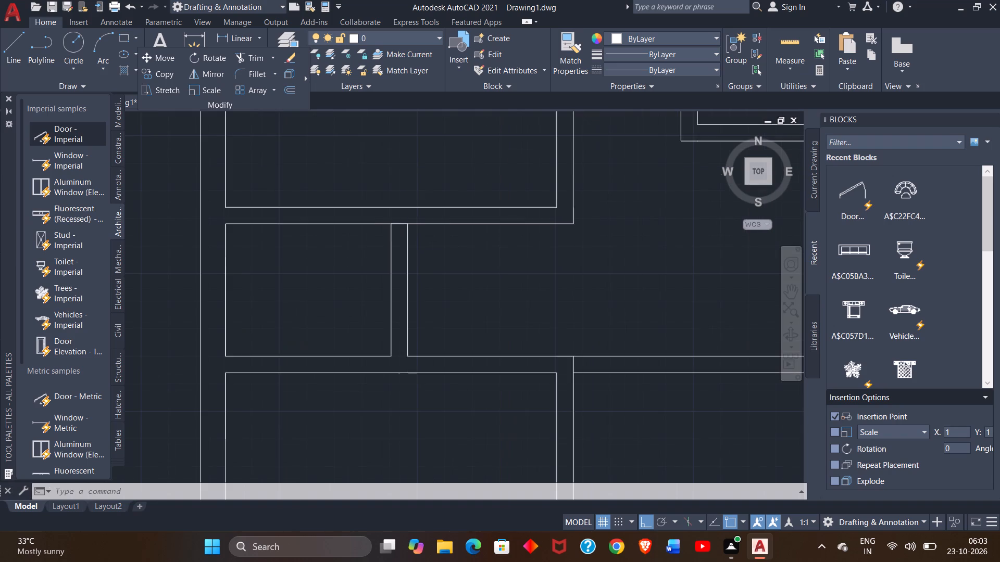
click(258, 56)
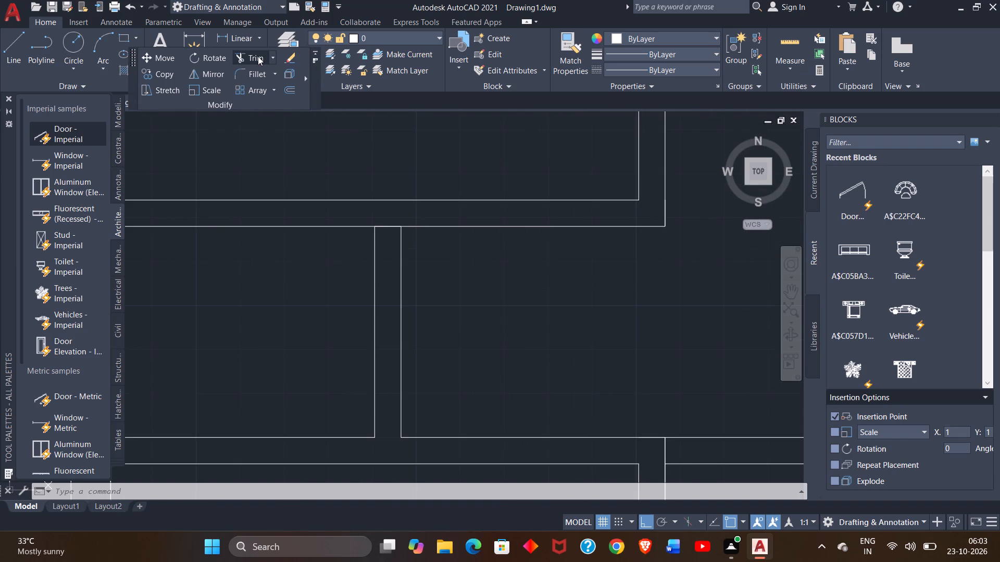
drag(382, 223, 386, 245)
right_click(386, 245)
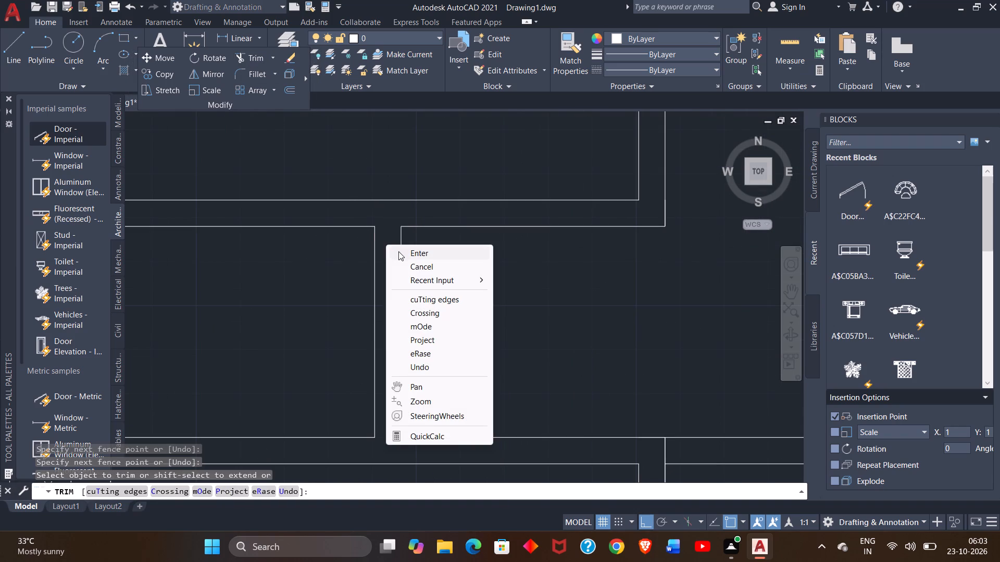
click(398, 252)
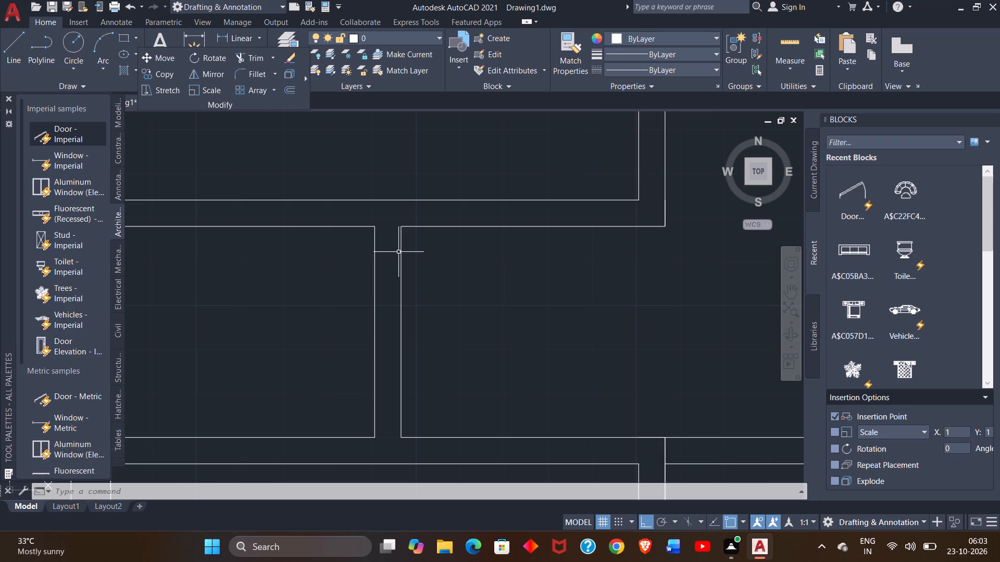
Trim the vertical line piece crossing the horizontal wall at the junction between the lower-left room and the lower middle room.
ctrl+scroll(465, 212, down, 2)
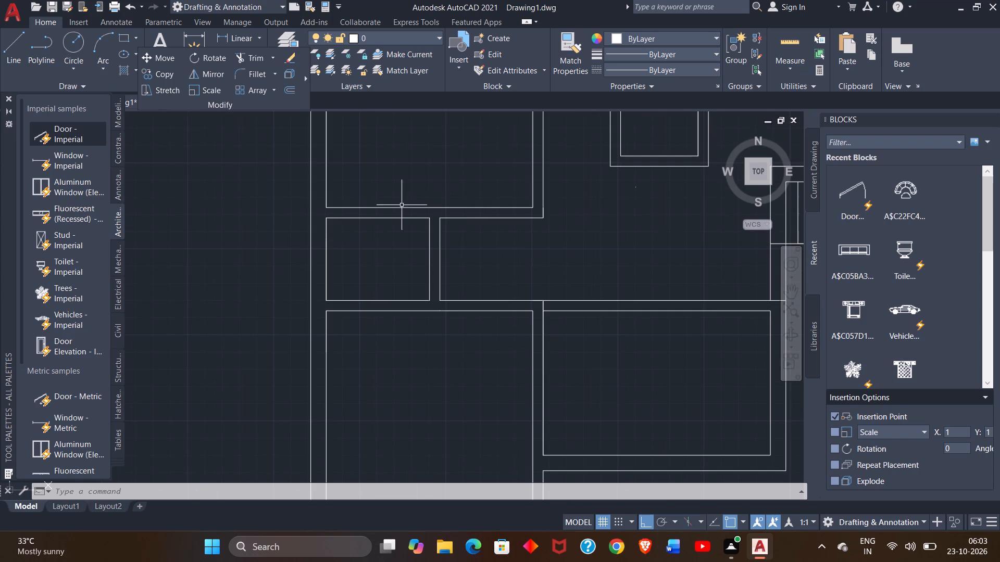
ctrl+scroll(541, 301, up, 2)
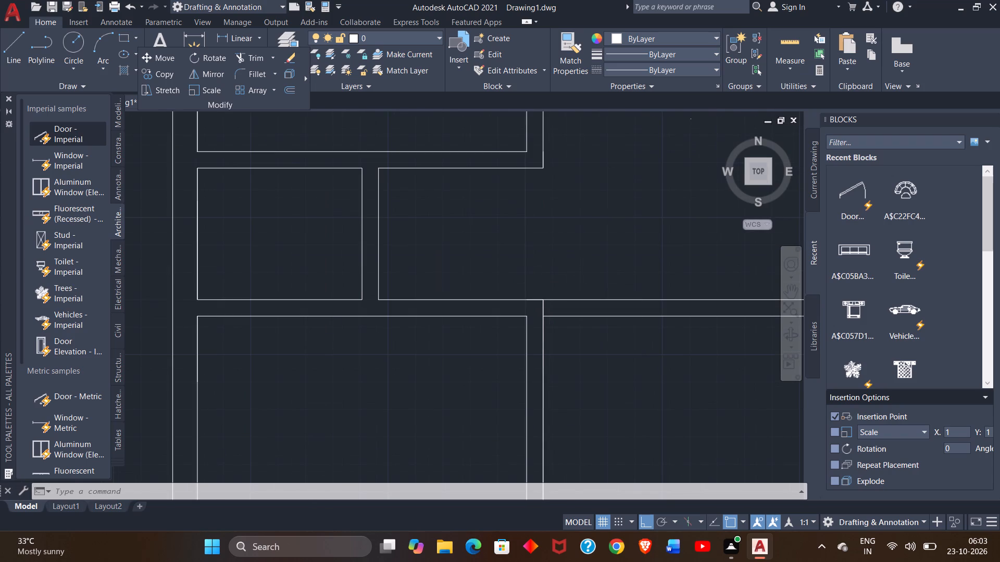
ctrl+scroll(541, 301, up, 2)
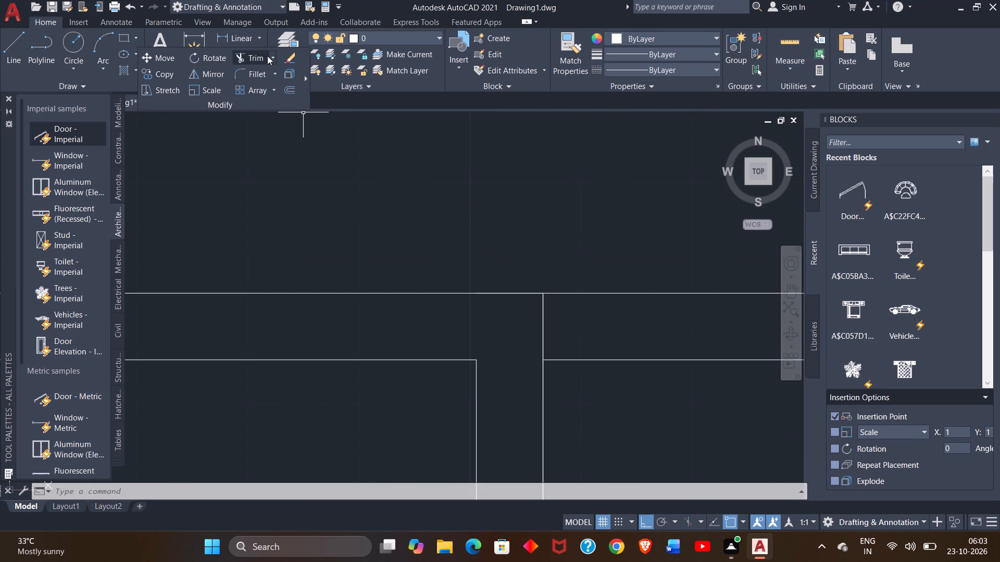
click(265, 55)
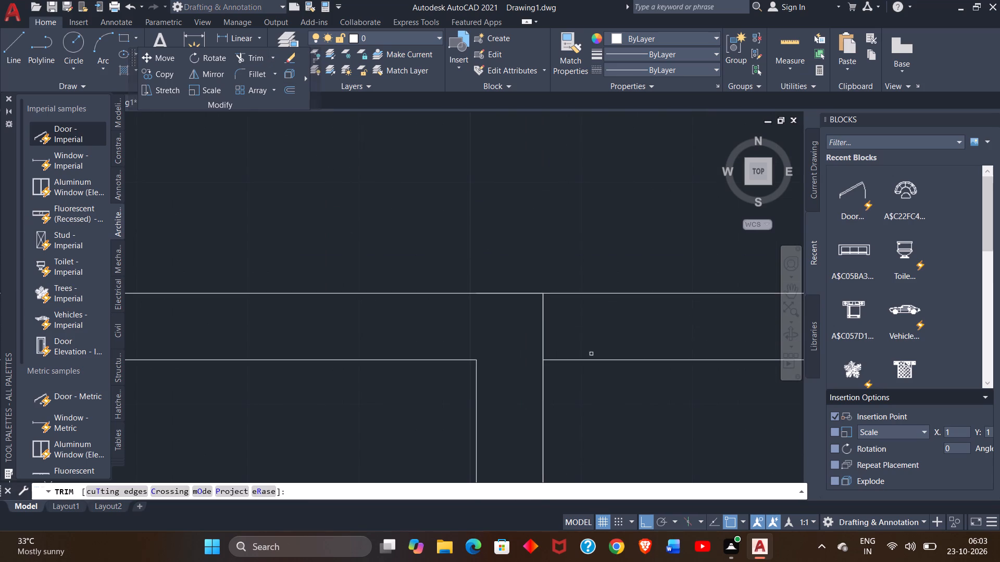
drag(578, 318, 517, 318)
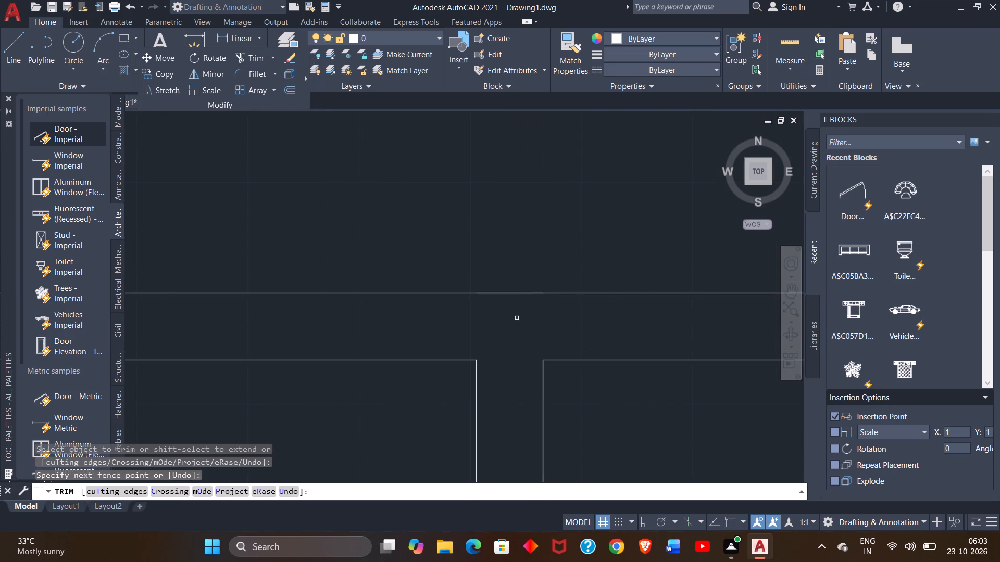
right_click(517, 318)
click(527, 331)
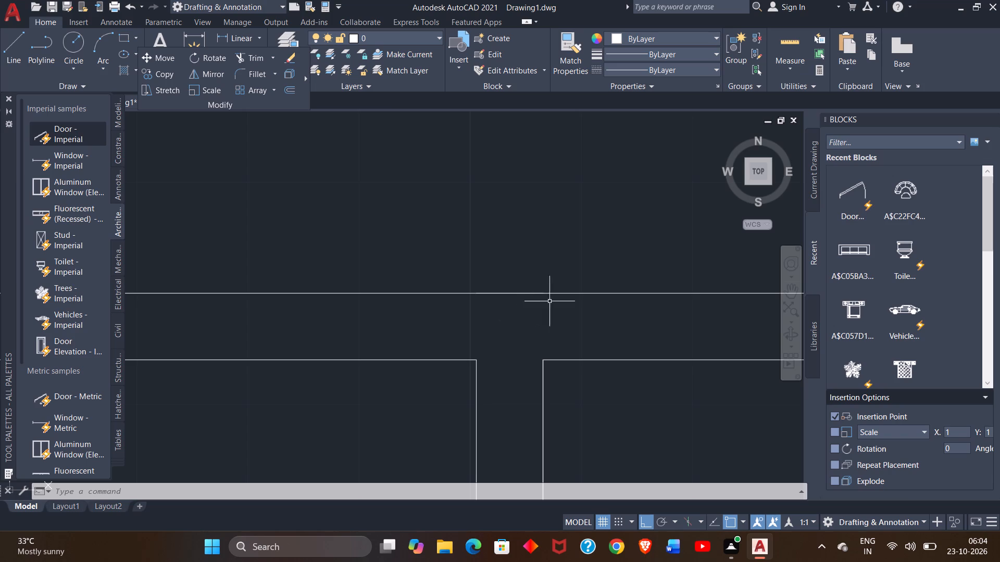
Dimension the lower middle room's inner width, placing the dimension line inside the room below its top wall.
ctrl+scroll(578, 283, down, 4)
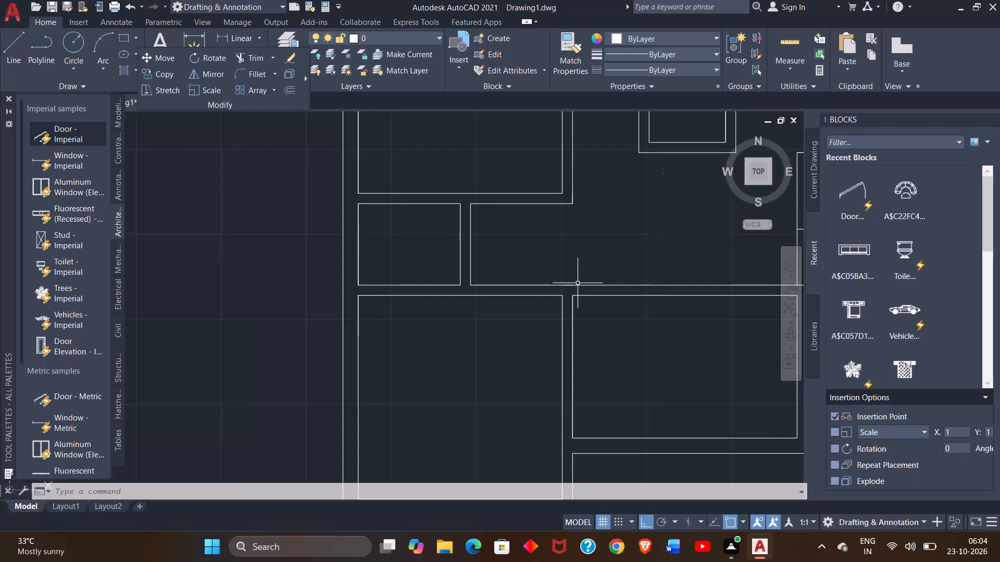
ctrl+scroll(578, 283, down, 2)
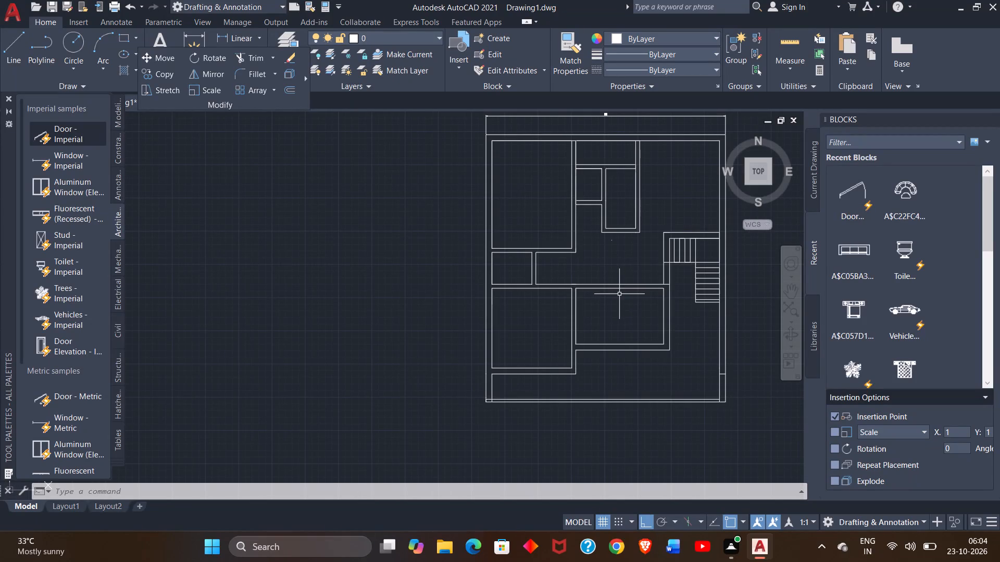
click(197, 33)
click(573, 288)
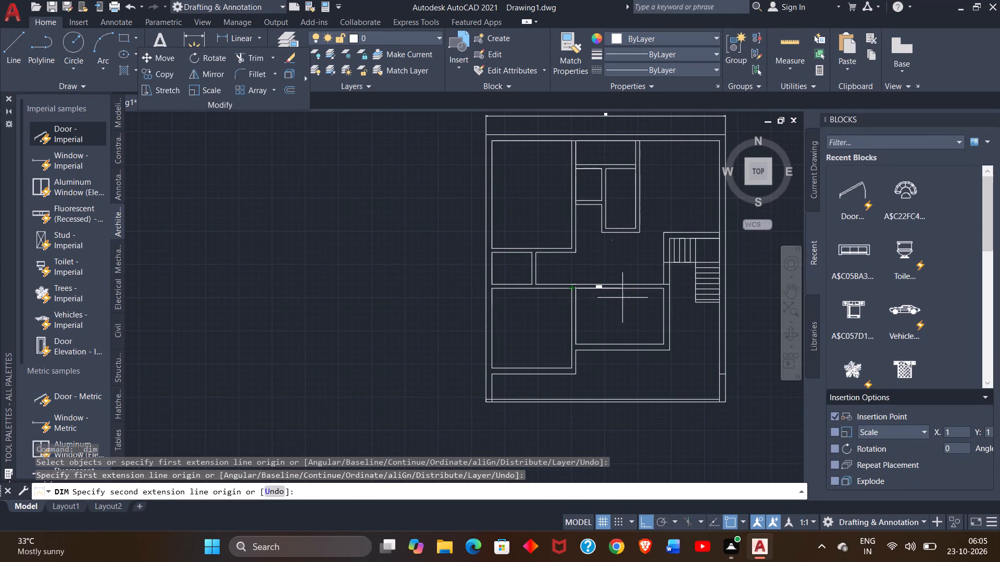
drag(665, 291, 662, 306)
click(662, 306)
Draw a line from the lower middle room's upper-left inner corner 2' along the top wall, and up across the wall thickness.
ctrl+scroll(634, 304, up, 2)
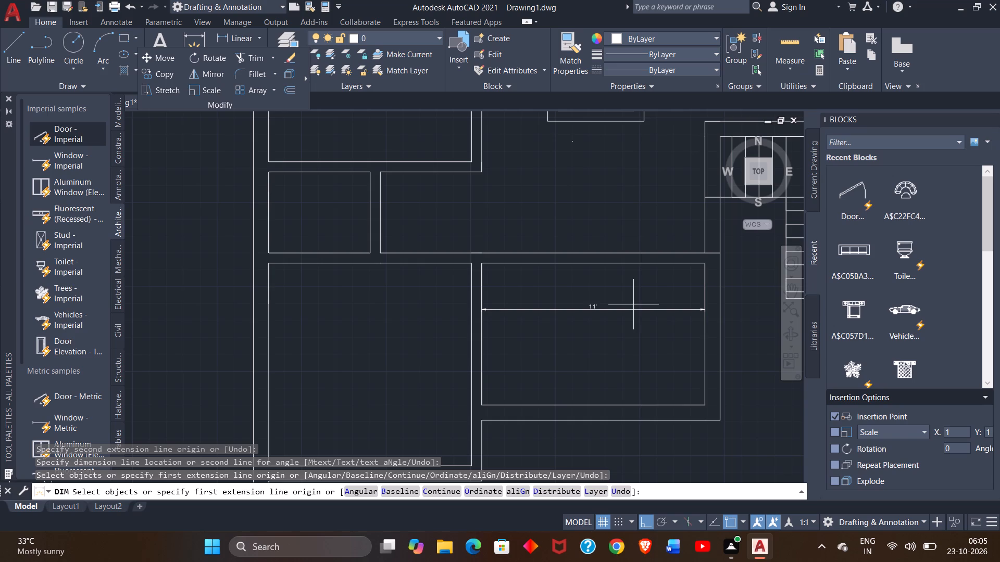
ctrl+scroll(633, 304, down, 3)
ctrl+scroll(633, 304, up, 1)
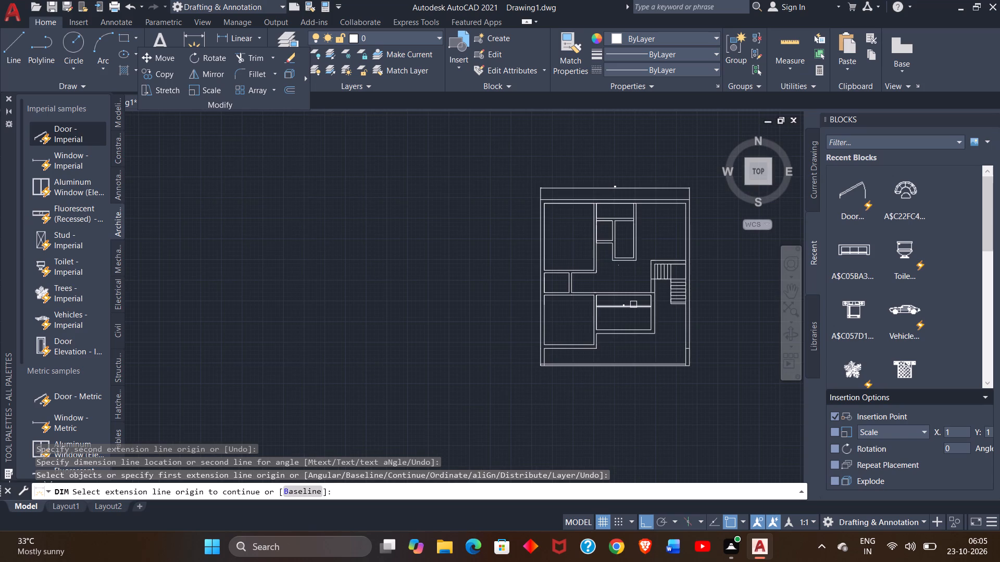
ctrl+scroll(633, 304, up, 2)
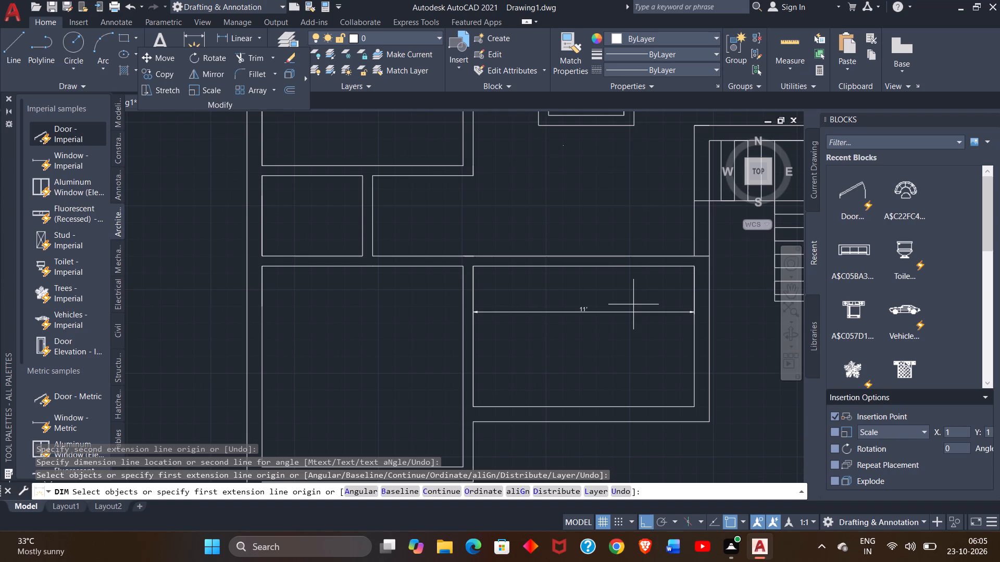
click(20, 52)
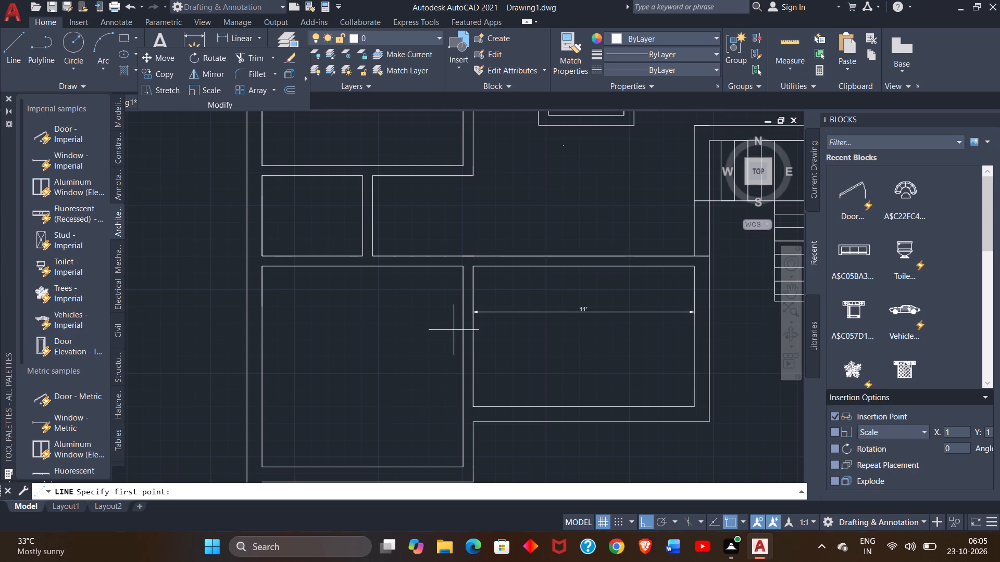
click(474, 265)
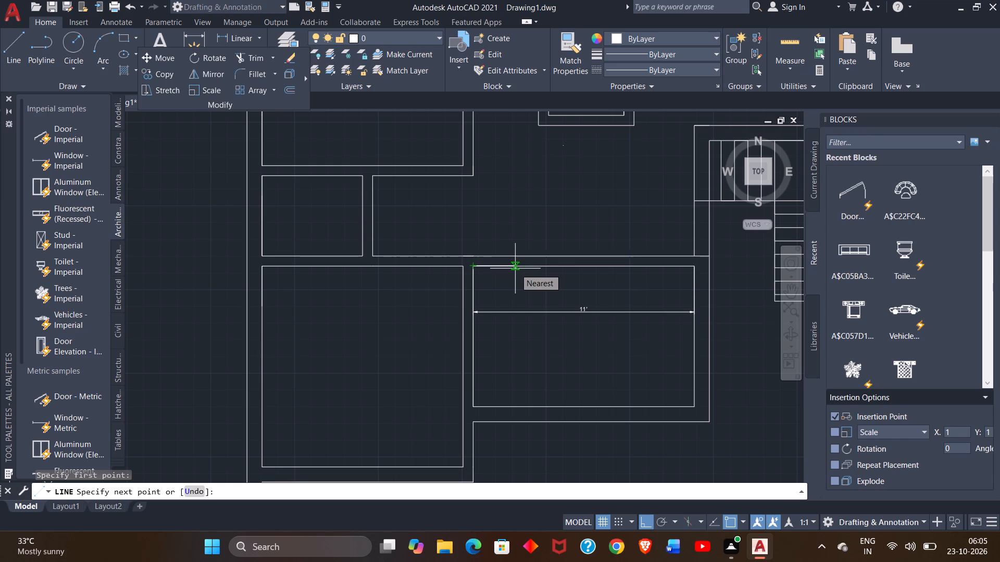
text(2')
key(Return)
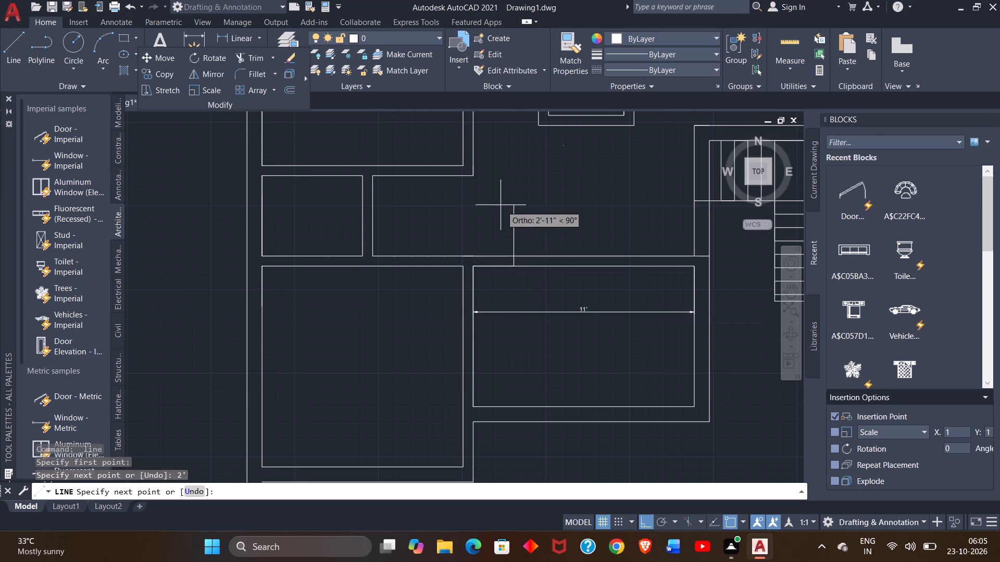
click(512, 256)
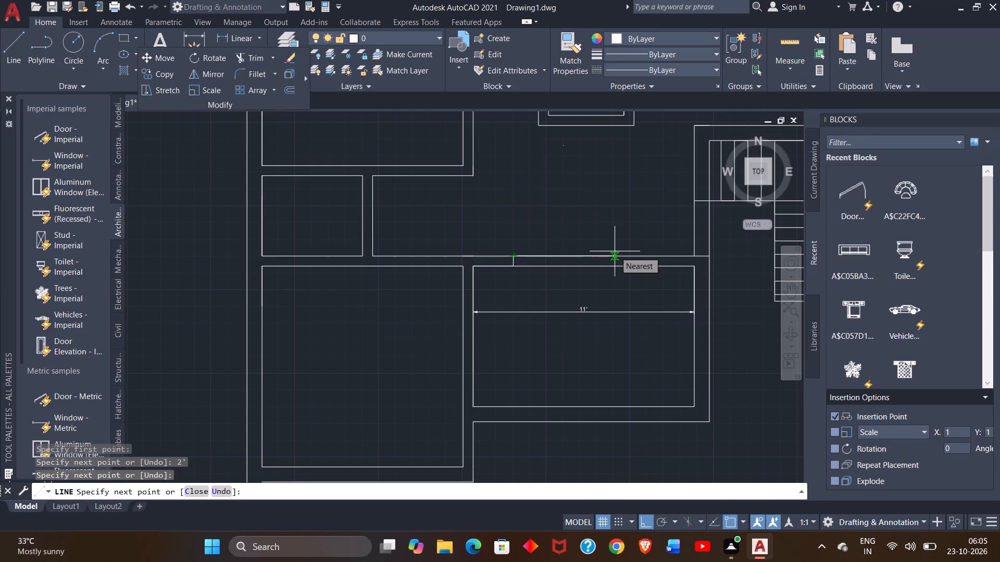
right_click(528, 226)
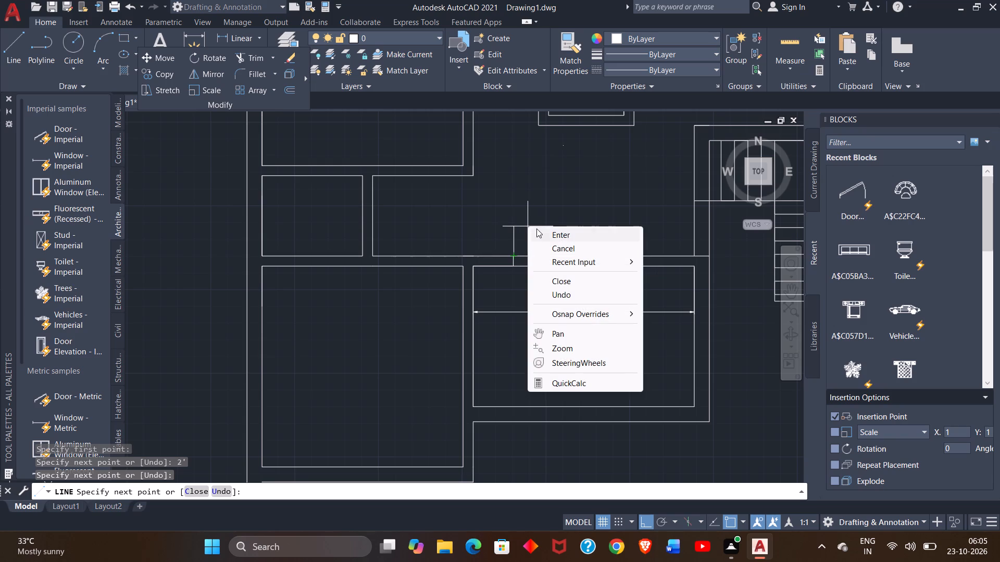
click(543, 233)
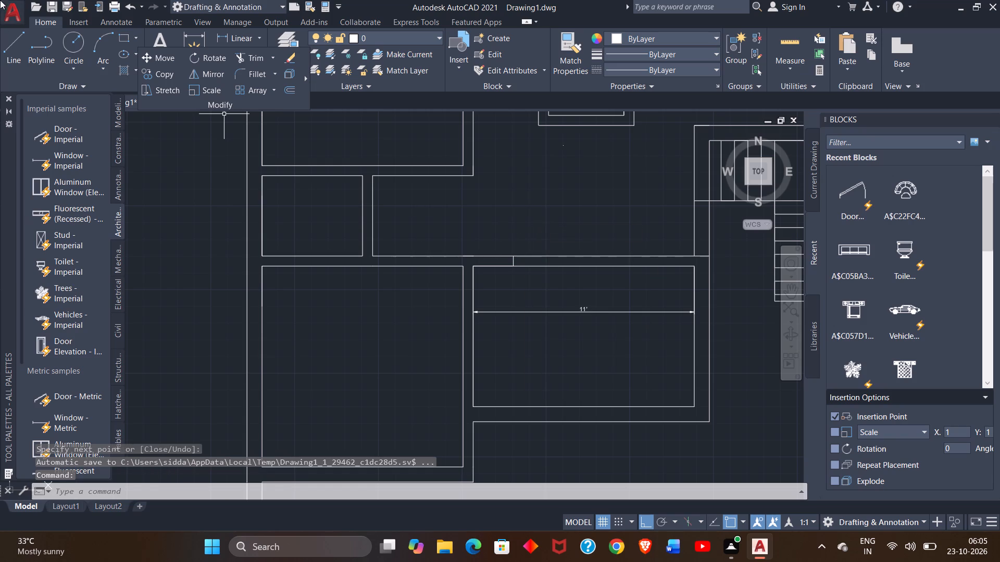
Draw a 2' line from the lower middle room's upper-right inner corner along its top wall, and a line across the wall thickness there.
click(16, 66)
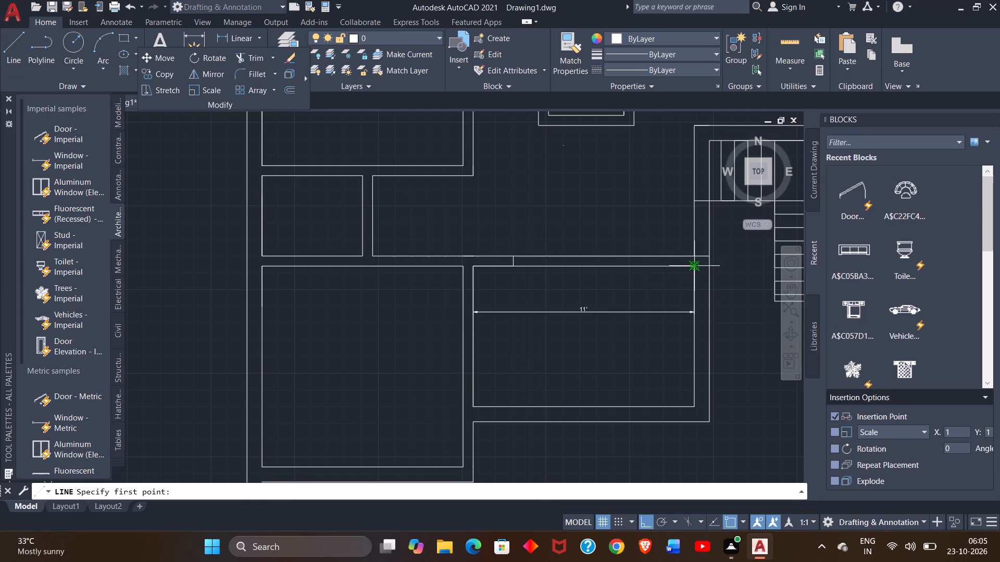
click(693, 270)
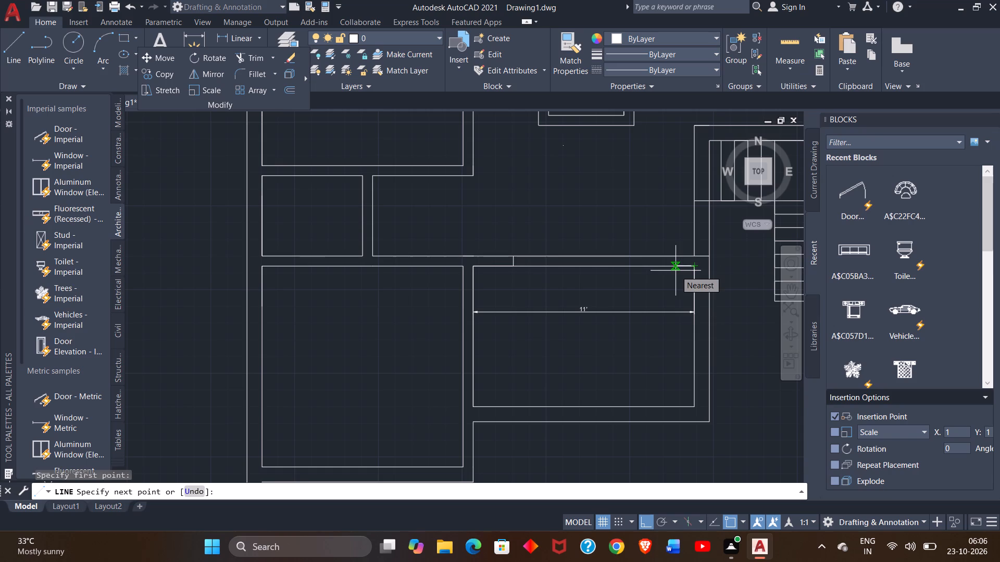
text(2')
key(Return)
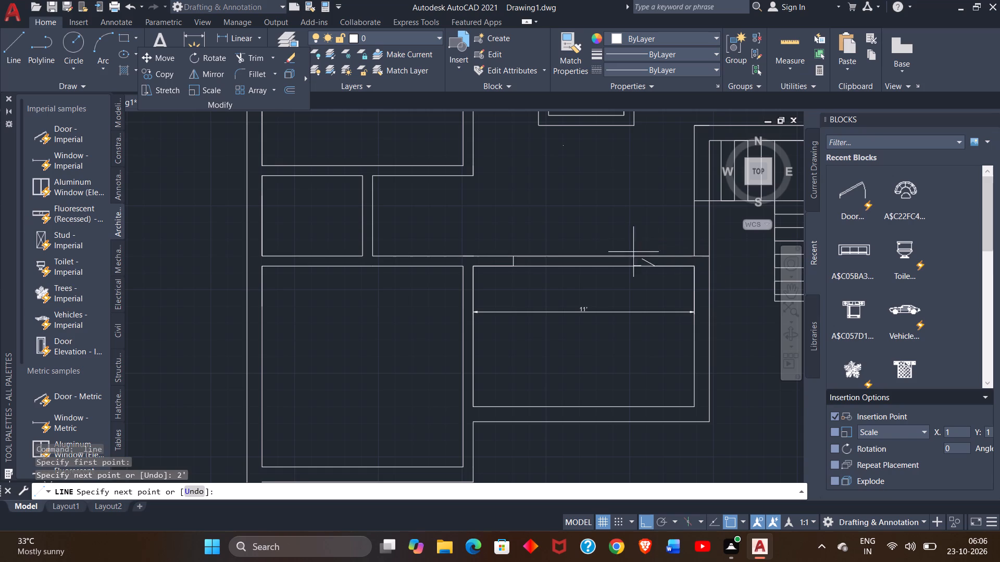
right_click(661, 231)
click(681, 236)
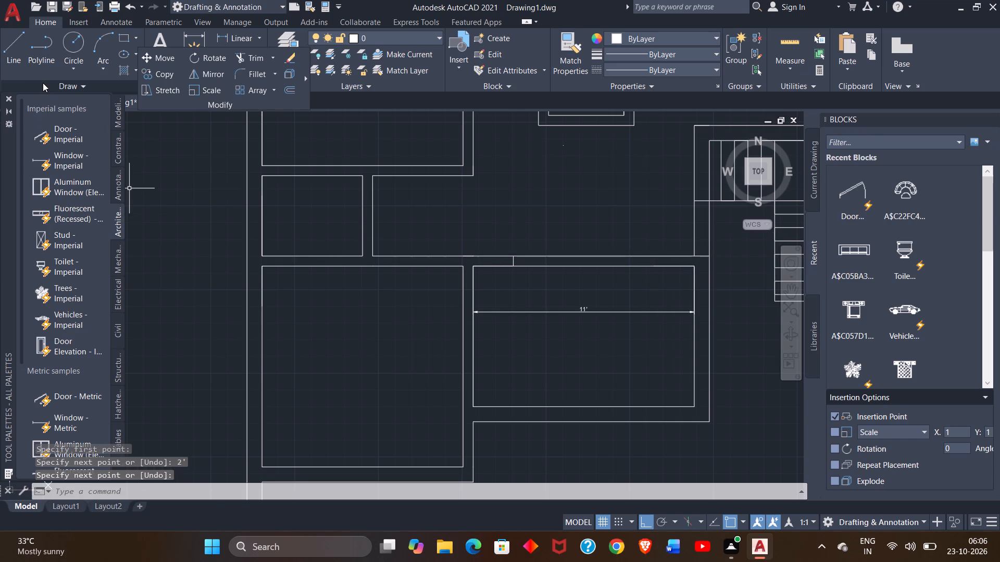
click(15, 68)
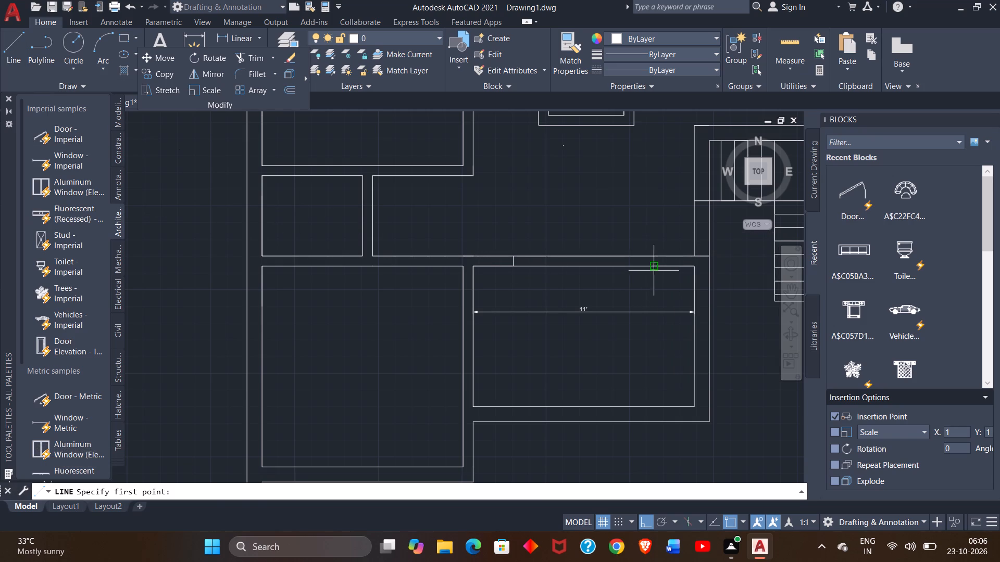
drag(657, 268, 658, 254)
double_click(658, 254)
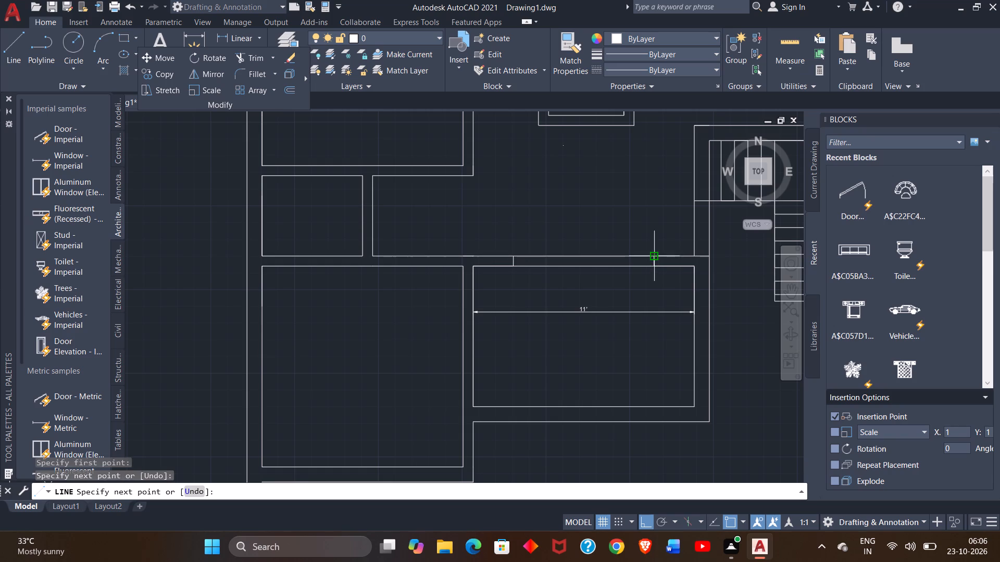
right_click(657, 220)
click(671, 228)
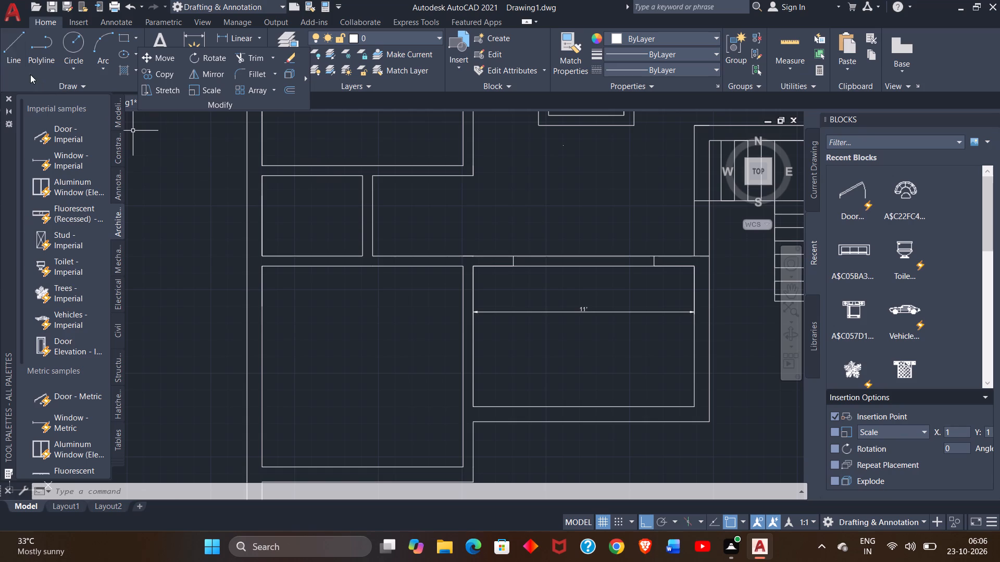
Trim both top wall lines of the lower middle room between the two cross lines to open the wall.
click(16, 65)
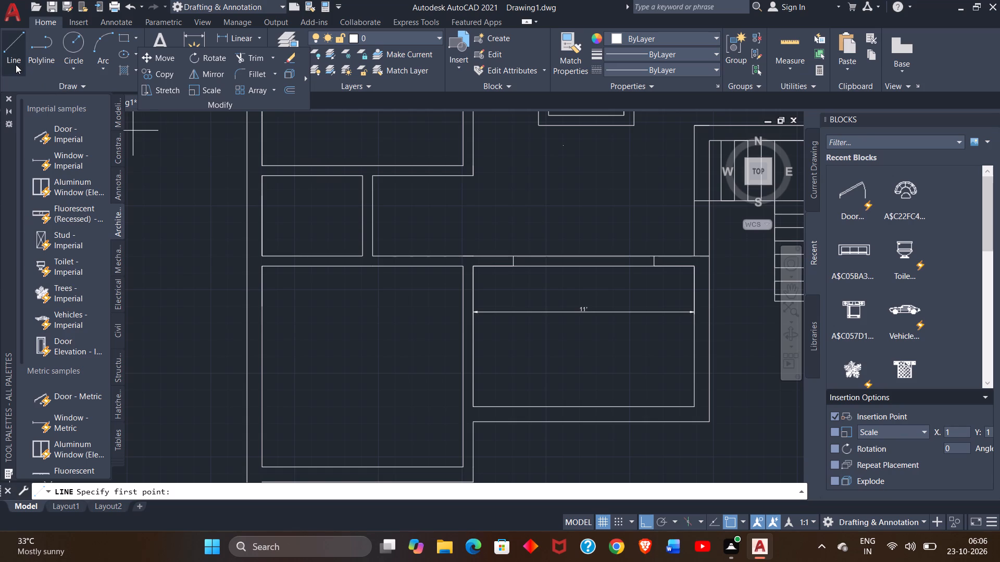
click(251, 59)
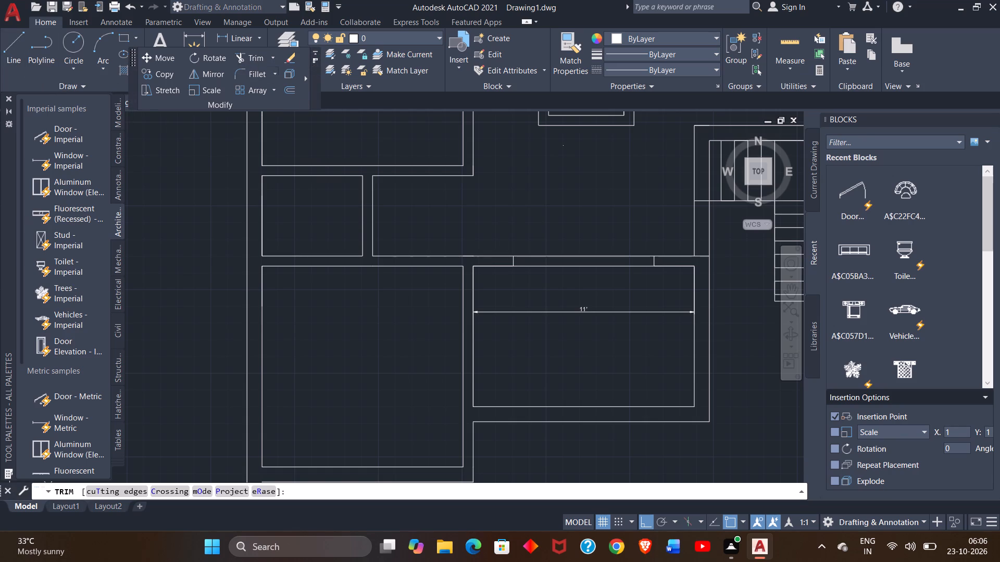
drag(557, 247, 557, 275)
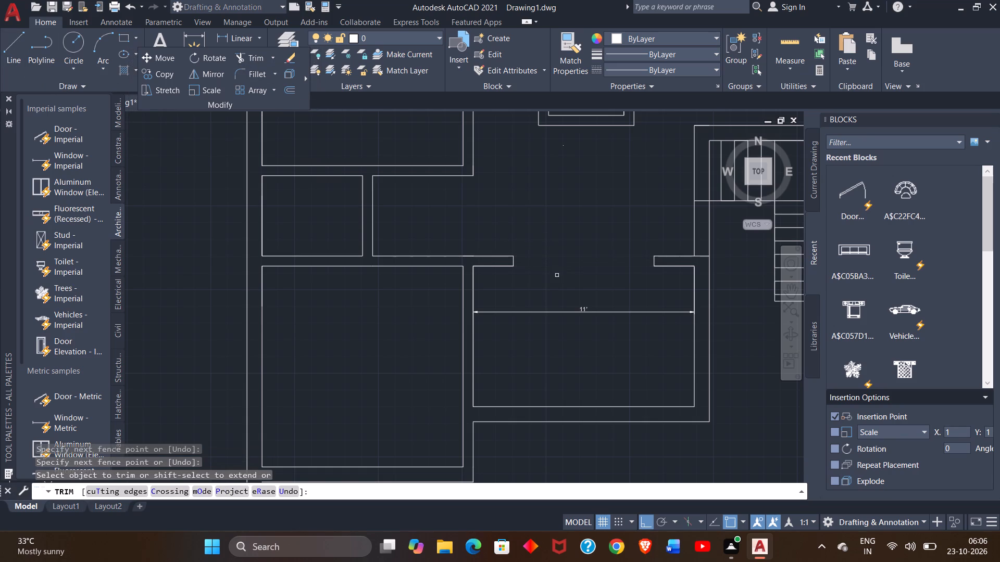
Remove the 11' width dimension from inside the lower middle room.
click(552, 313)
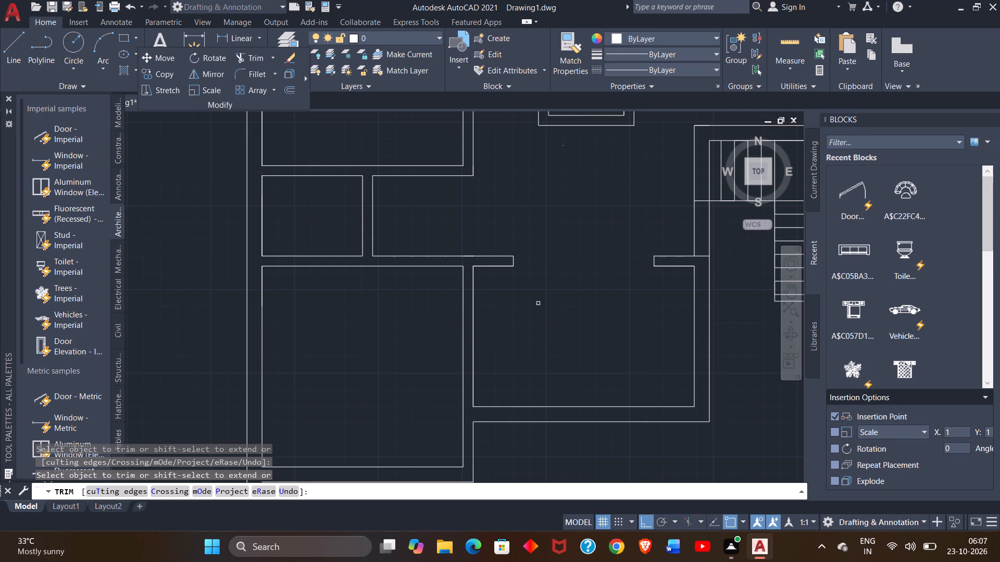
ctrl+scroll(537, 303, down, 1)
right_click(541, 337)
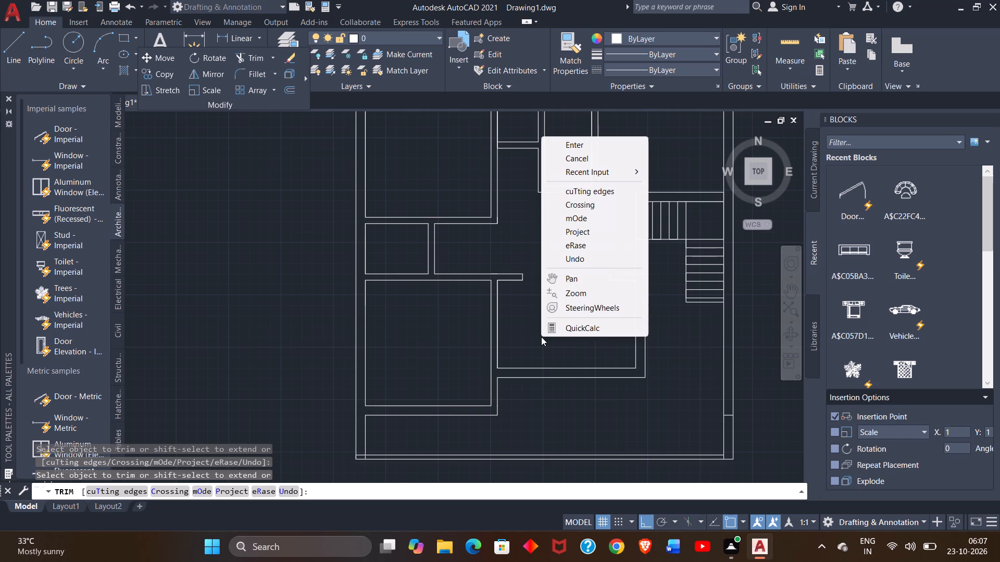
click(586, 145)
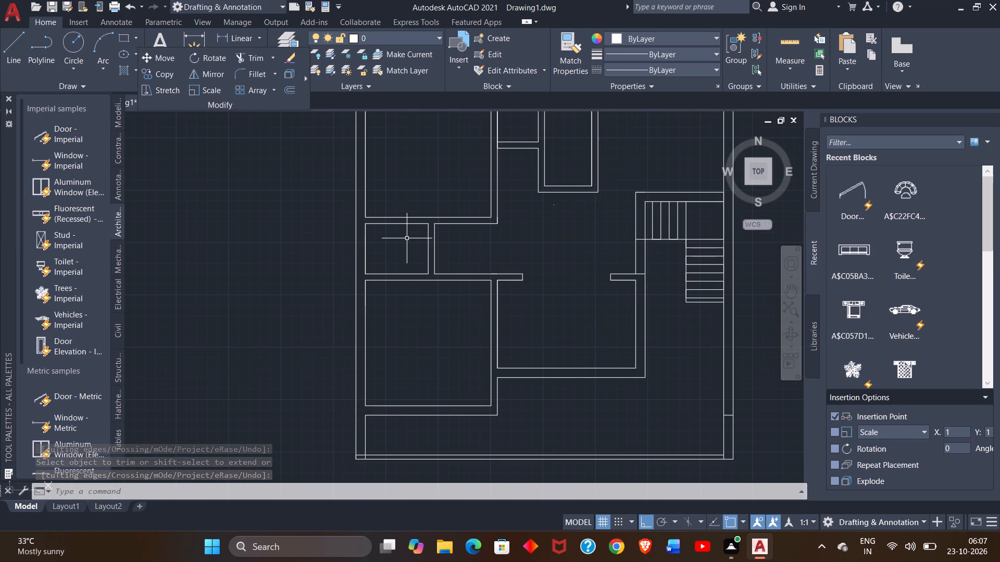
Draw a short vertical line across the wall above the small left room, at the room's upper-left inner corner.
scroll(407, 238, right, 2)
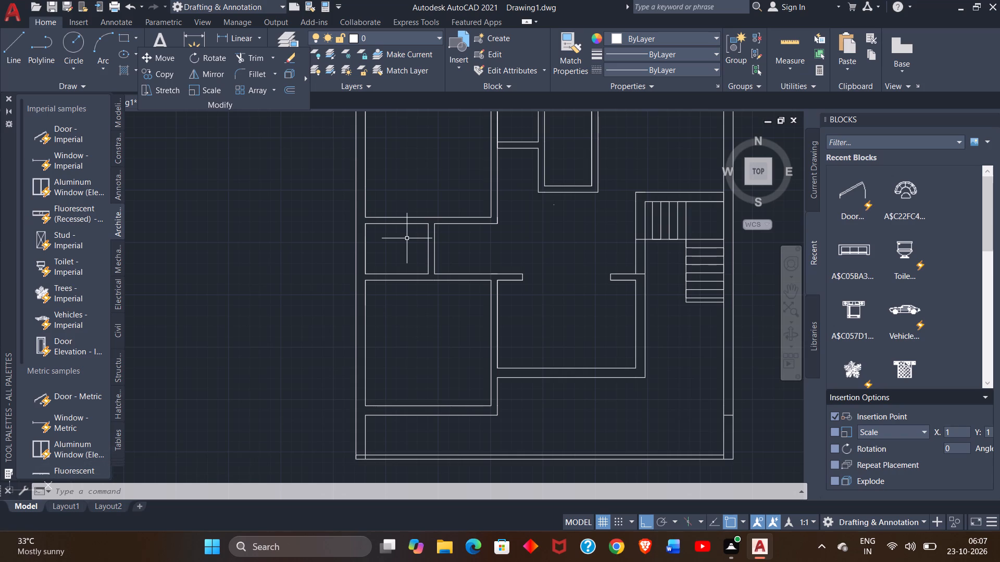
ctrl+scroll(404, 238, up, 2)
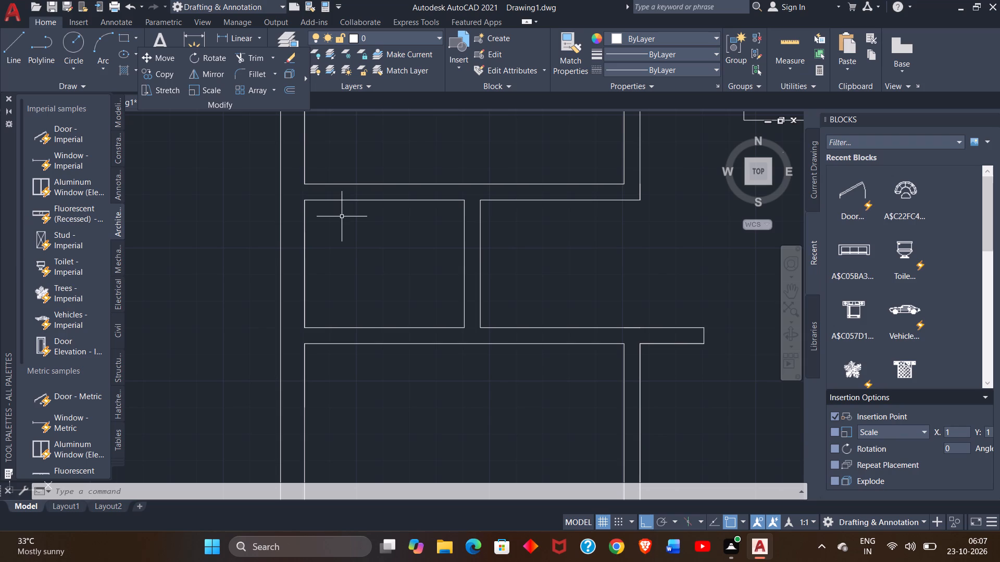
double_click(6, 56)
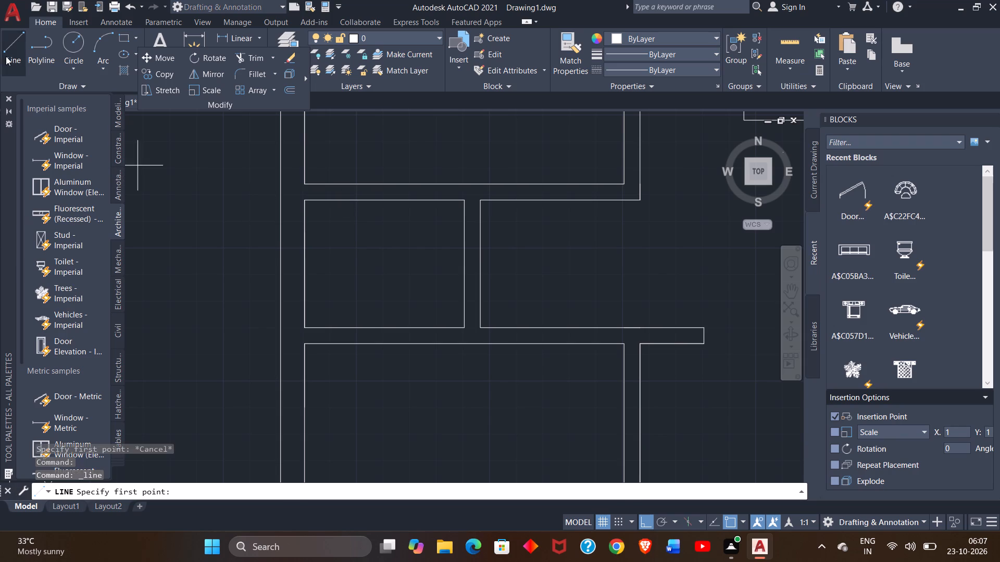
drag(307, 184, 302, 198)
click(302, 198)
right_click(302, 198)
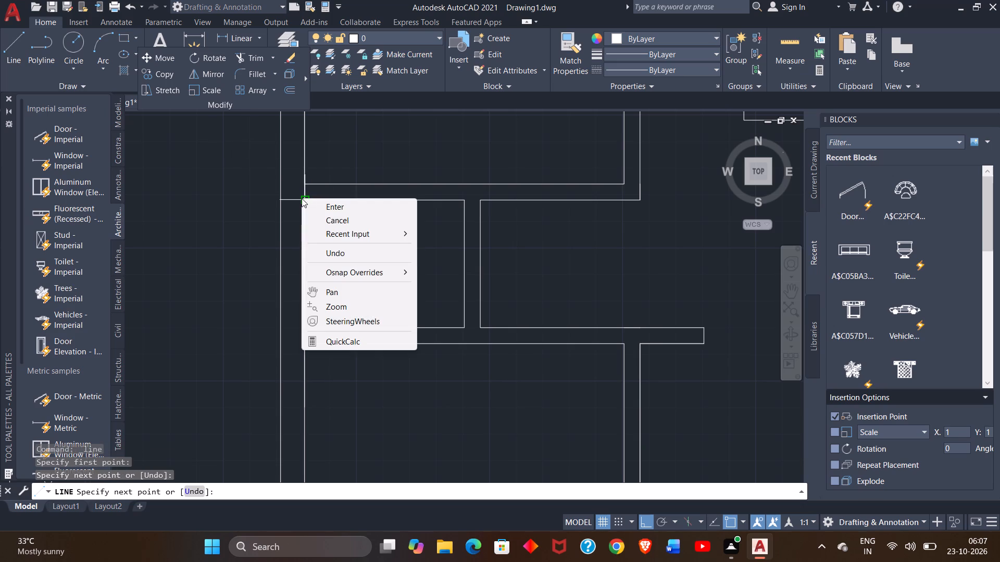
click(315, 205)
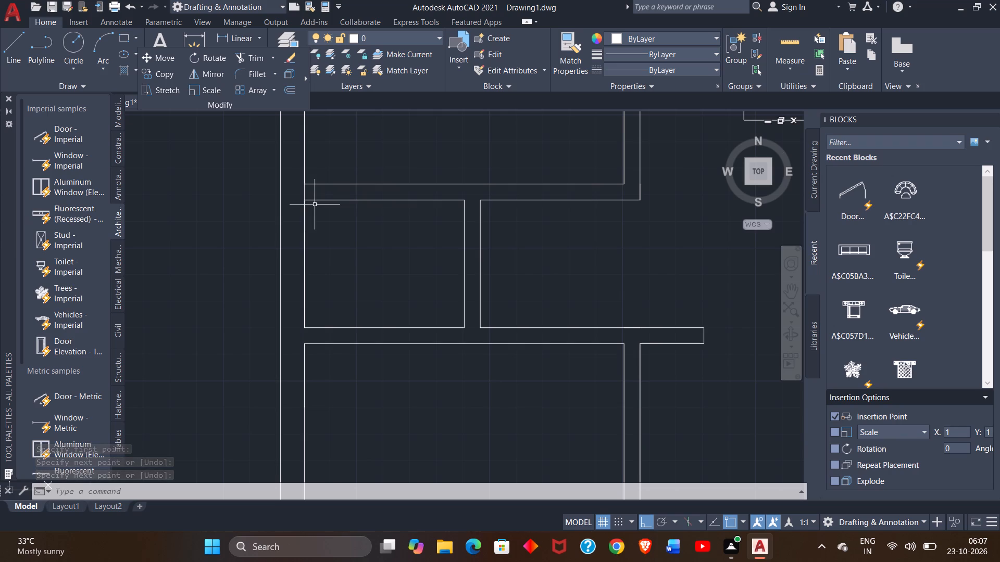
Draw a vertical line across the wall thickness from the small left room's upper-right inner corner.
click(10, 38)
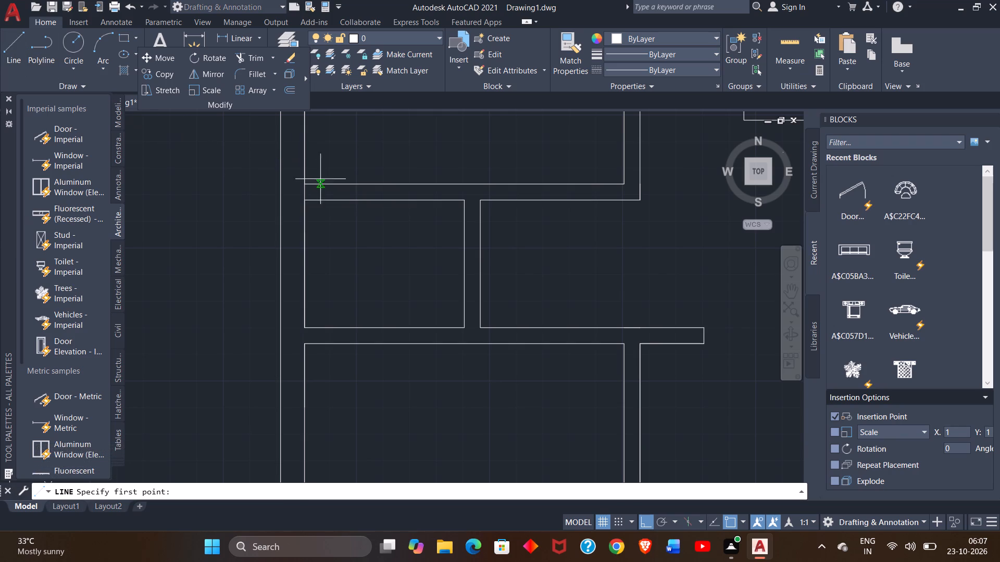
drag(463, 197, 463, 195)
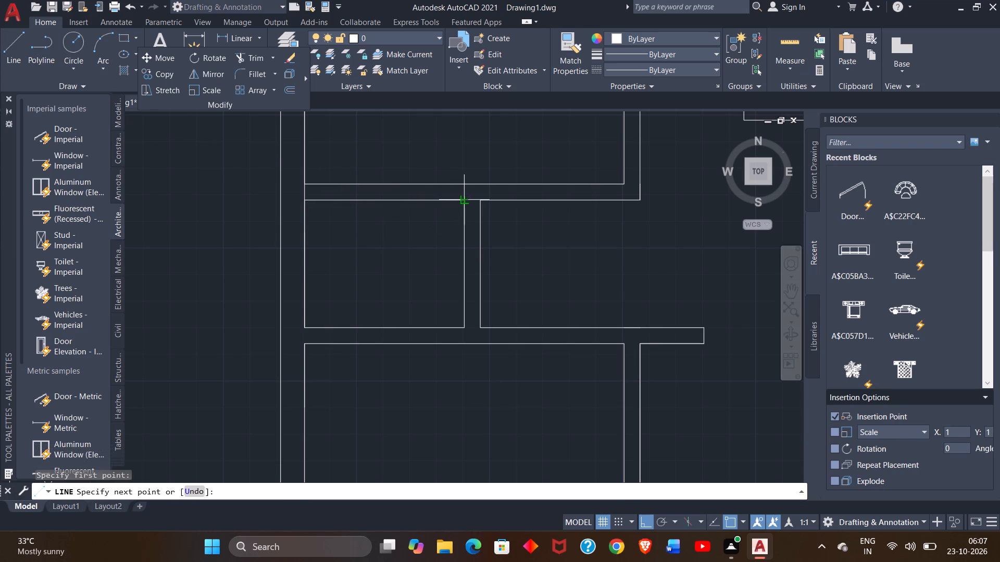
drag(463, 195, 466, 181)
click(466, 181)
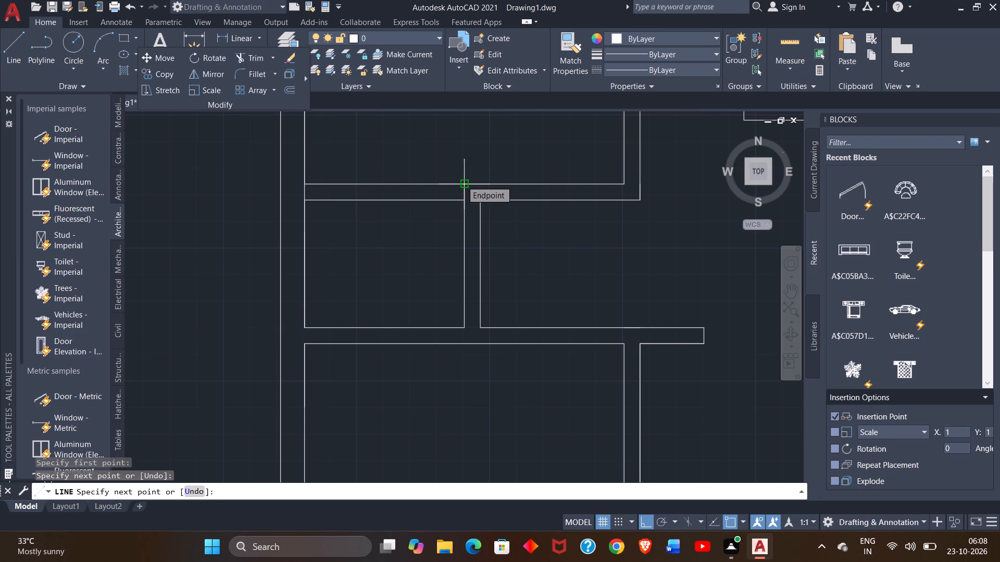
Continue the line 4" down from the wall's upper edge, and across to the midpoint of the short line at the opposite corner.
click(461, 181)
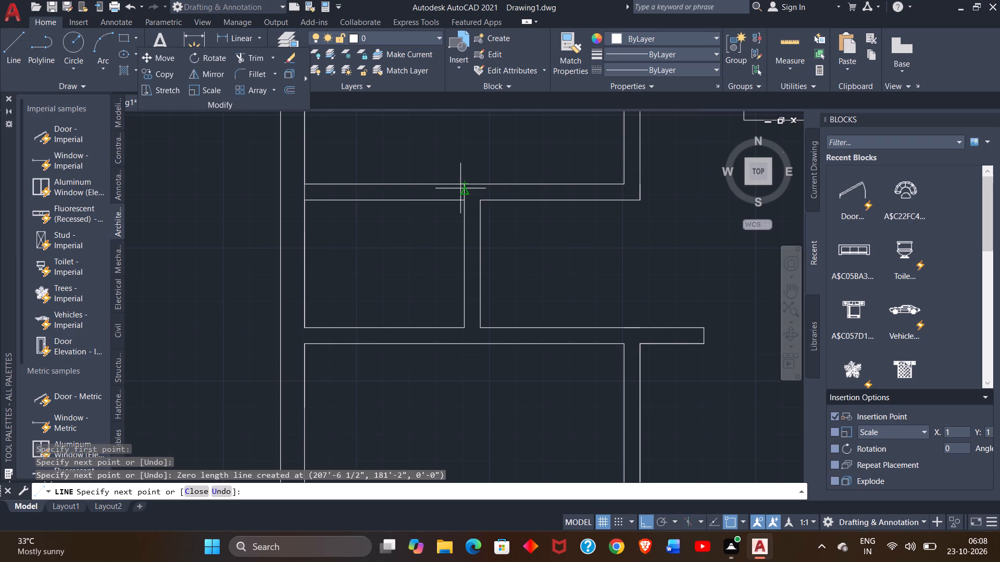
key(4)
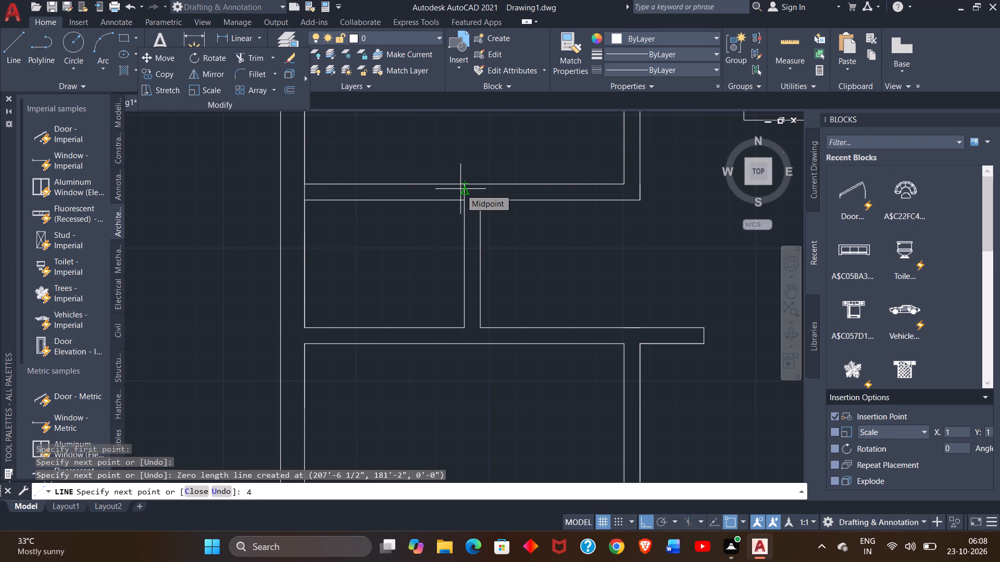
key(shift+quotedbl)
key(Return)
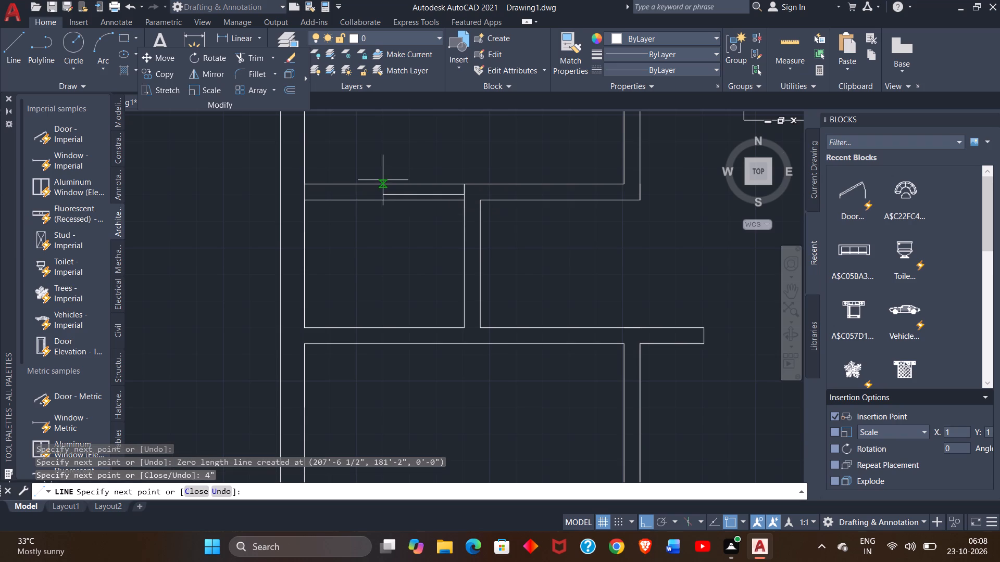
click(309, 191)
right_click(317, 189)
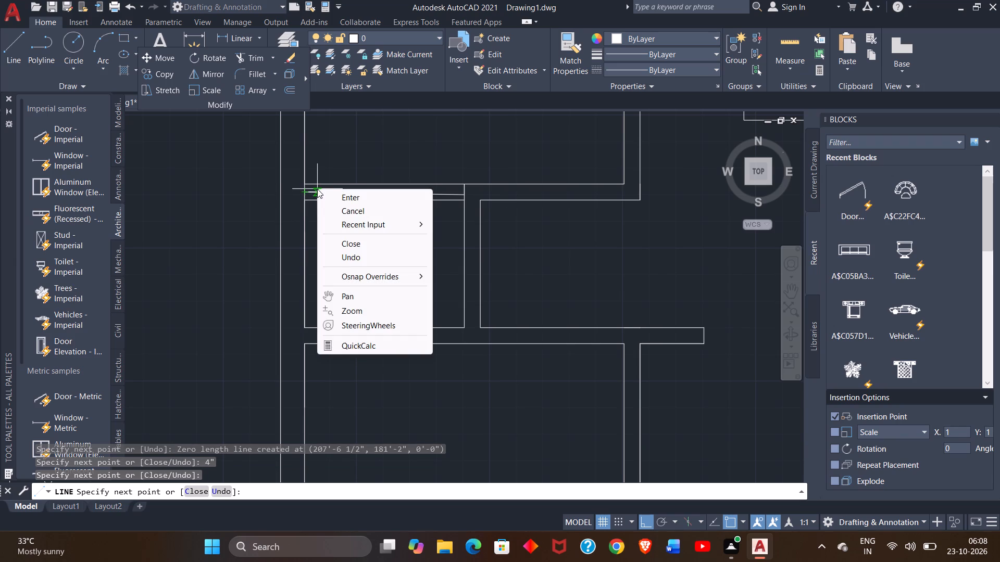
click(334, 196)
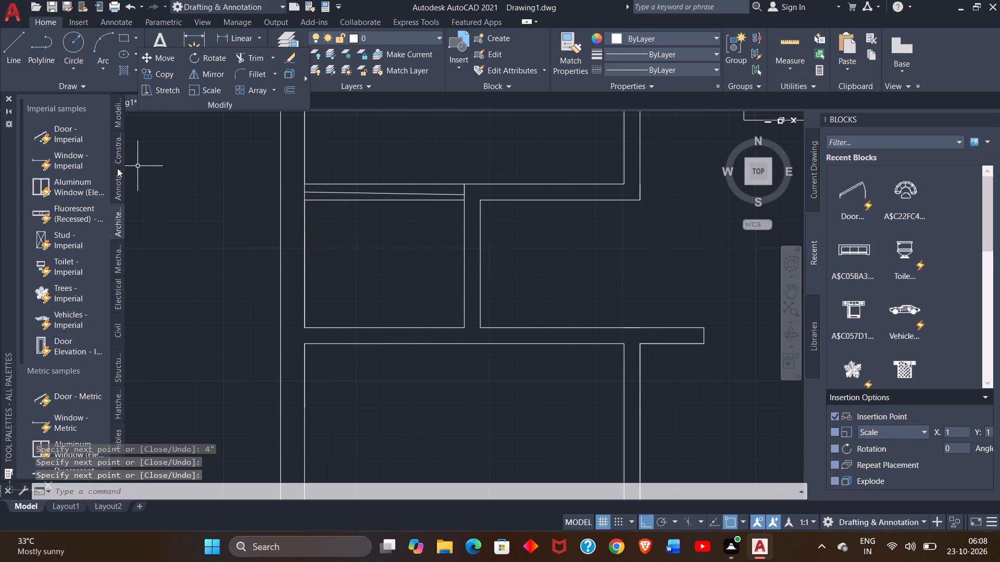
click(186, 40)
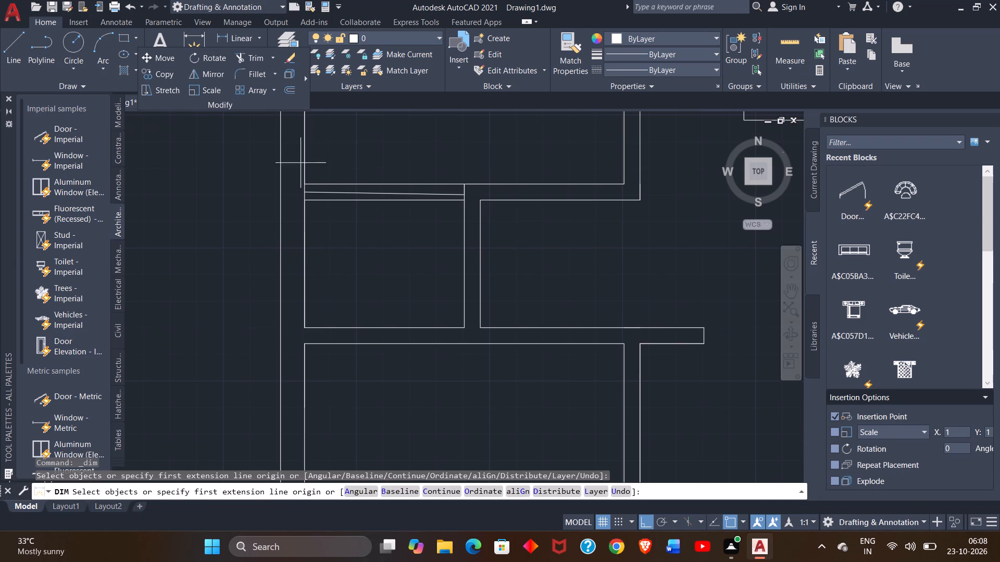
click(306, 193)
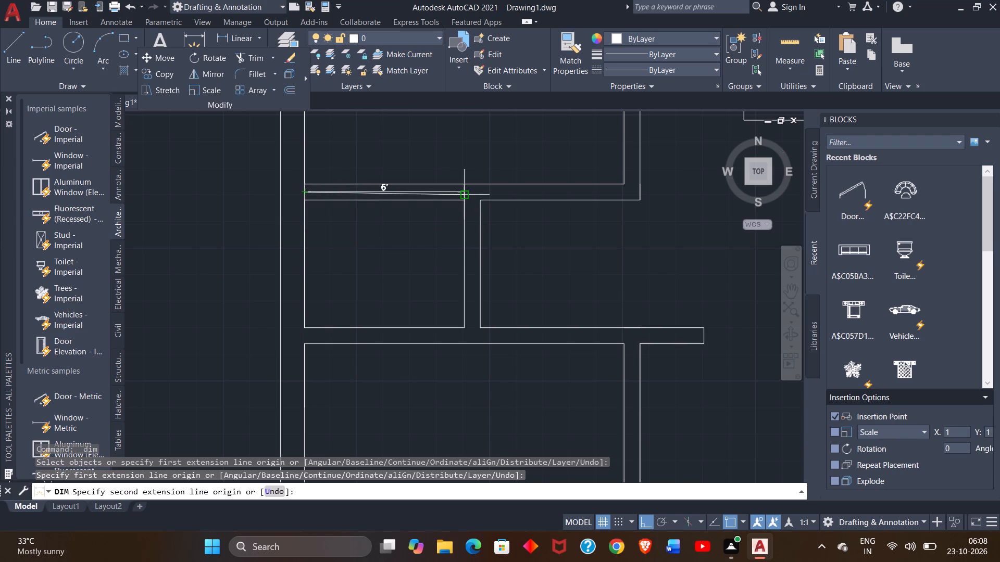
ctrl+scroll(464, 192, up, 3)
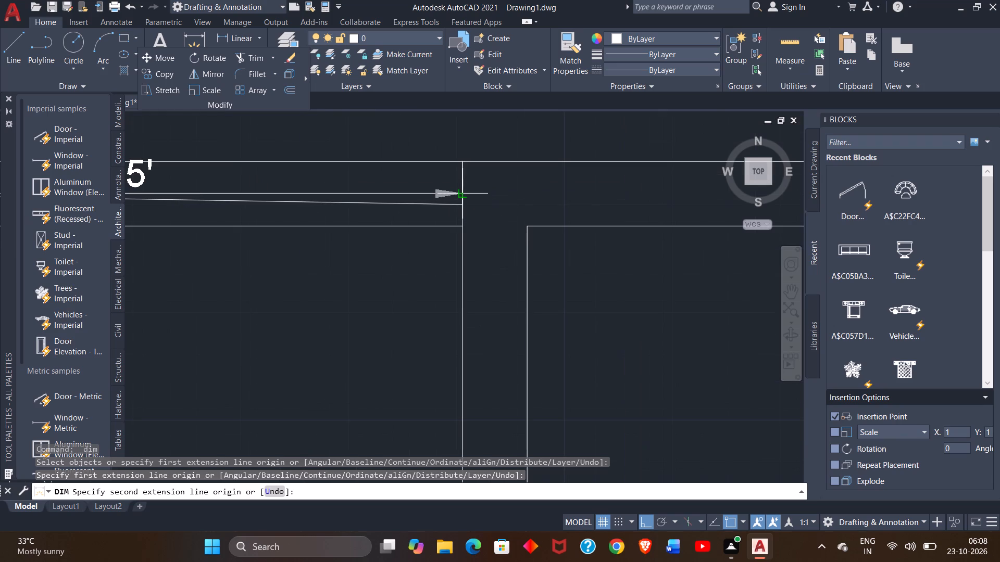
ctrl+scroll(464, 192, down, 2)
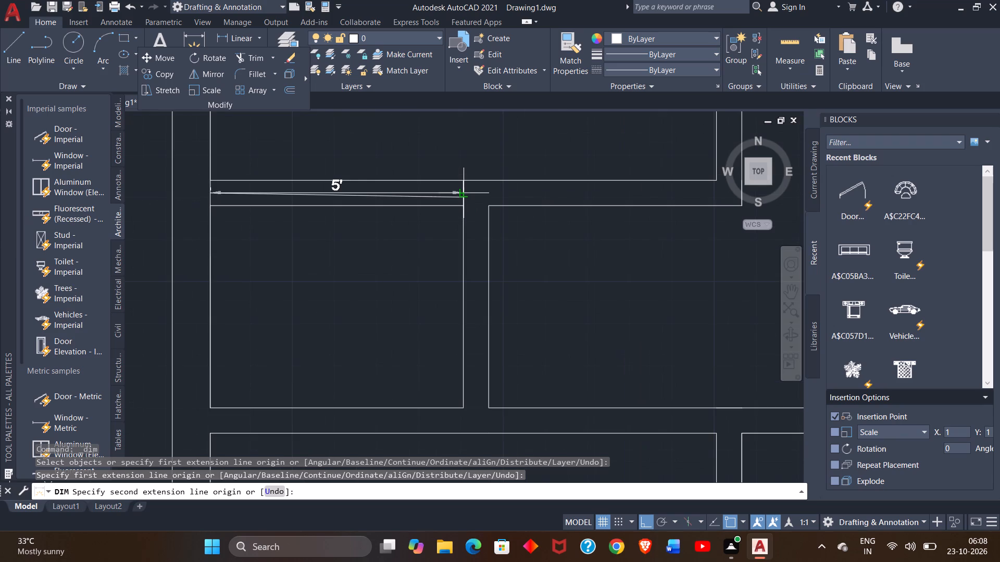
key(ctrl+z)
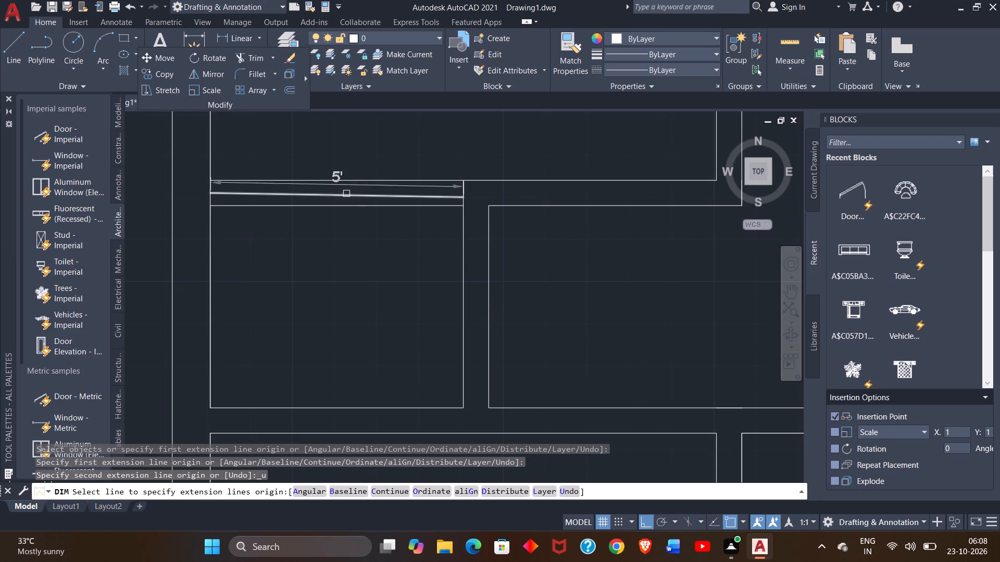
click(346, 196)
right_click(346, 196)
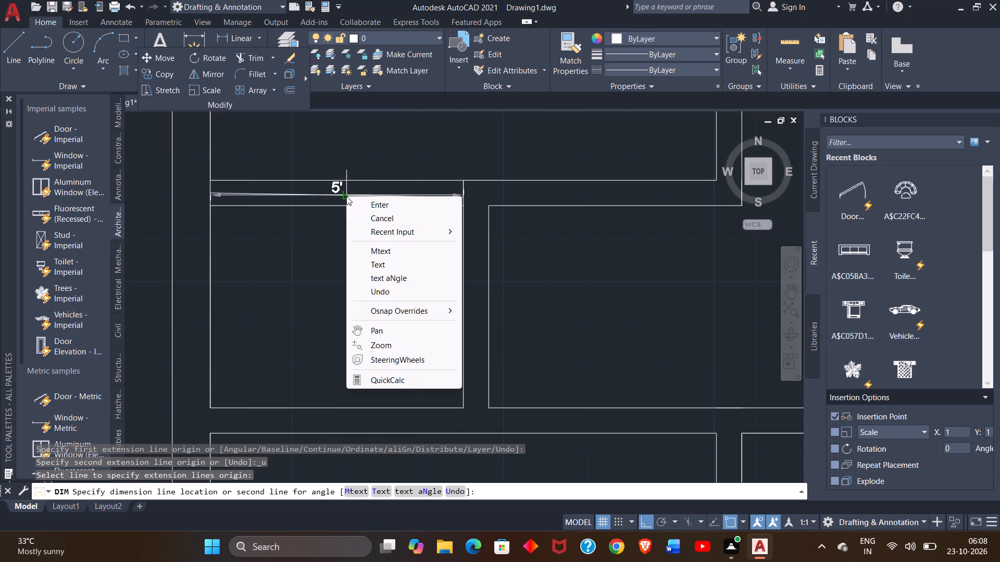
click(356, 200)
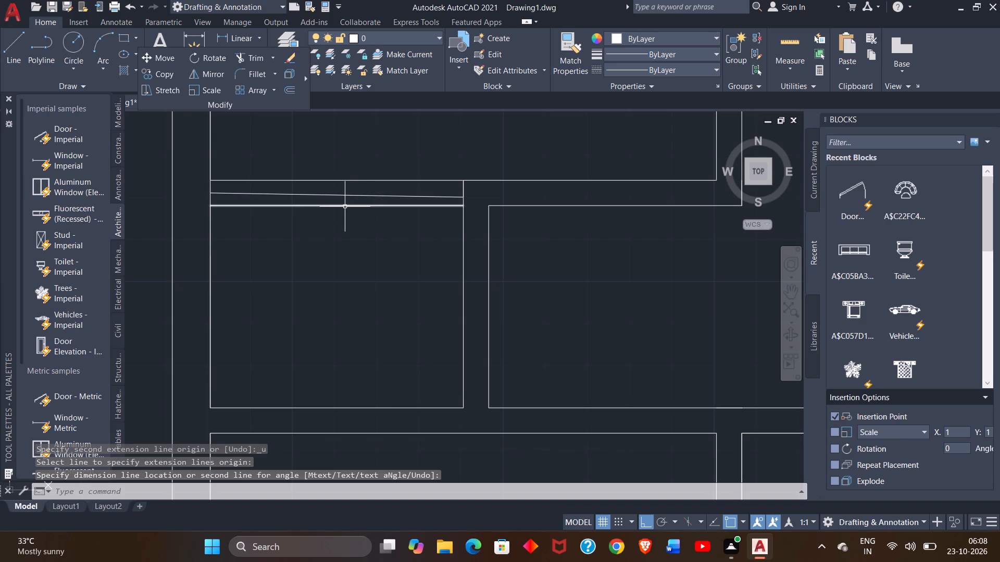
Erase the small left room's top wall line and the sloped line just above it.
click(345, 207)
key(Delete)
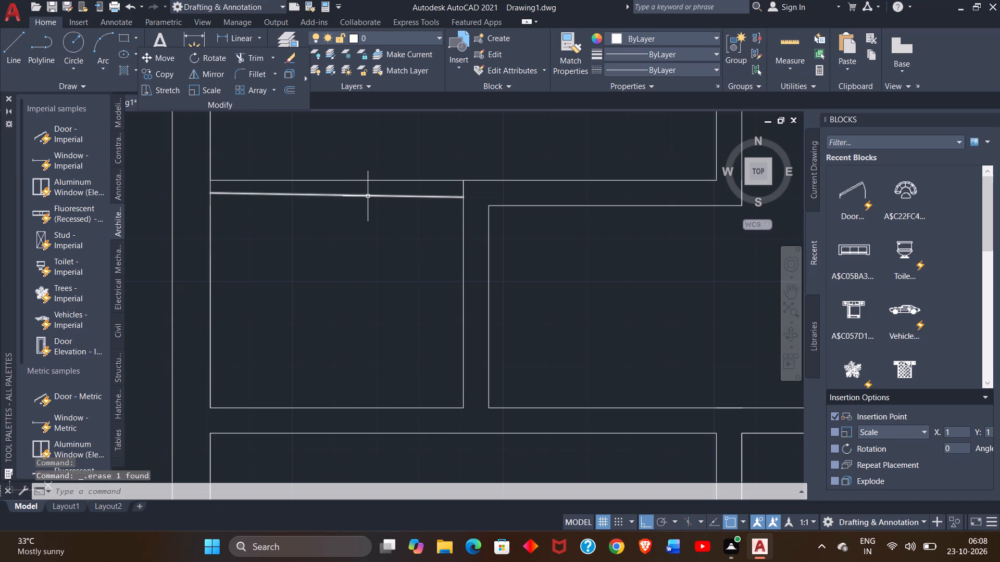
click(368, 196)
key(Delete)
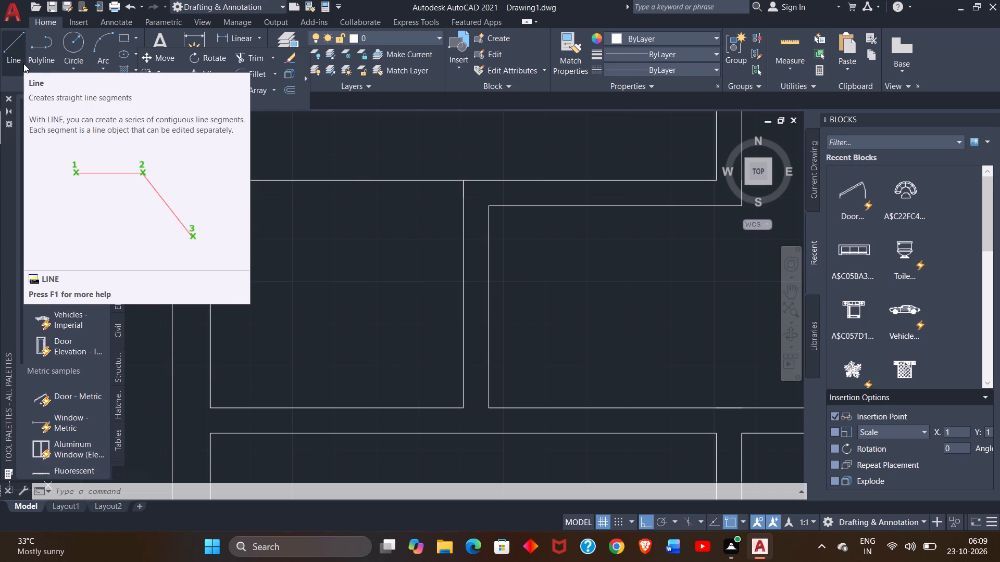
Draw a line 4" down from the upper wall line's left corner above the small left room, and across to the room's right wall line.
click(15, 62)
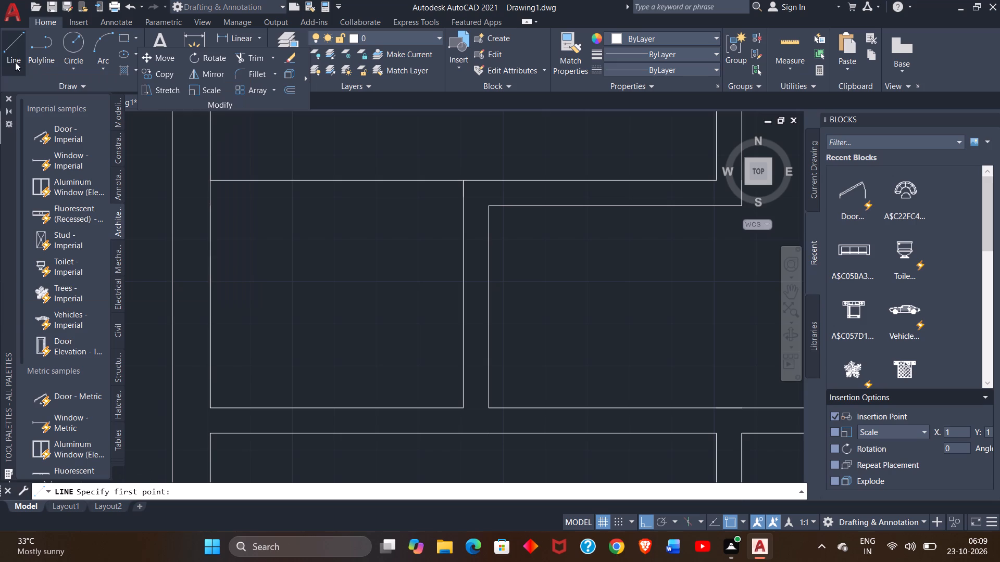
drag(213, 180, 213, 194)
key(4)
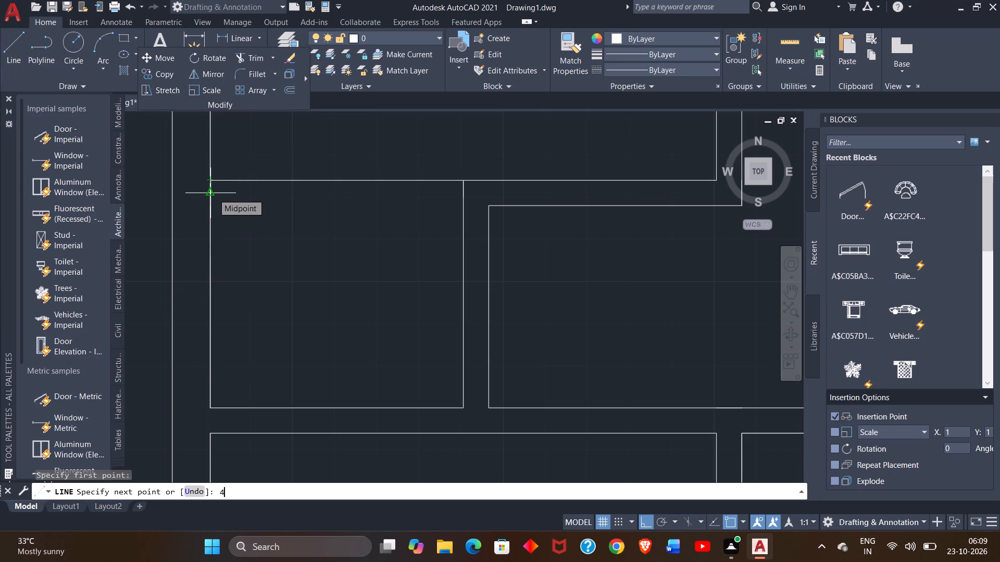
key(shift+quotedbl)
key(Return)
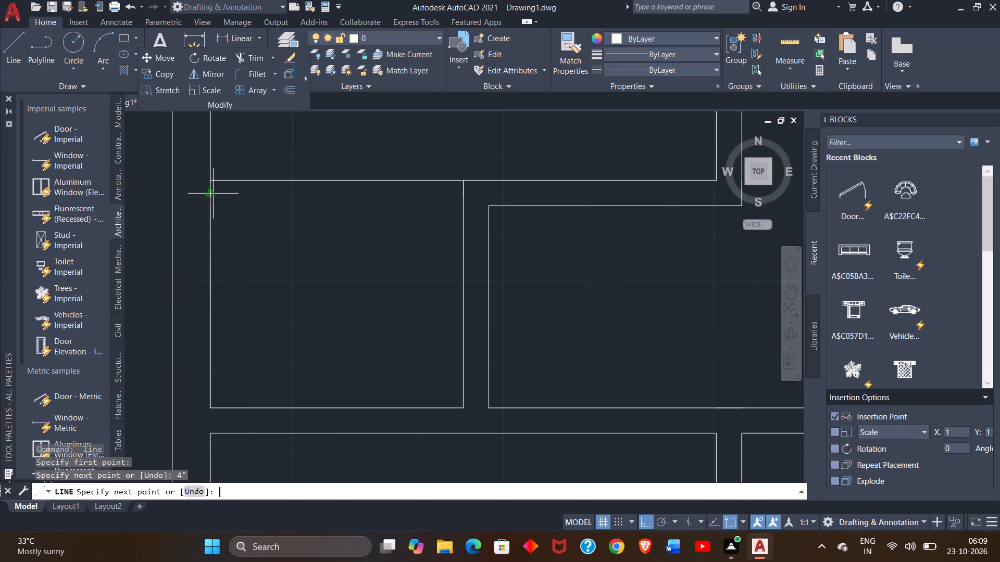
click(463, 196)
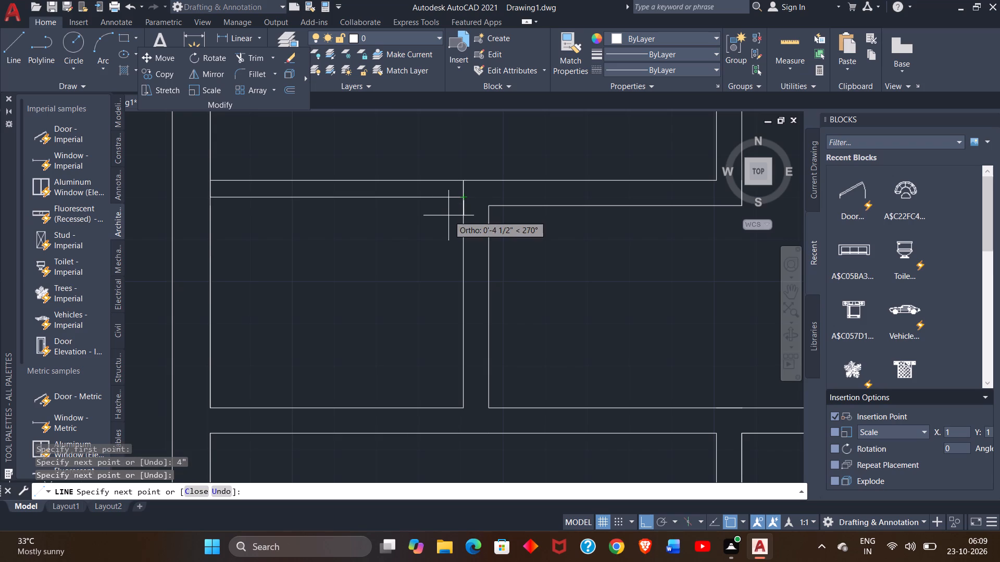
right_click(448, 215)
click(472, 218)
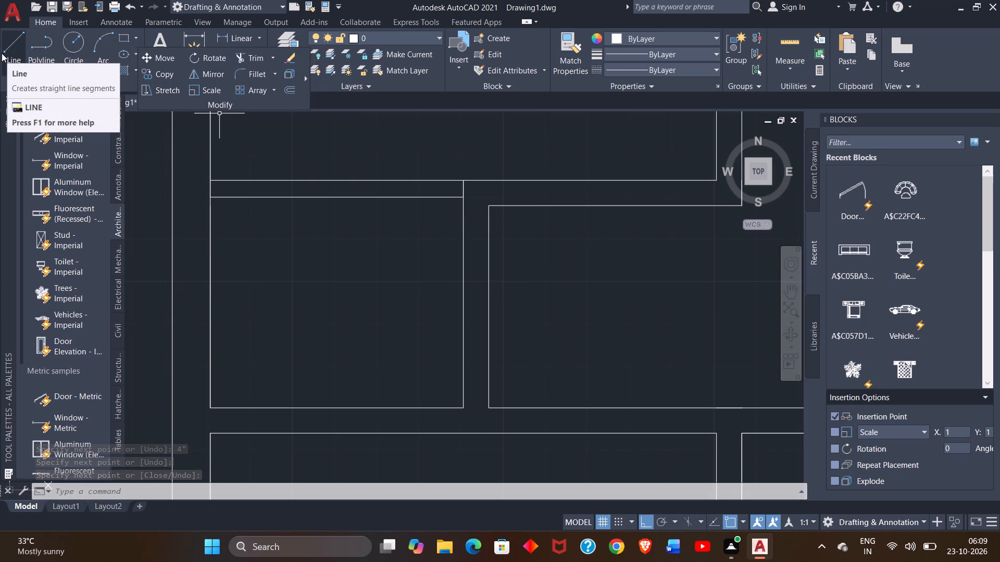
Start the Dimension command.
click(192, 34)
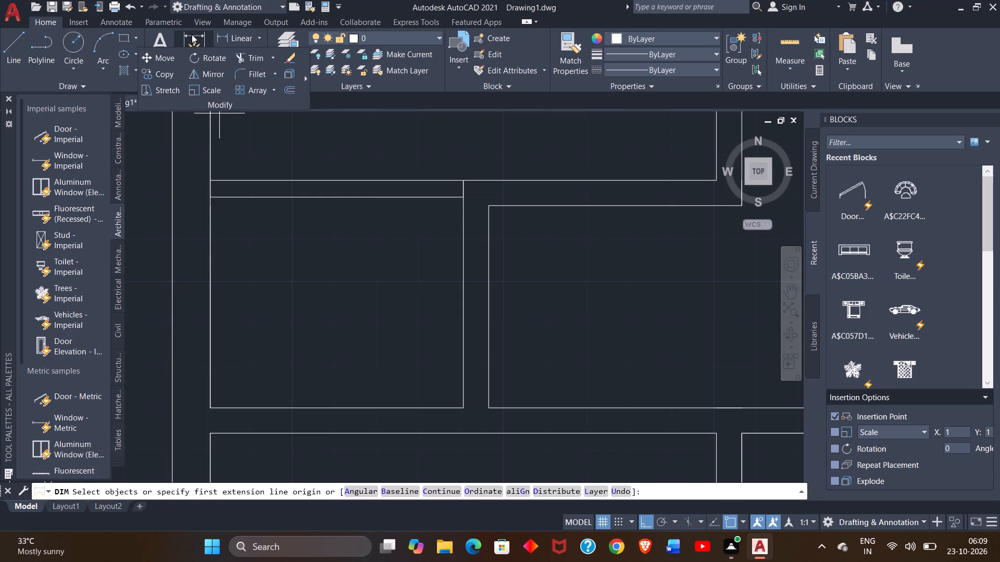
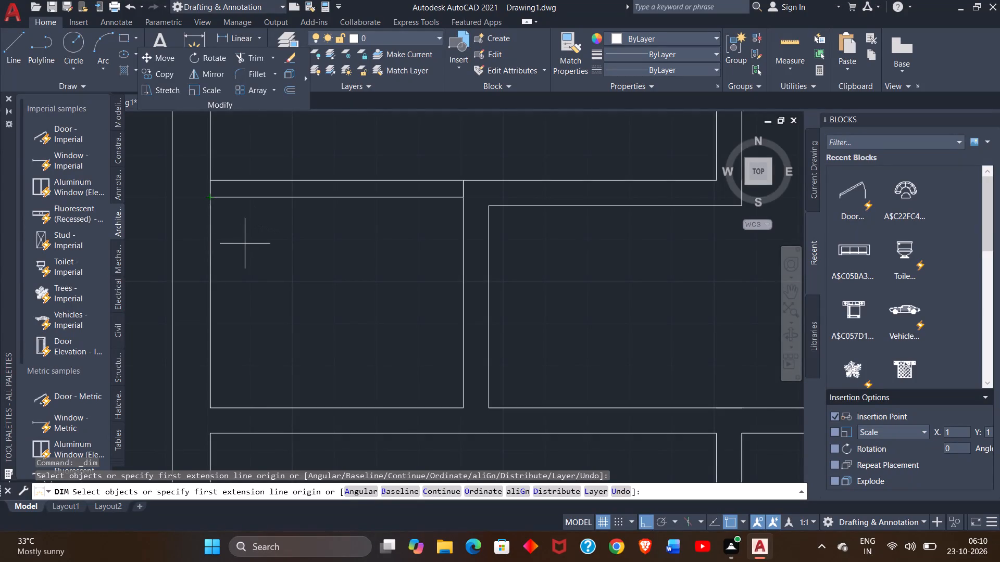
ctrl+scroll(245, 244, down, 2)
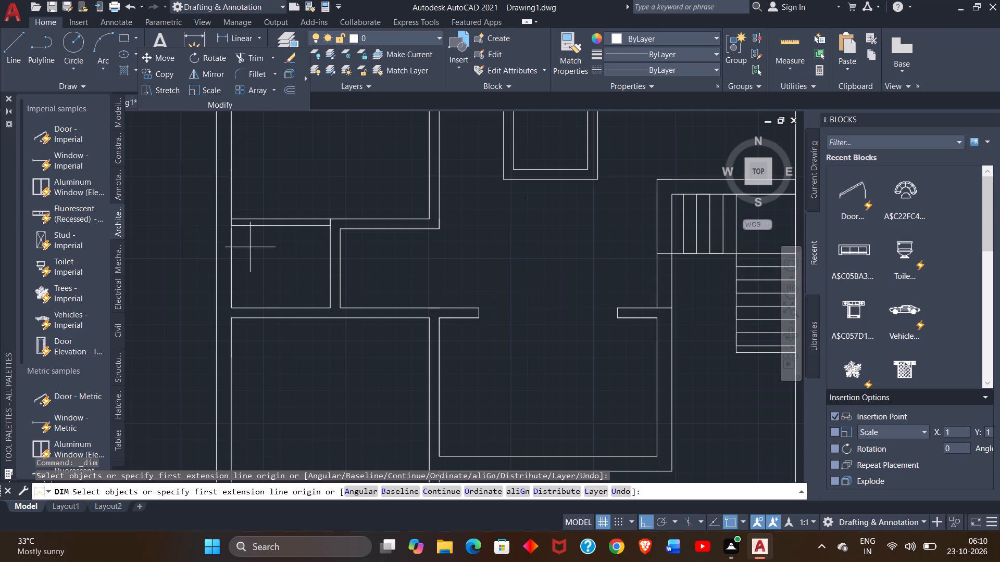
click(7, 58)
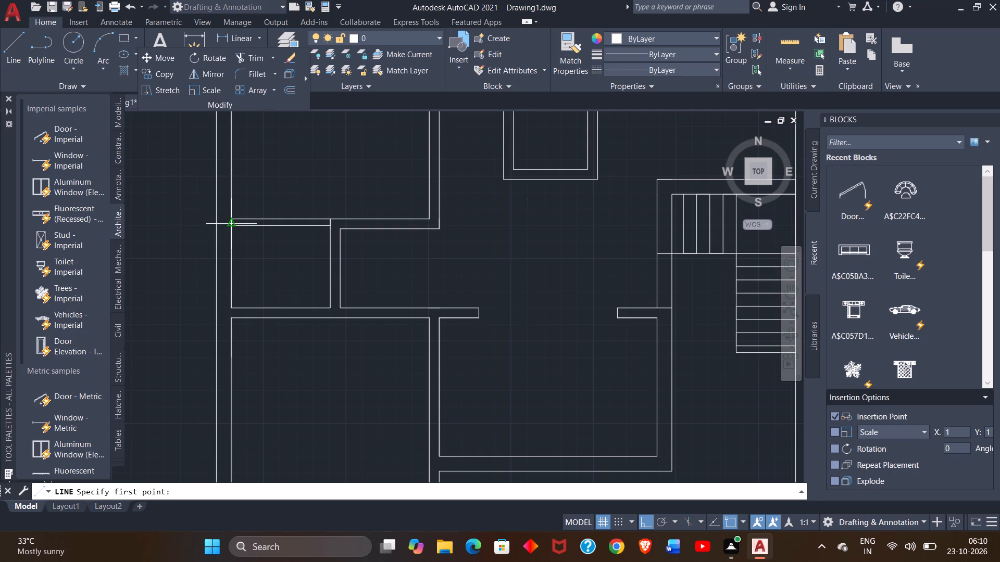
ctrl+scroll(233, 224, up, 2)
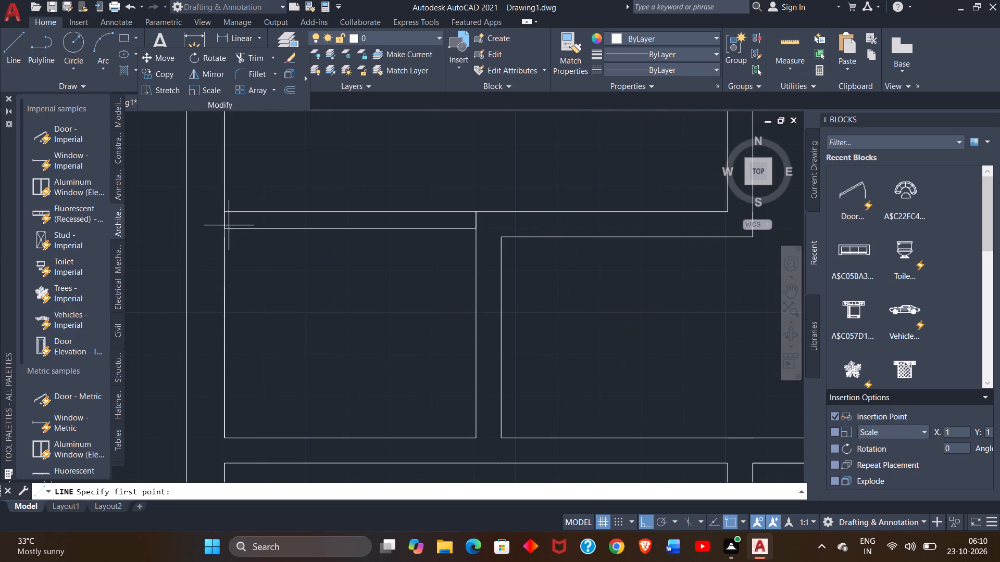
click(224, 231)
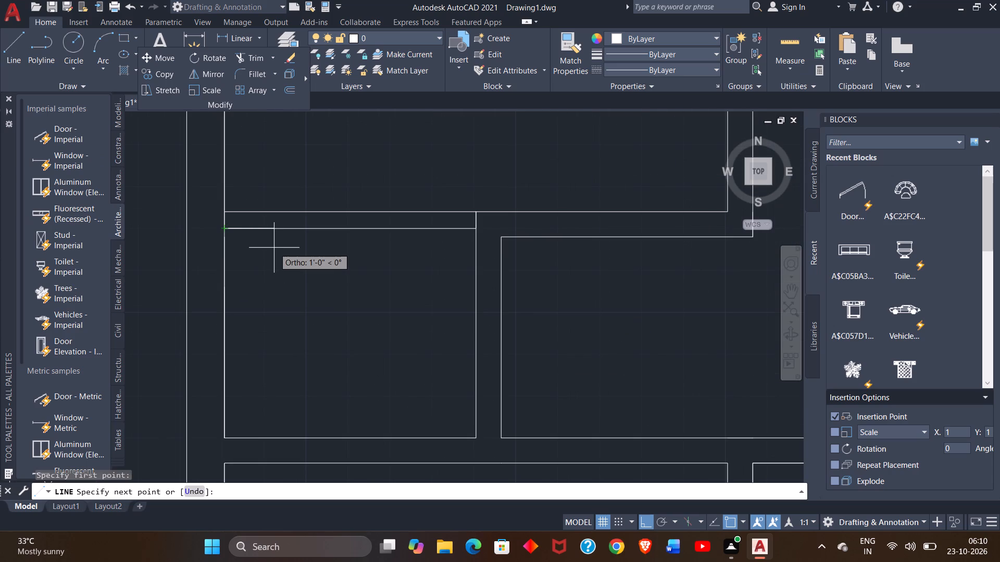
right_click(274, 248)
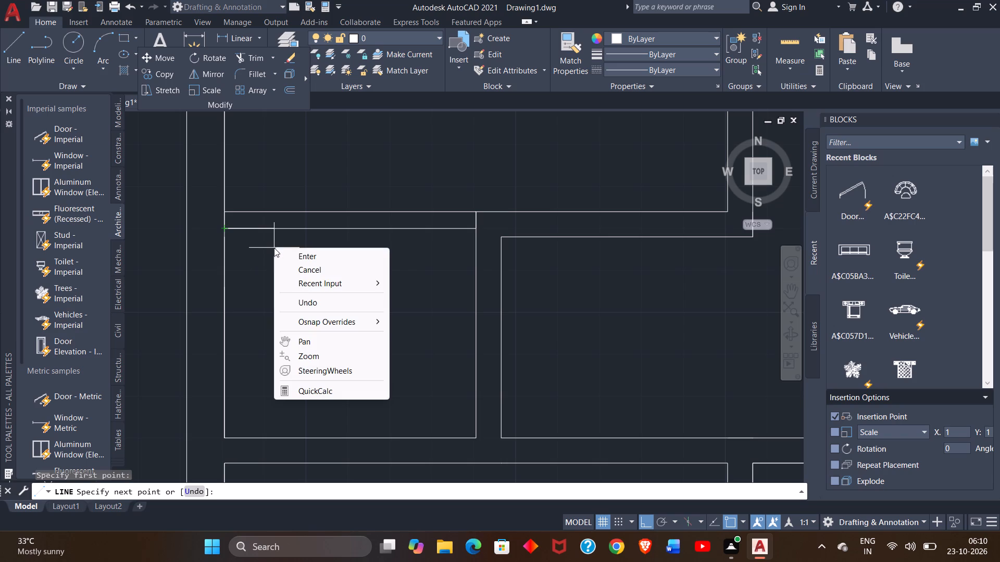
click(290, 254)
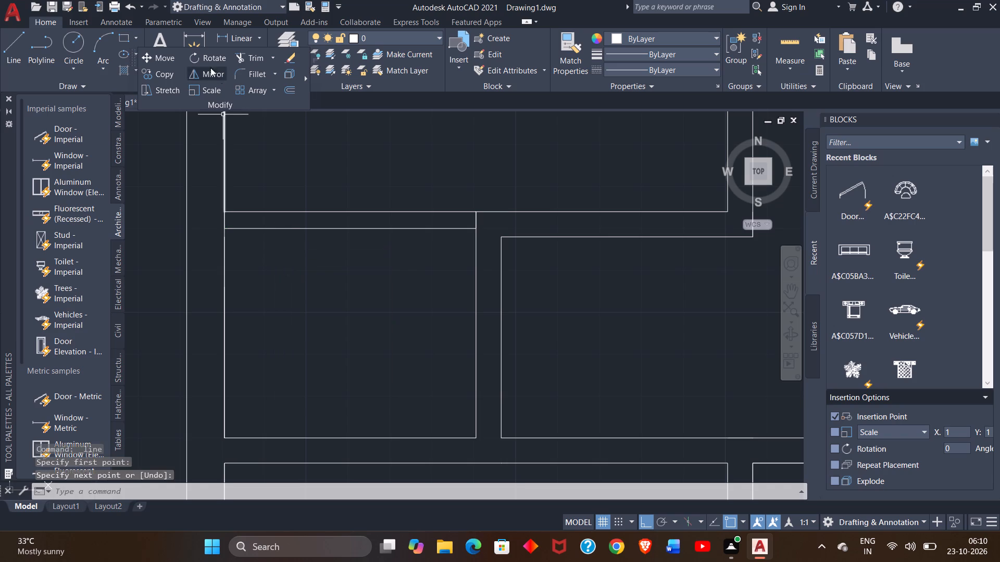
Check the length of the small left room's top wall line with a trial dimension from its left corner.
click(193, 42)
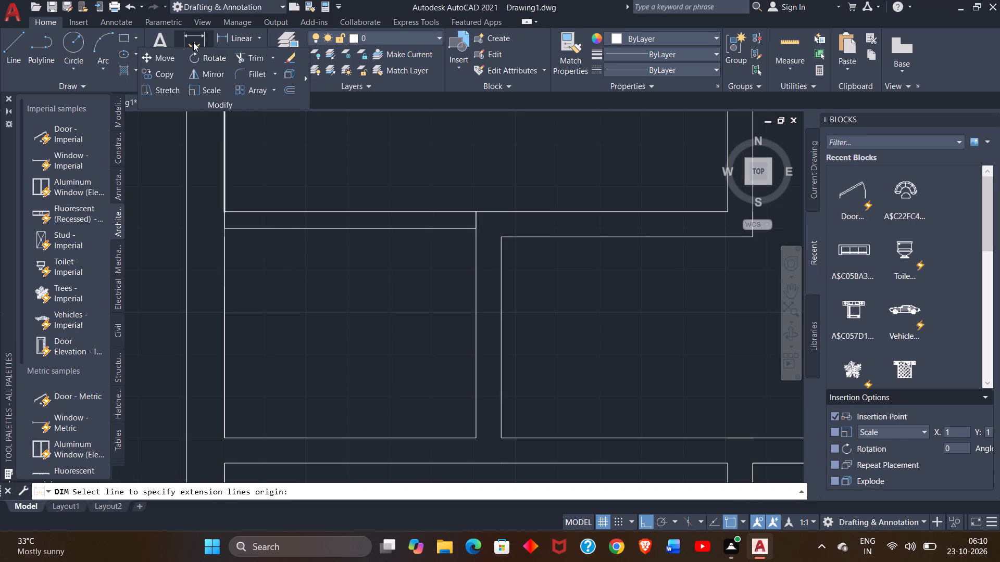
click(225, 229)
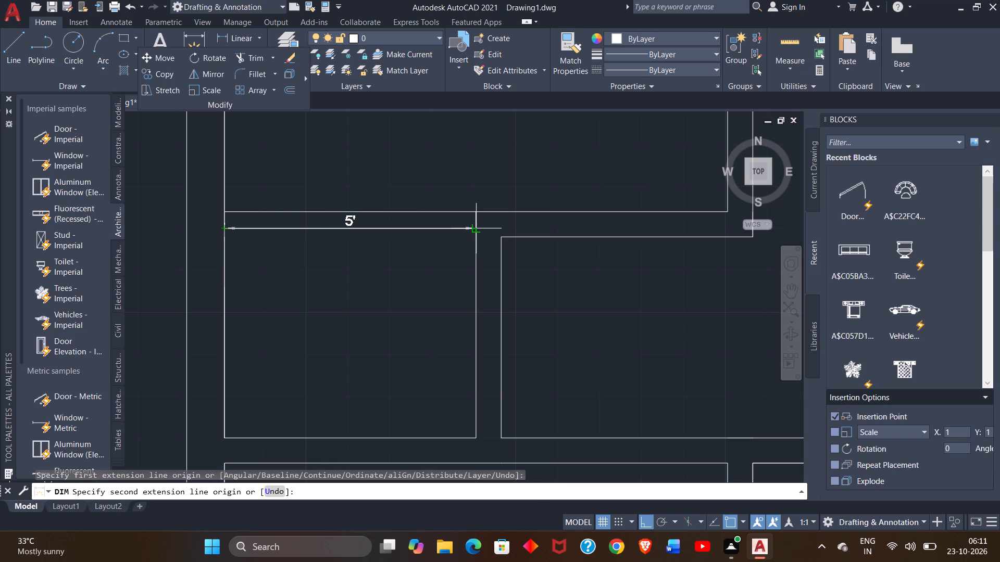
right_click(428, 273)
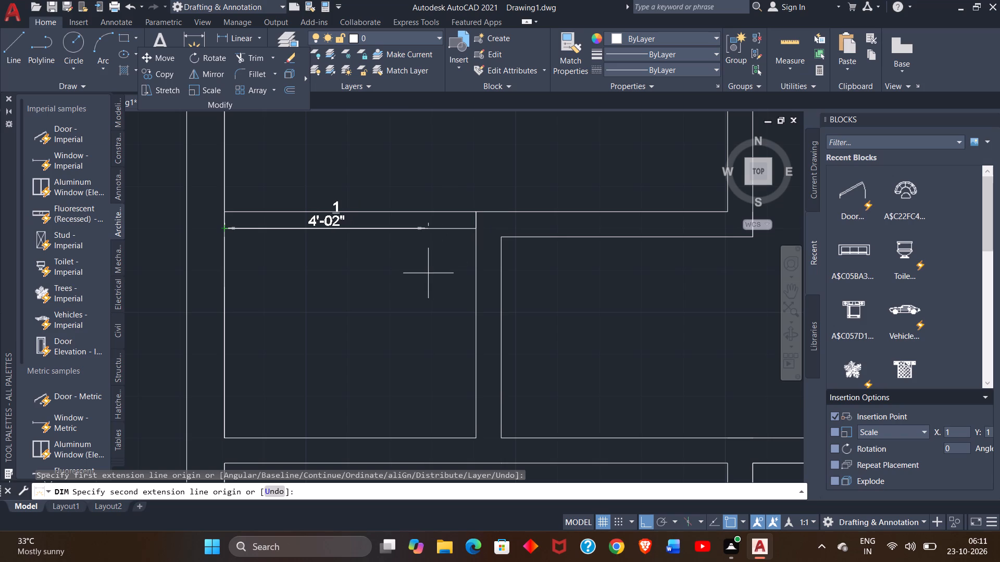
click(438, 280)
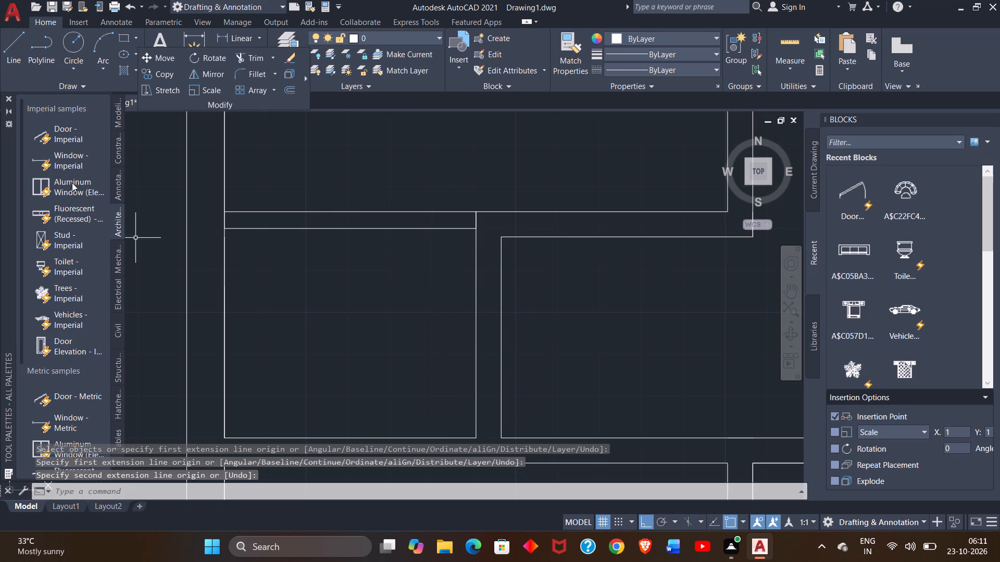
Draw a line 1' along the small left room's top wall line from its left corner, and up to the upper wall line.
click(18, 65)
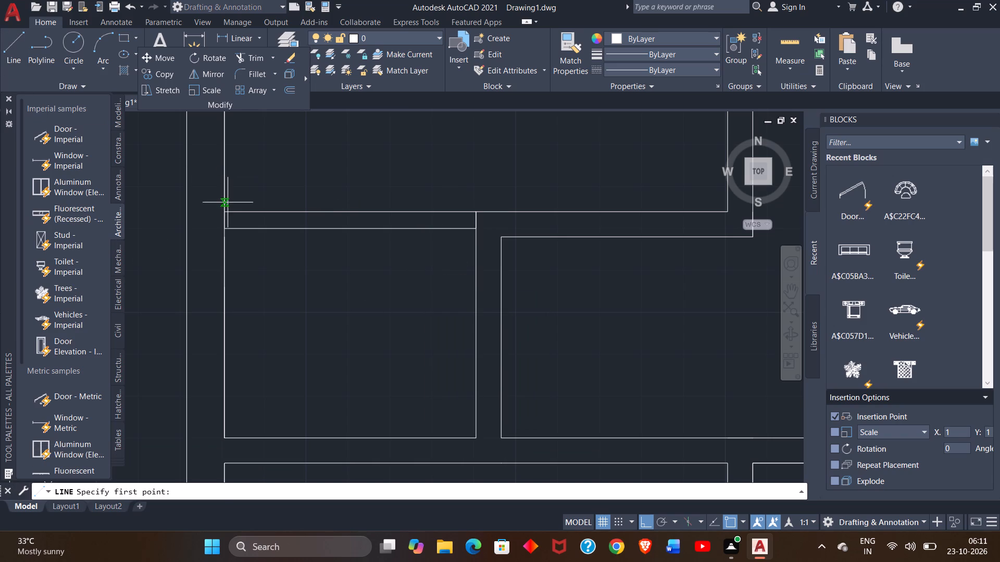
click(223, 230)
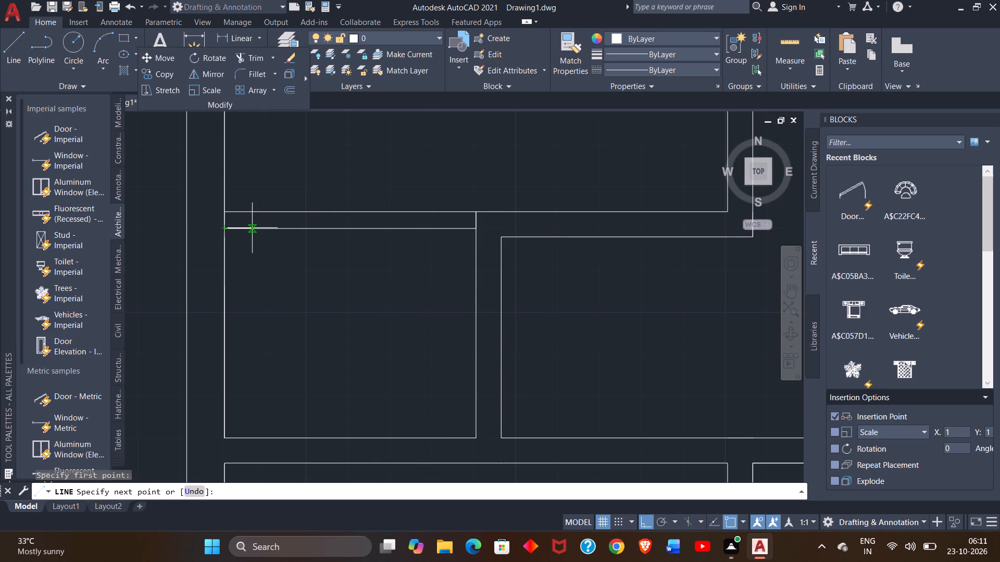
text(1')
key(Return)
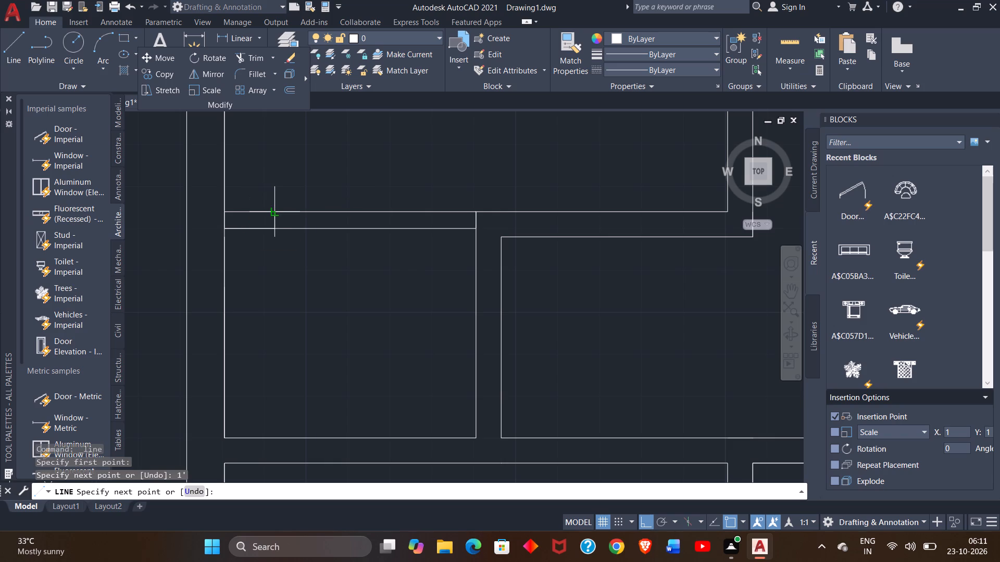
click(277, 212)
right_click(277, 212)
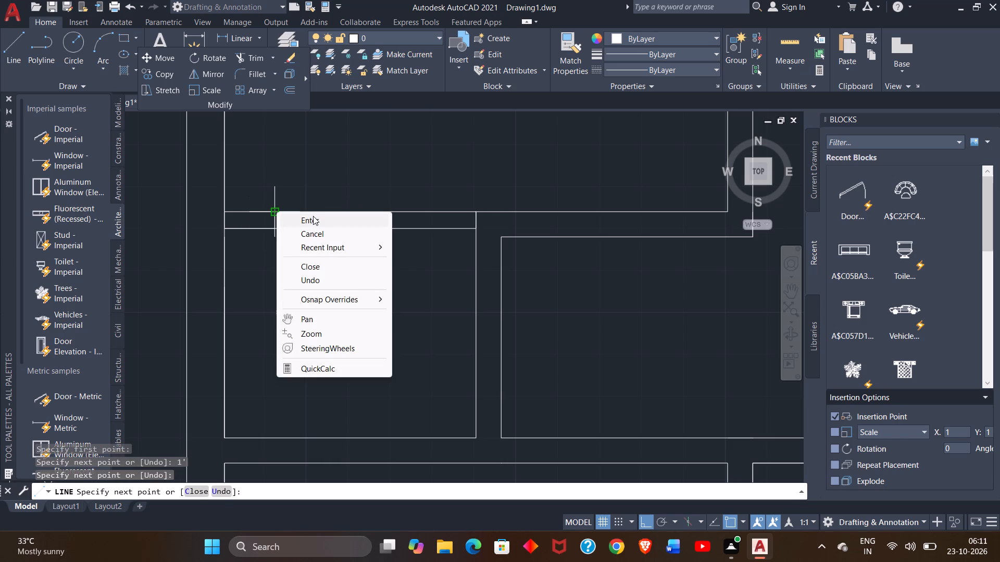
click(313, 216)
Draw a line 1' along the small left room's top wall line from its right corner, and up to the upper wall line.
click(10, 50)
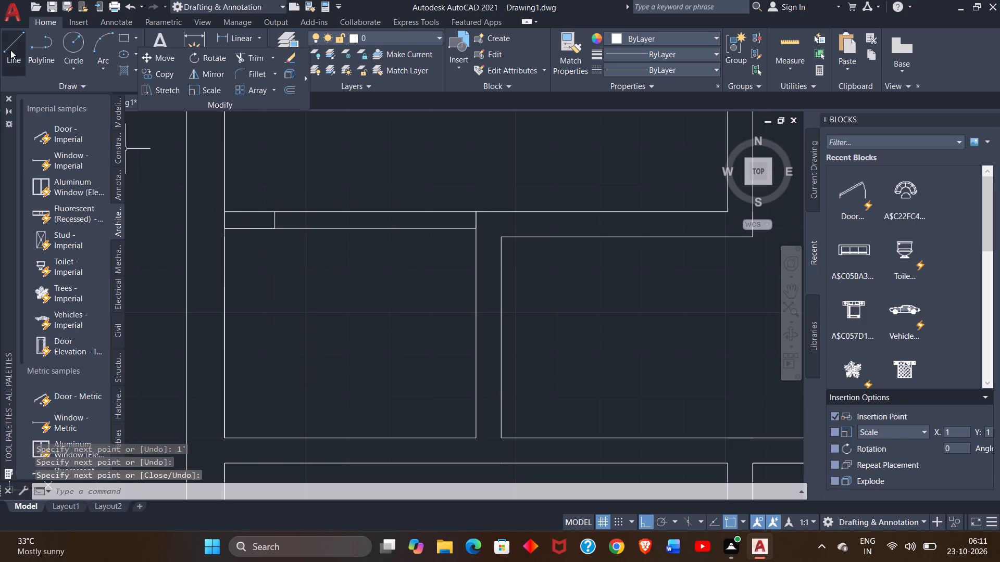
click(474, 229)
text(1')
key(Return)
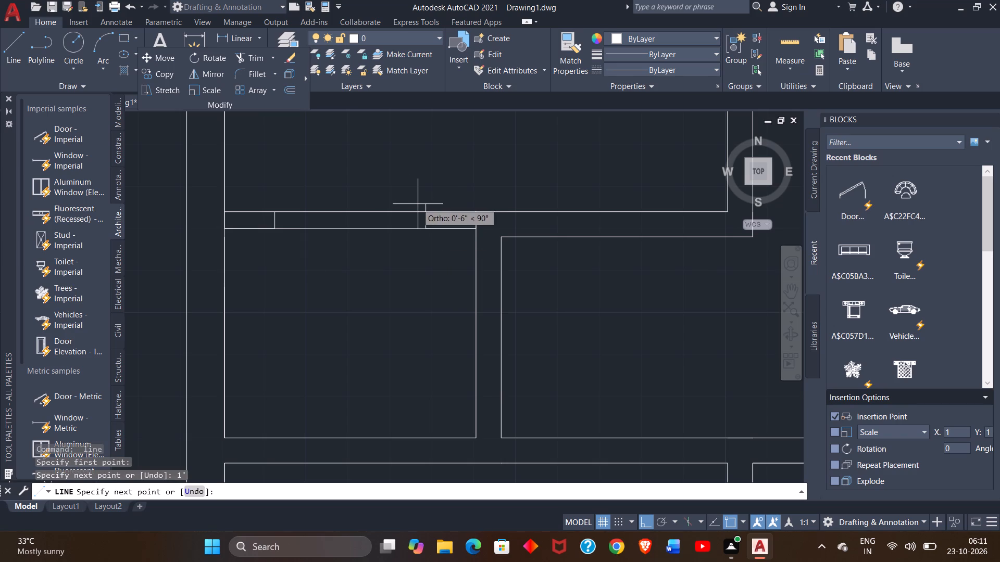
click(427, 212)
right_click(426, 187)
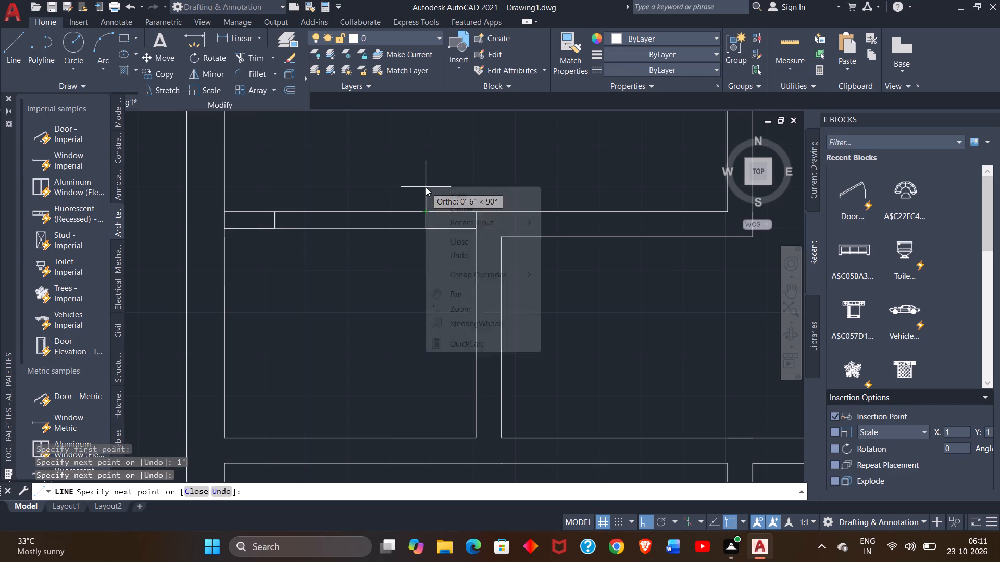
click(436, 195)
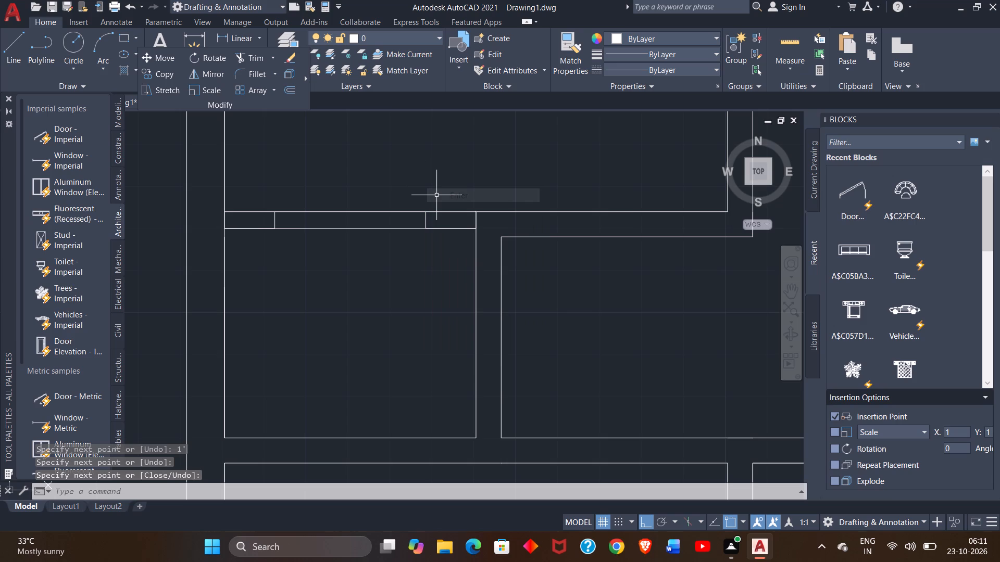
Draw a horizontal line joining the midpoints of the two short lines across the small left room's top wall.
ctrl+scroll(290, 224, up, 1)
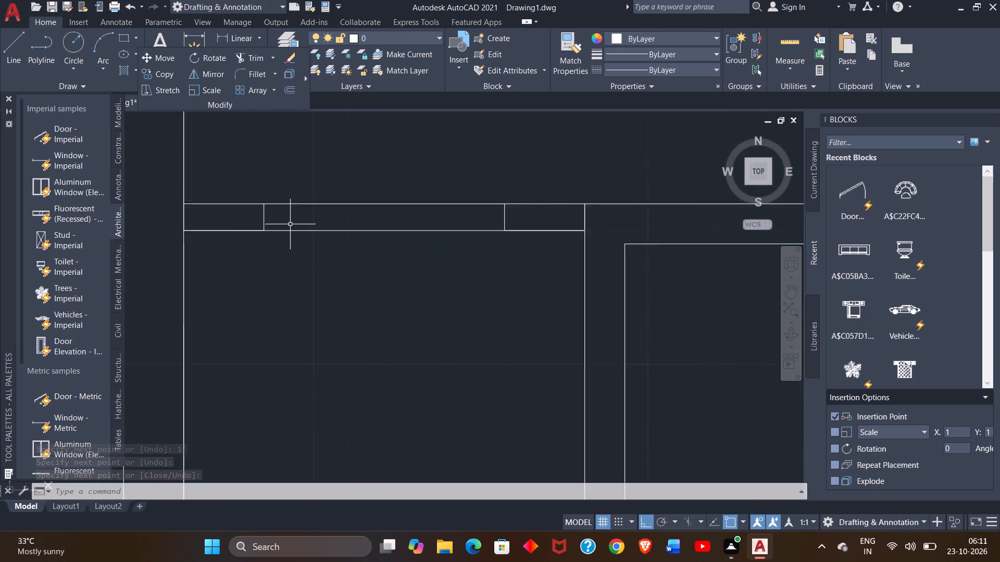
ctrl+scroll(290, 224, up, 1)
click(17, 64)
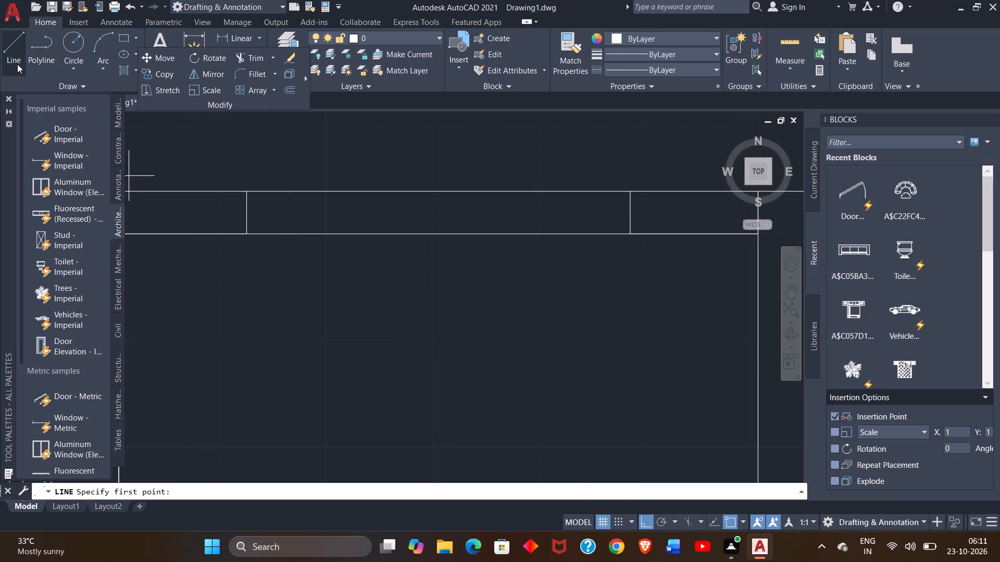
drag(250, 194, 250, 211)
click(250, 211)
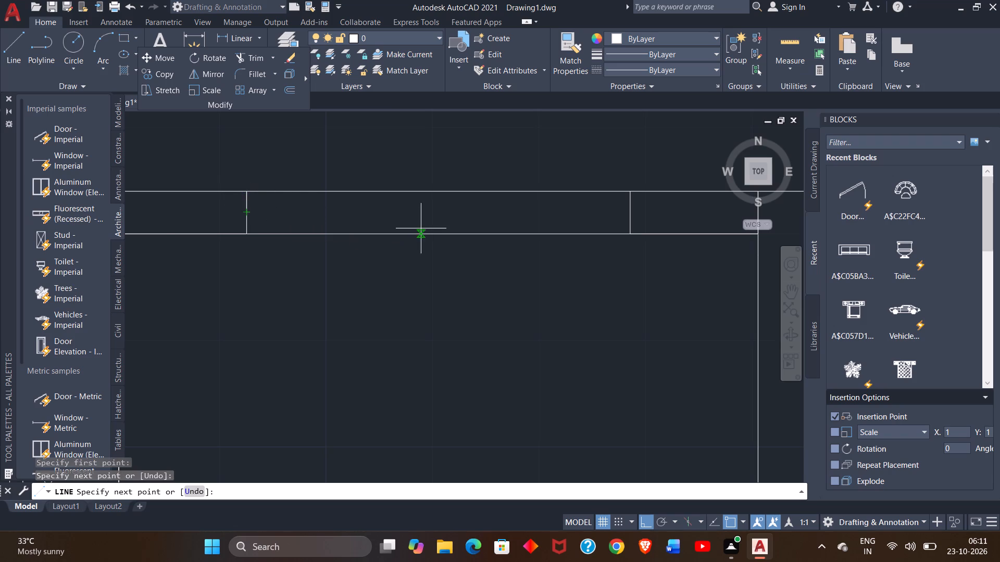
click(629, 212)
right_click(618, 212)
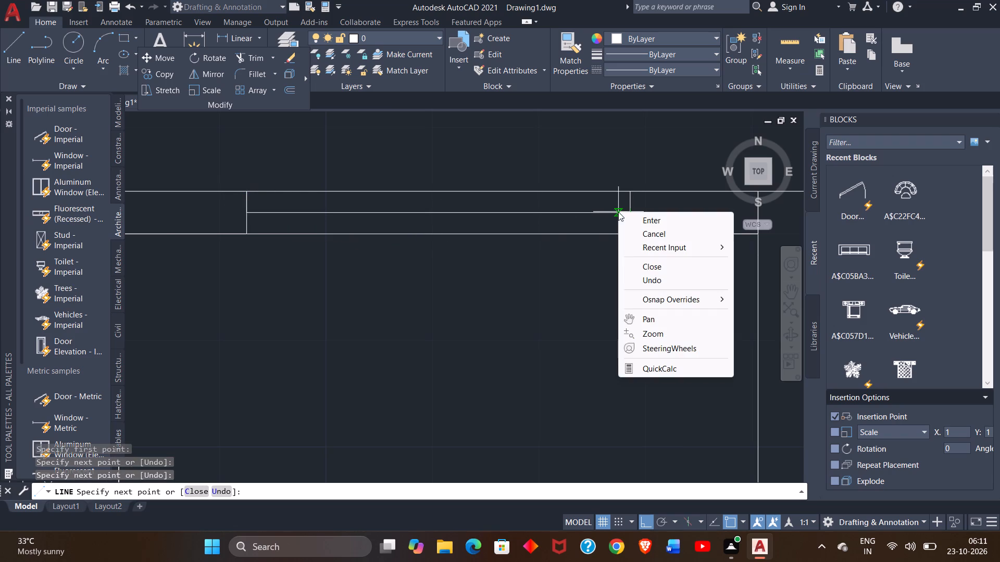
click(637, 224)
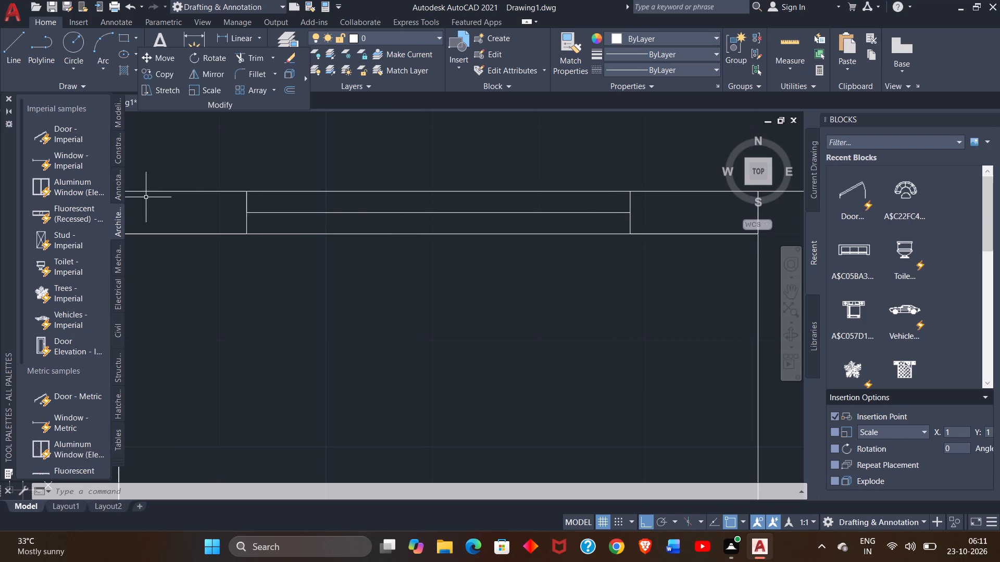
Draw a line 1" up from the centre line's left end, and across to the right short line.
click(11, 64)
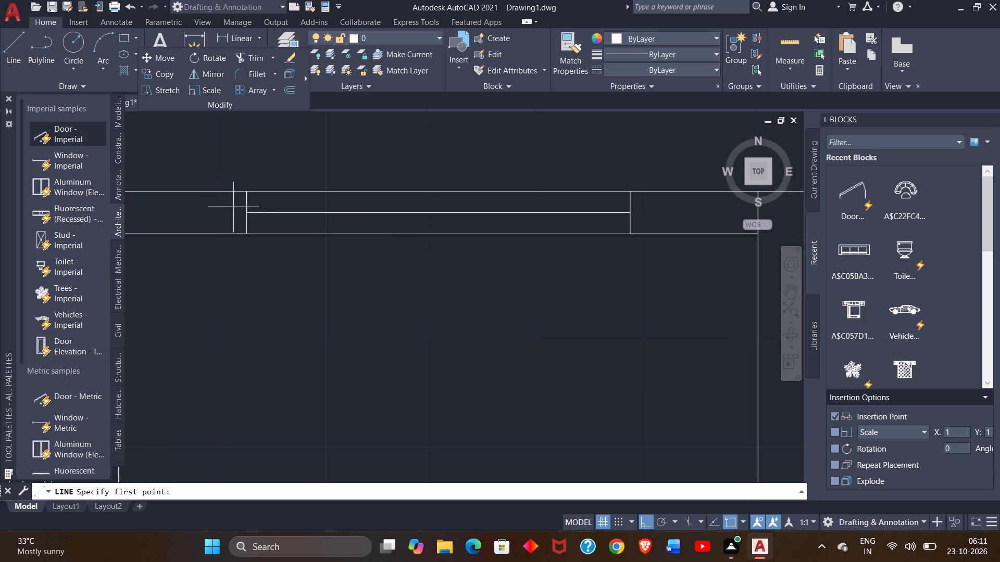
click(247, 215)
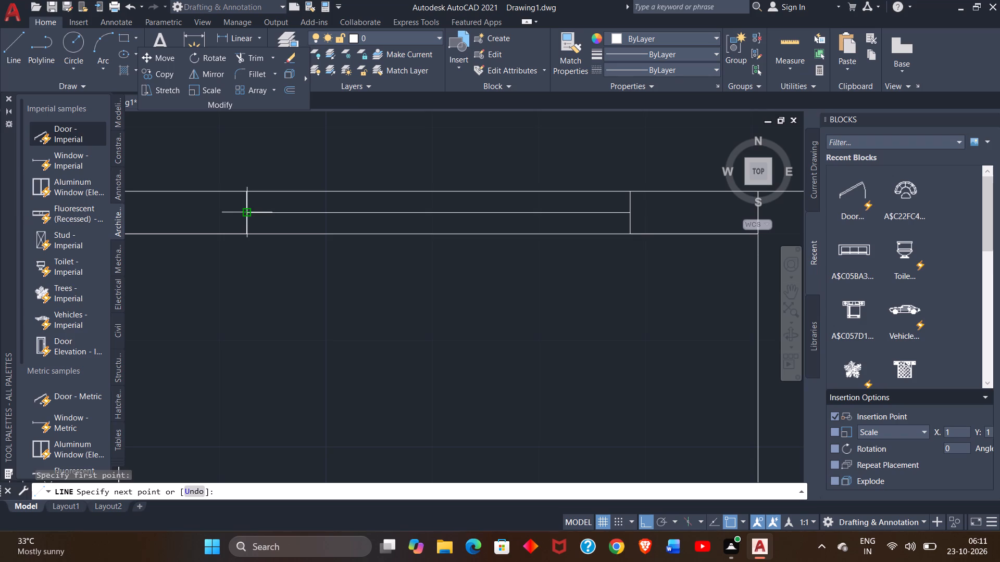
scroll(247, 212, down, 1)
scroll(247, 212, up, 1)
scroll(247, 212, down, 1)
ctrl+scroll(247, 212, up, 1)
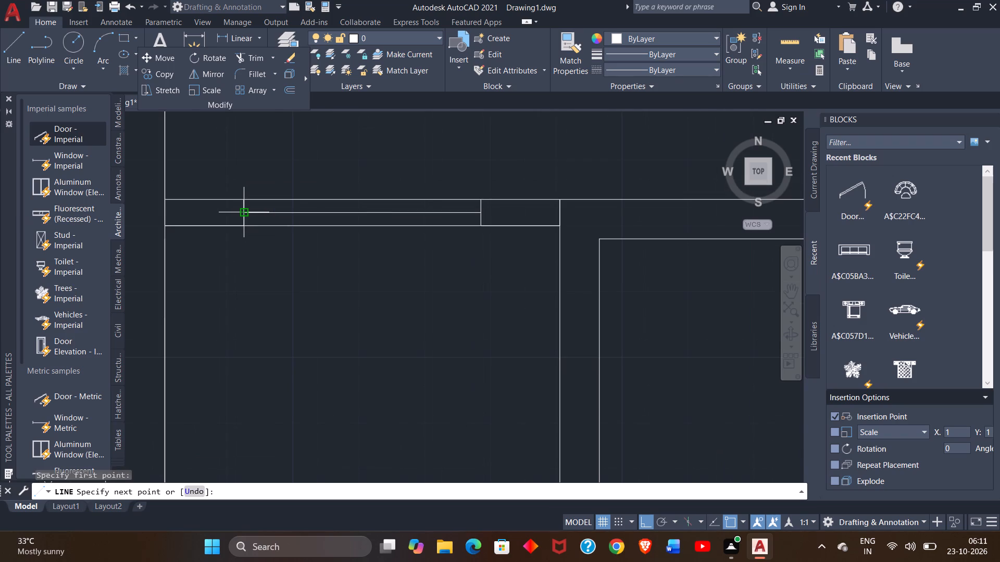
ctrl+scroll(247, 212, up, 3)
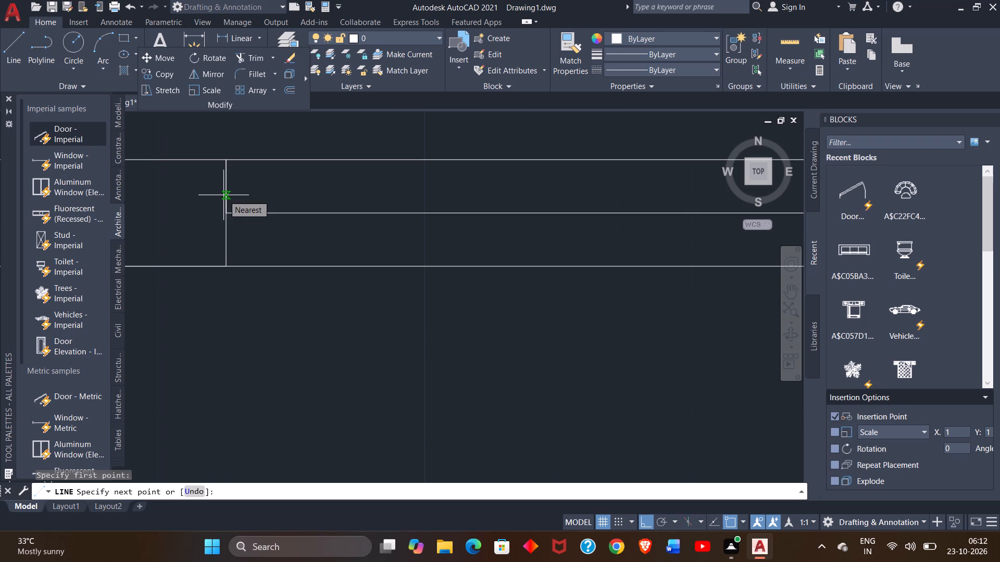
ctrl+scroll(223, 195, up, 1)
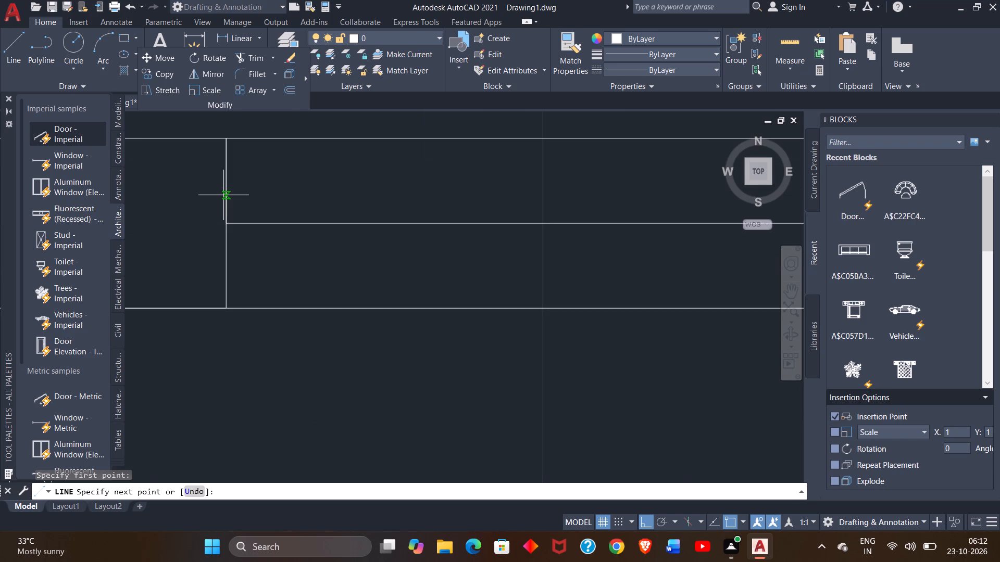
key(1)
key(shift+quotedbl)
key(Return)
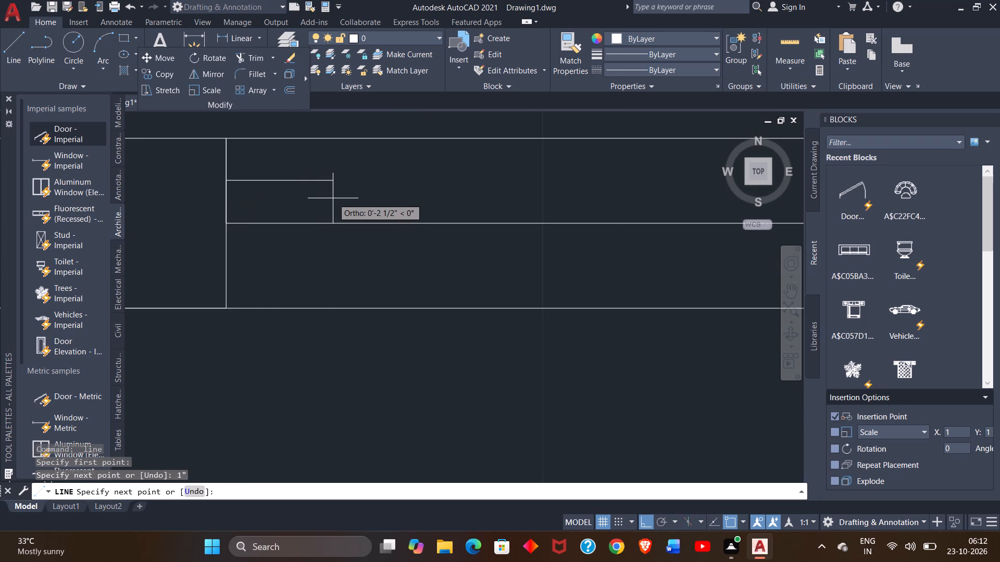
ctrl+scroll(333, 198, down, 2)
ctrl+scroll(471, 213, down, 1)
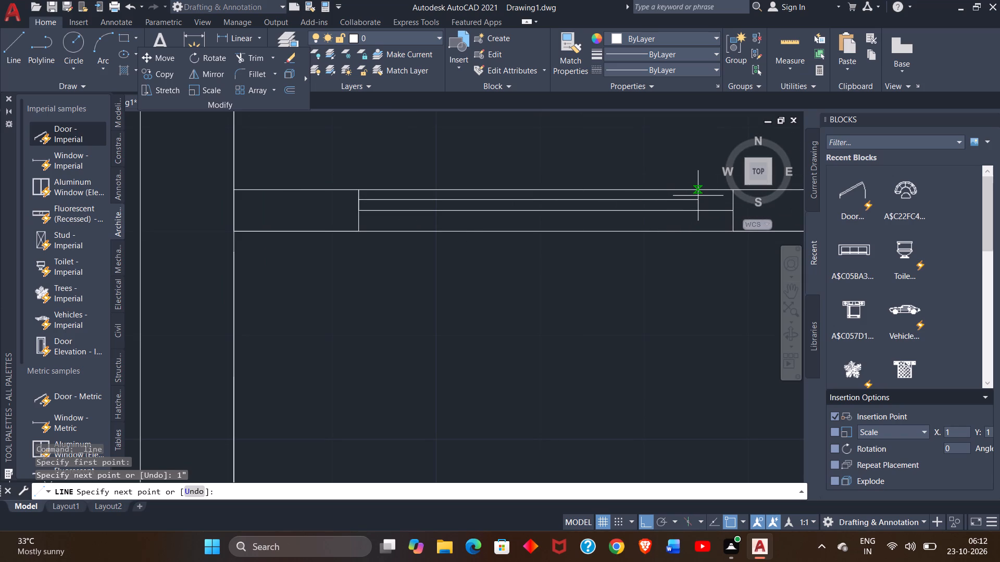
ctrl+scroll(698, 196, down, 2)
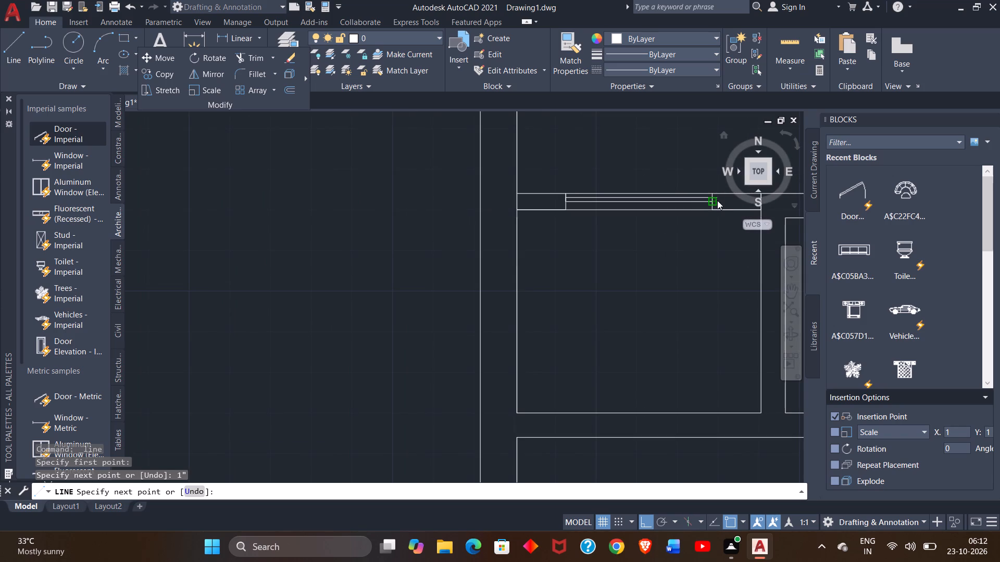
ctrl+scroll(717, 200, up, 3)
click(683, 188)
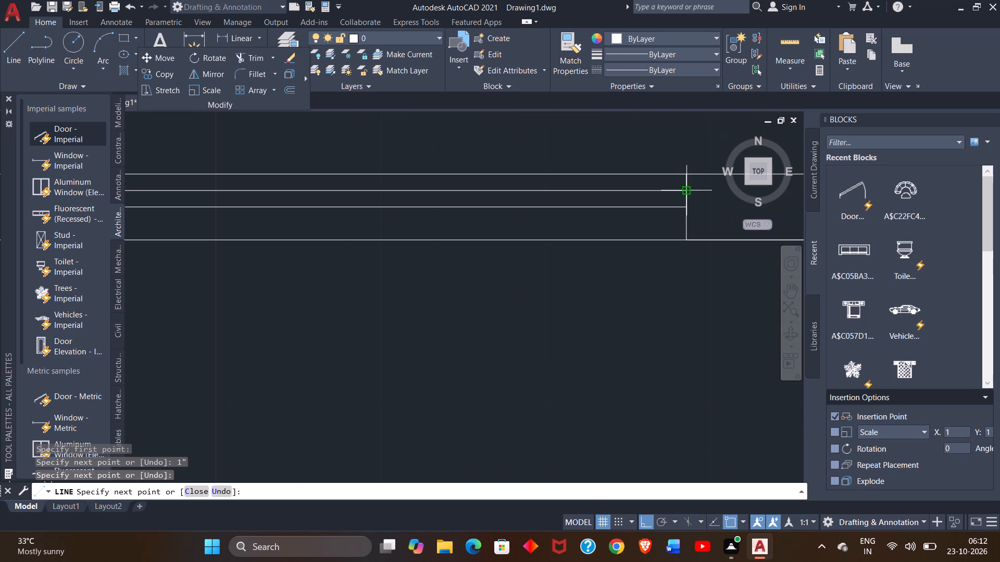
Continue the line down to the centre line's right end, 1" further down, and across to the left short line.
click(684, 207)
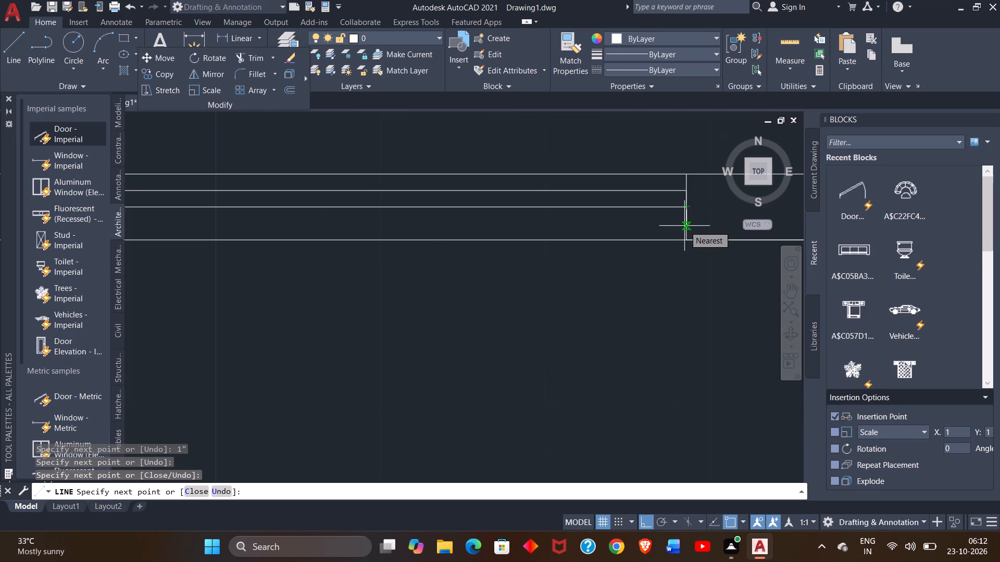
key(1)
key(shift+quotedbl)
key(Return)
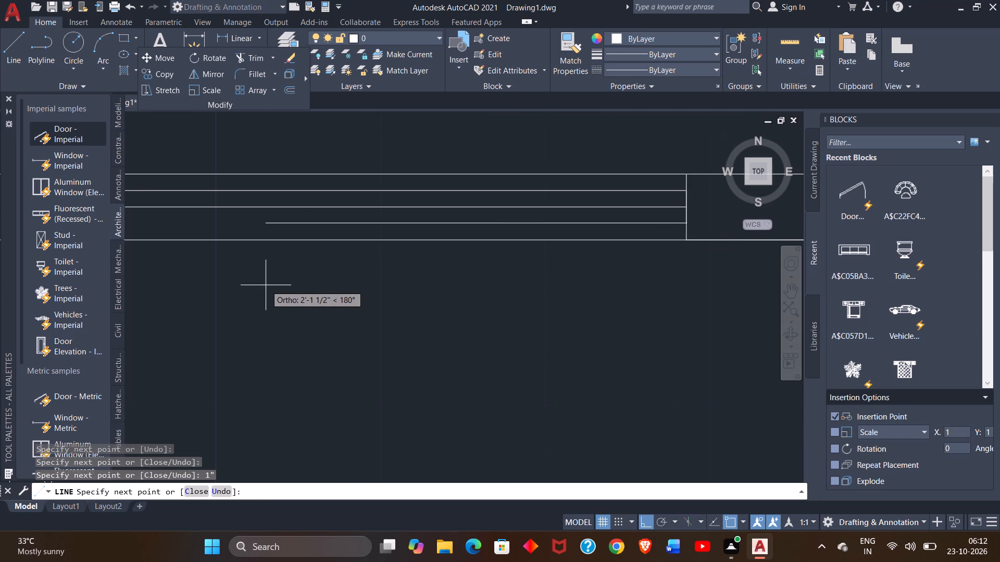
ctrl+scroll(266, 285, down, 2)
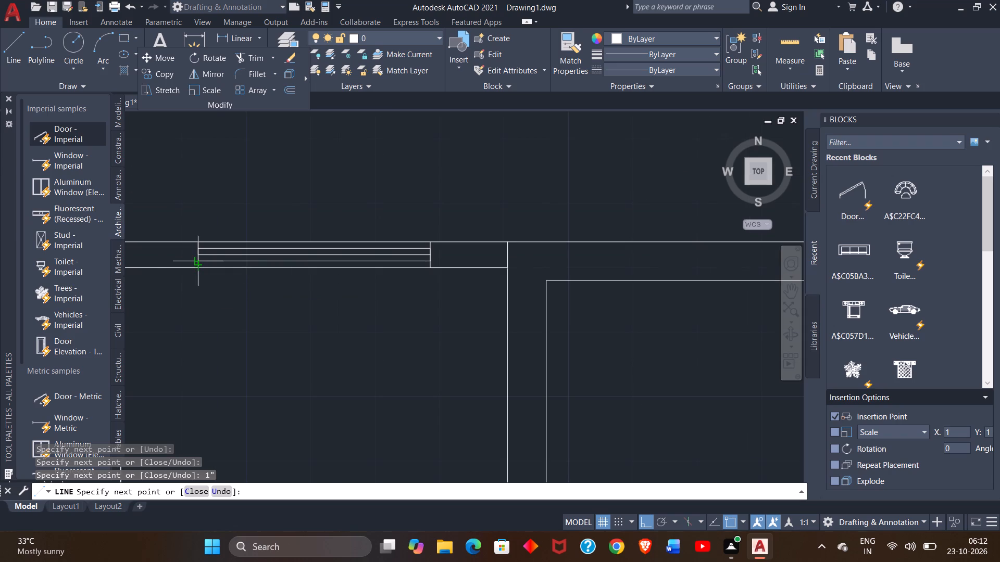
click(195, 259)
right_click(195, 259)
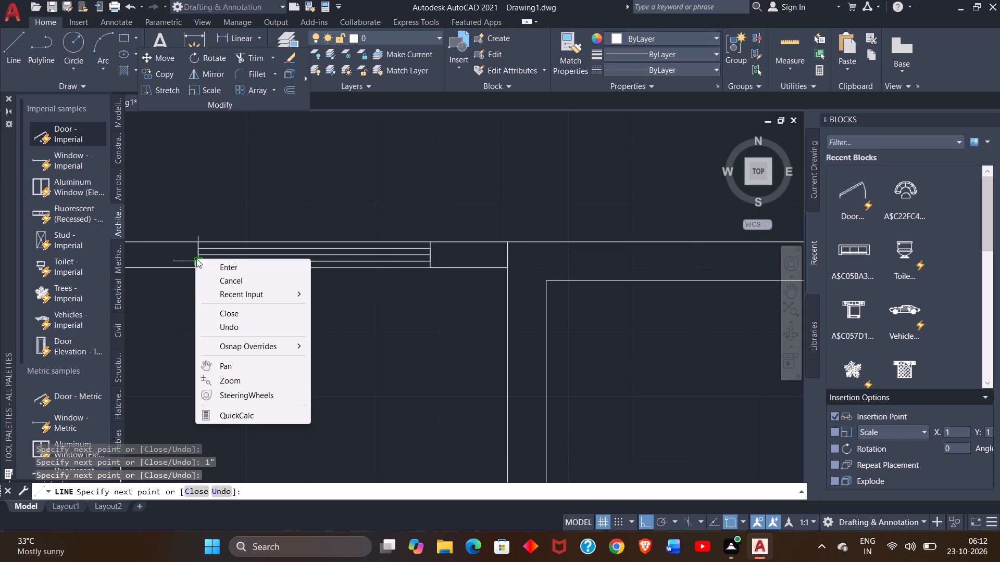
click(216, 266)
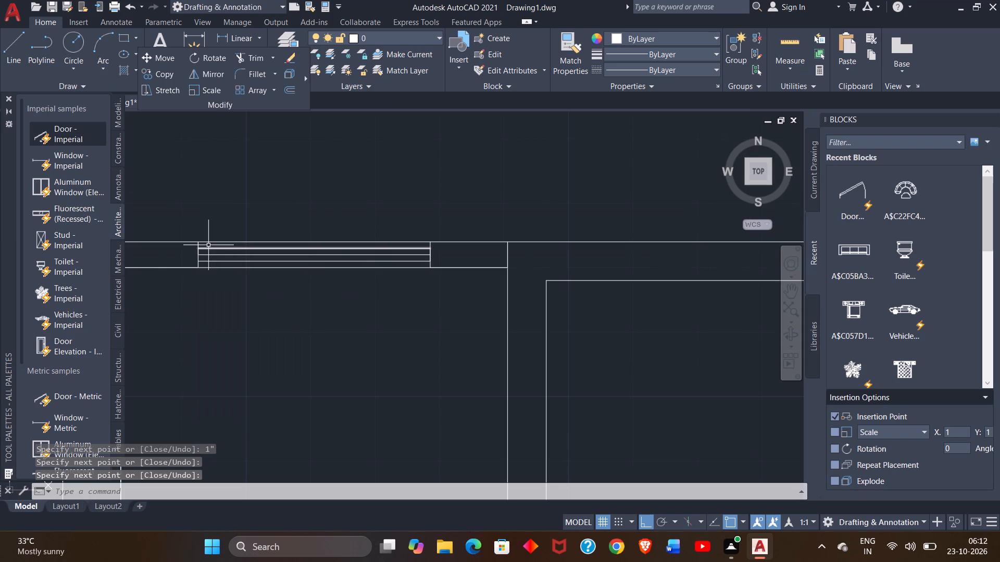
Trim away the upper and lower wall lines between the two short lines, and the centre line of the window.
ctrl+scroll(209, 245, up, 2)
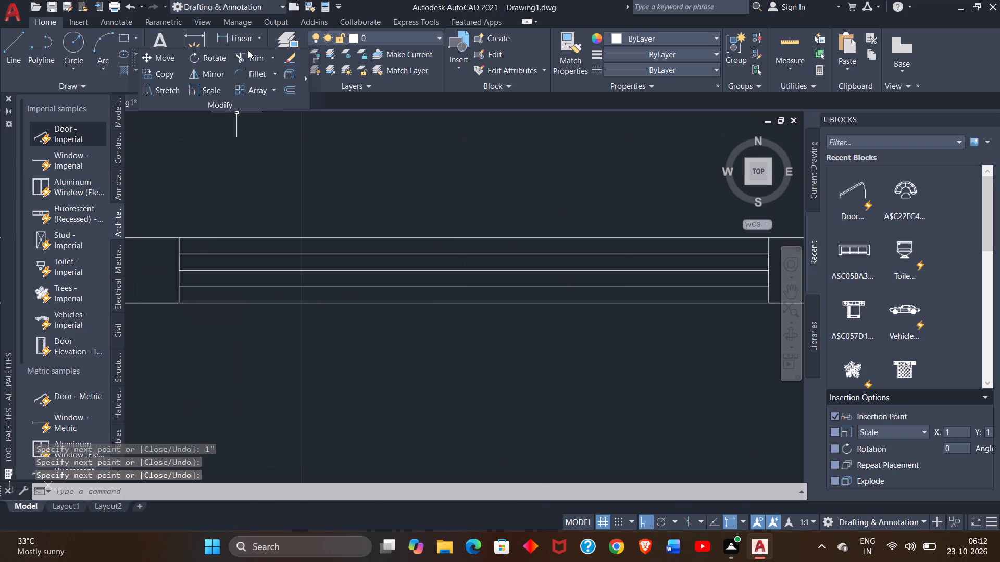
click(248, 52)
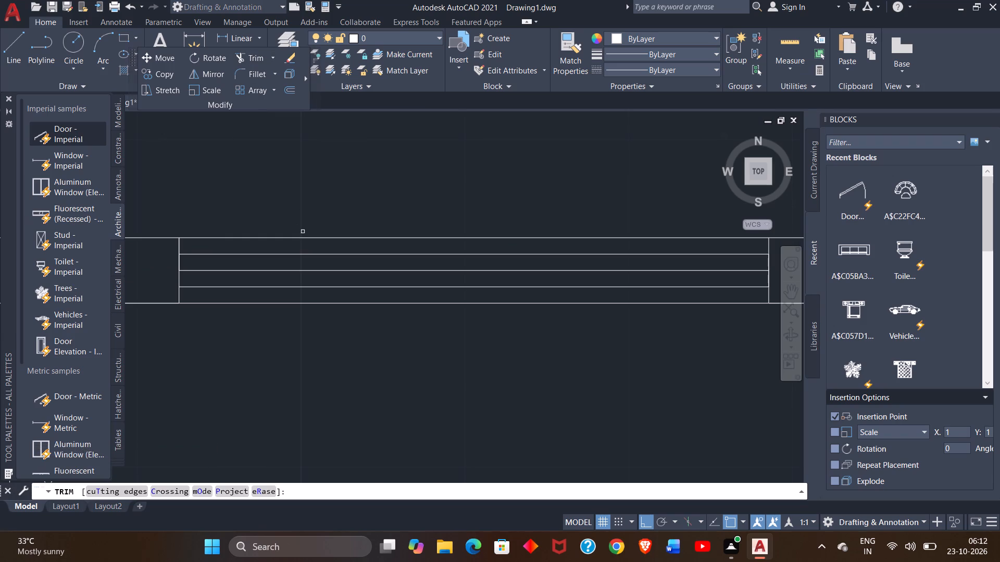
click(323, 238)
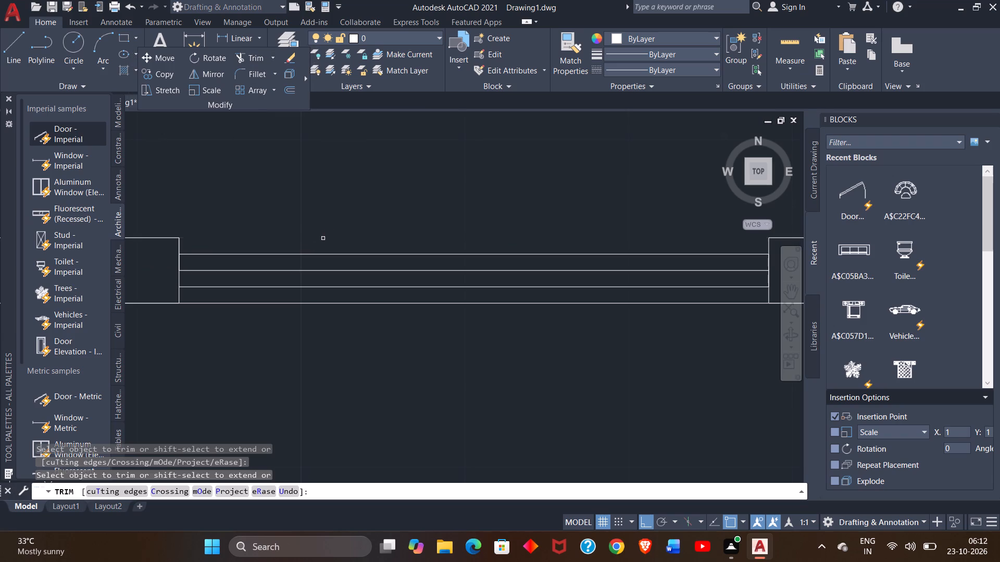
click(294, 304)
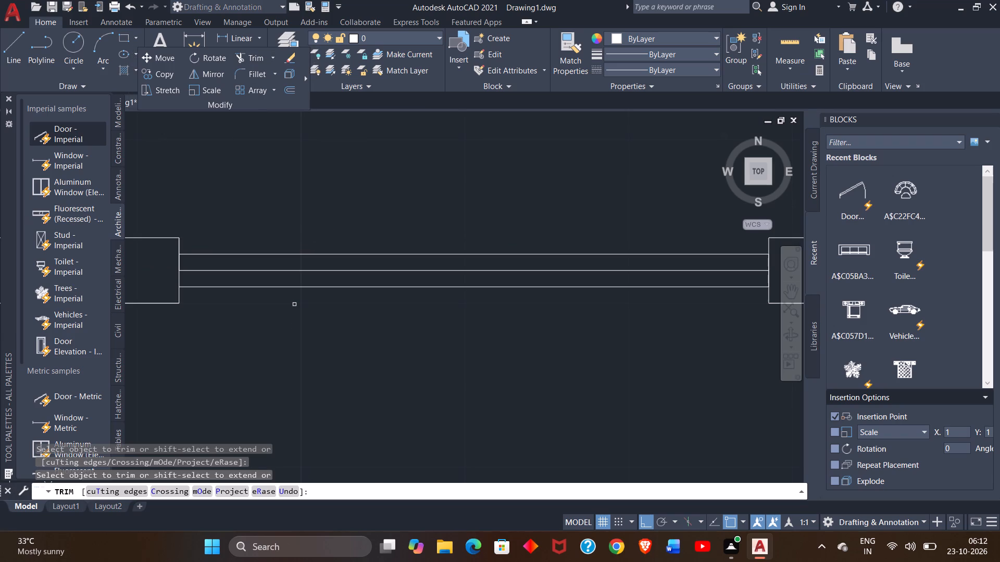
click(303, 269)
right_click(322, 191)
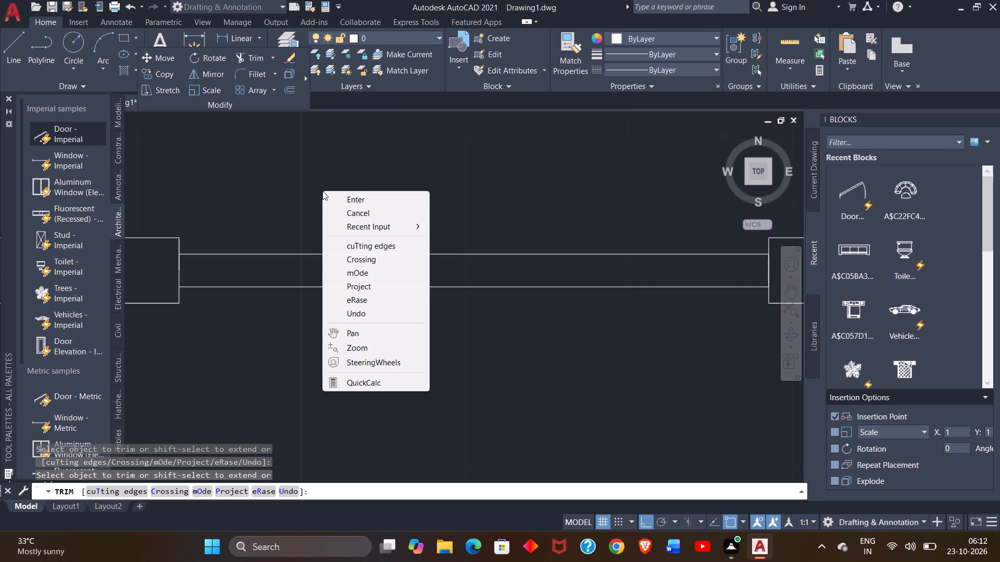
click(331, 194)
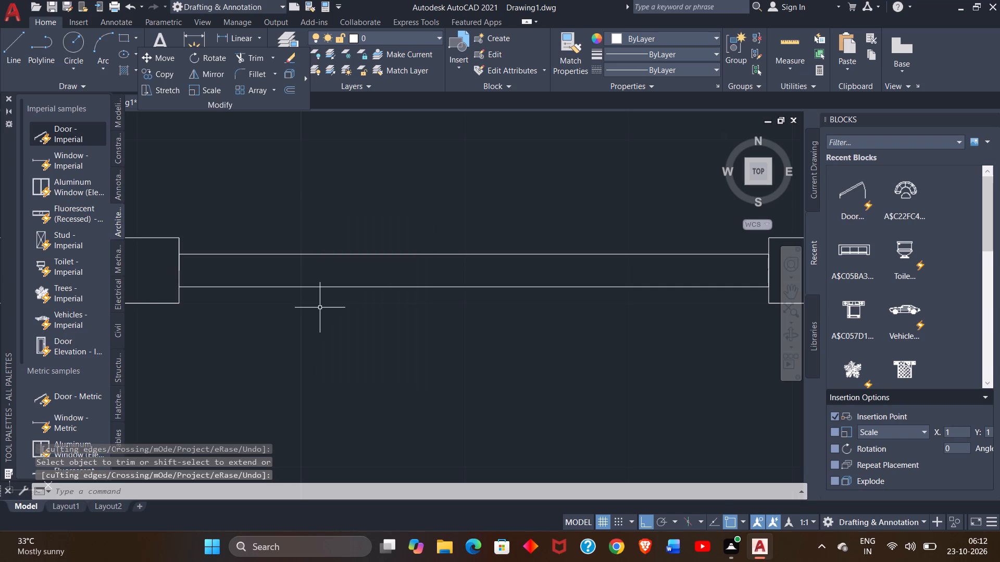
Trim the short vertical line closing the right end of the window wall at the small room's right corner.
ctrl+scroll(320, 308, down, 2)
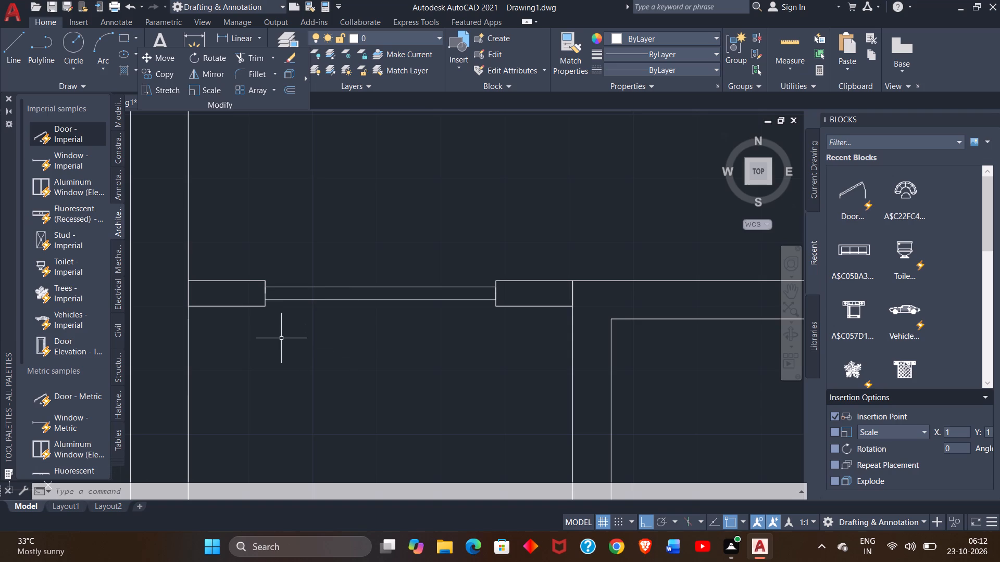
ctrl+scroll(281, 337, down, 1)
click(249, 61)
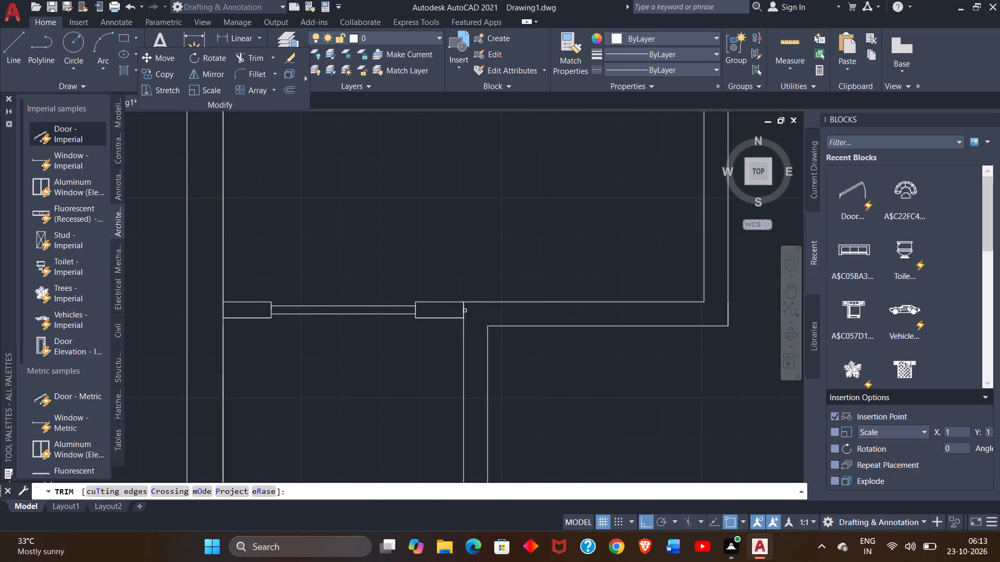
drag(463, 310, 470, 312)
drag(470, 312, 463, 310)
click(463, 310)
right_click(463, 310)
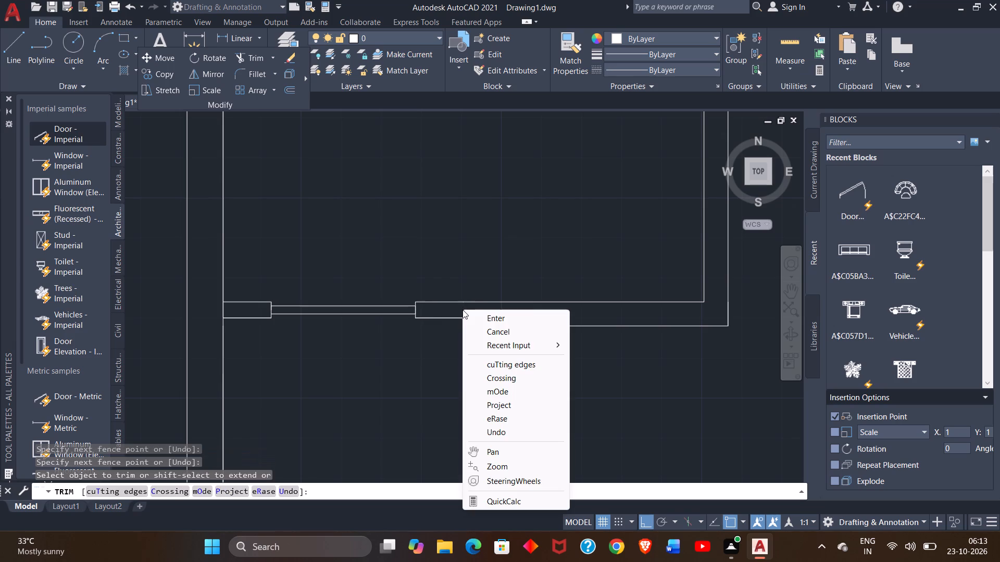
click(478, 315)
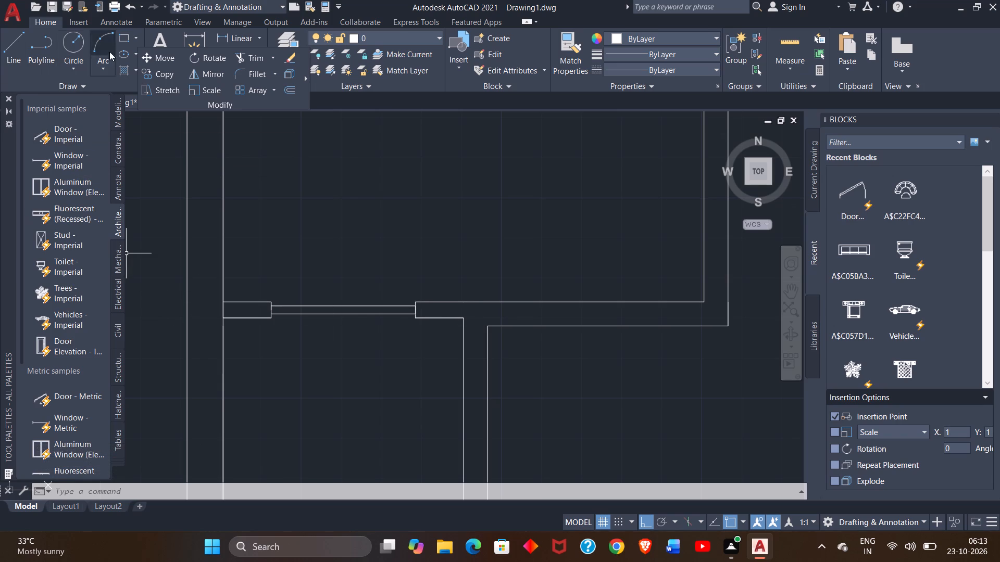
Draw an outline below the window inside the small room, about 2'-4 1/2" deep and 3'-7 1/2" wide, ending on the wall line.
click(9, 55)
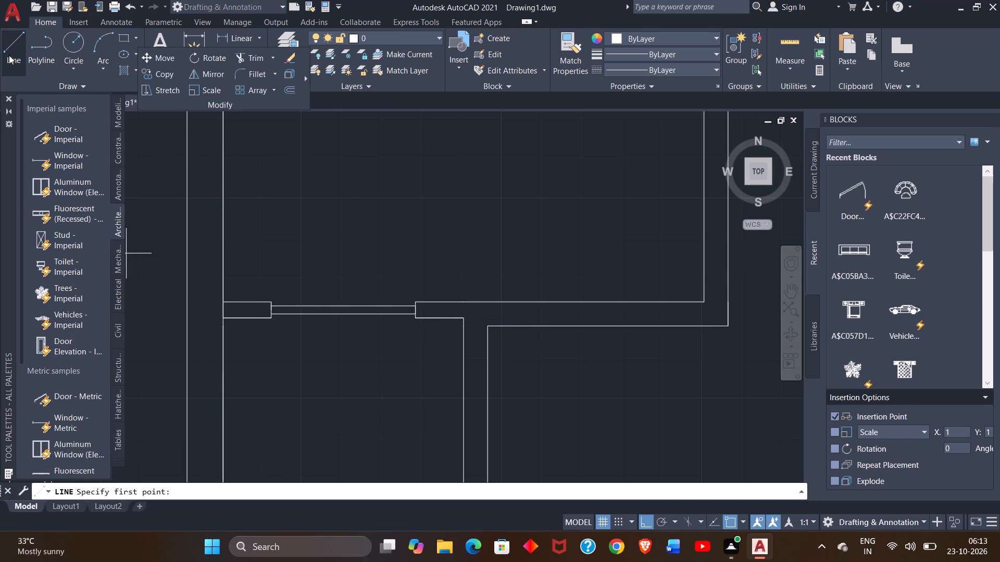
click(271, 319)
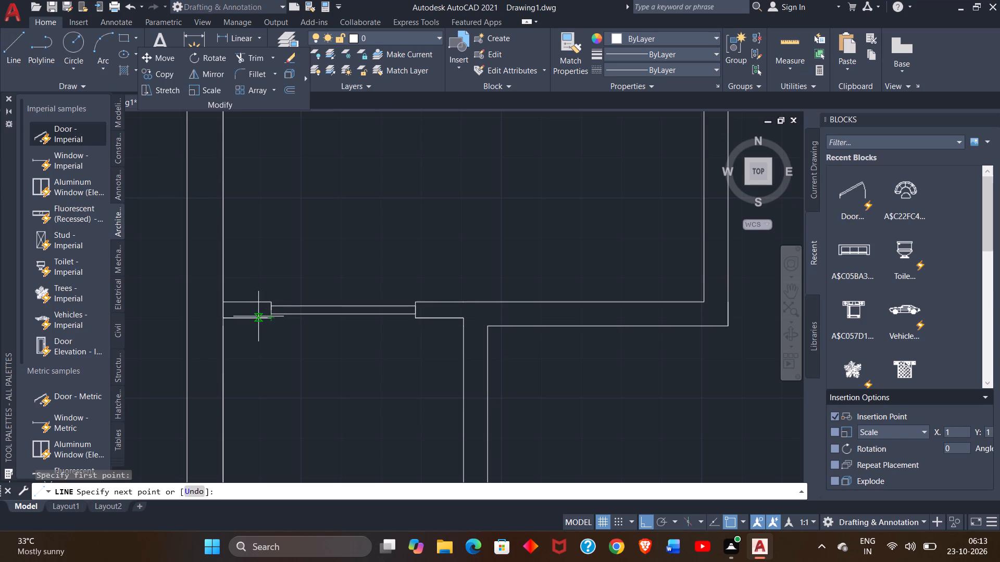
click(257, 316)
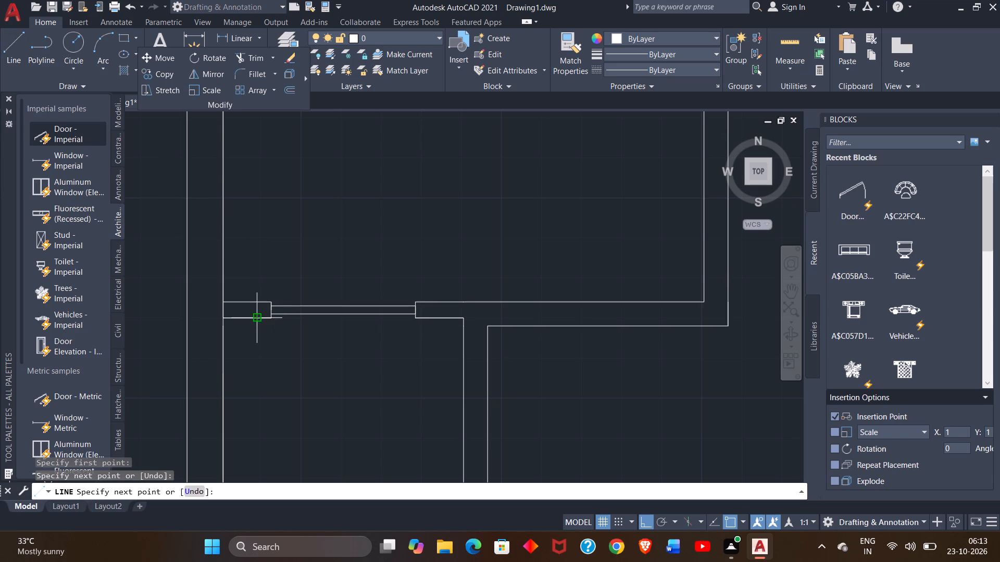
click(267, 431)
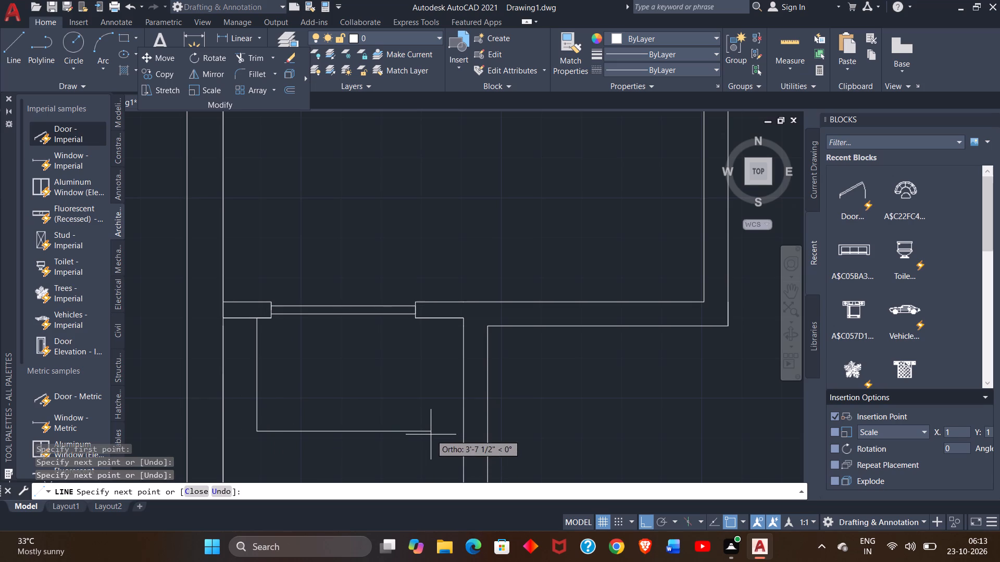
click(431, 435)
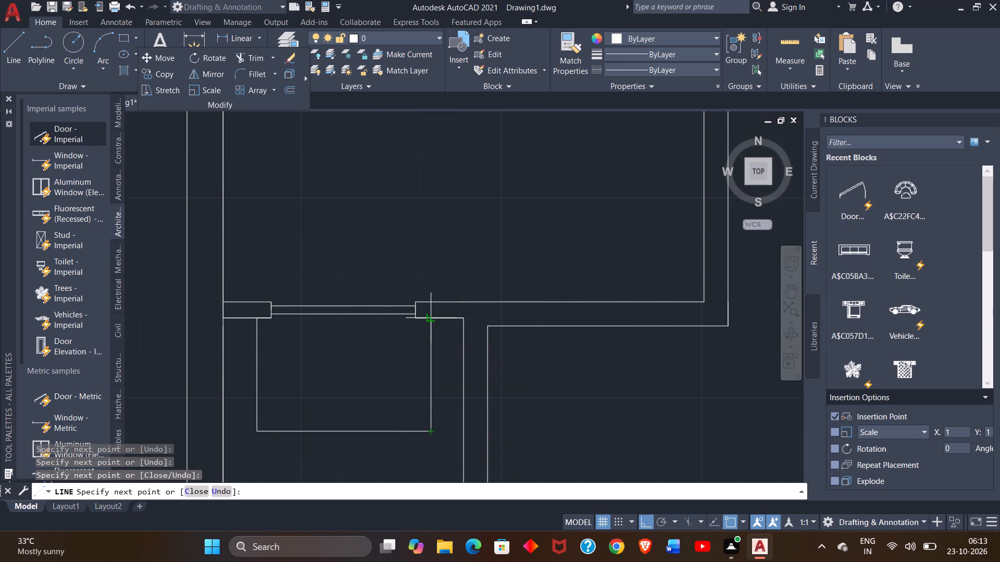
click(428, 319)
right_click(408, 338)
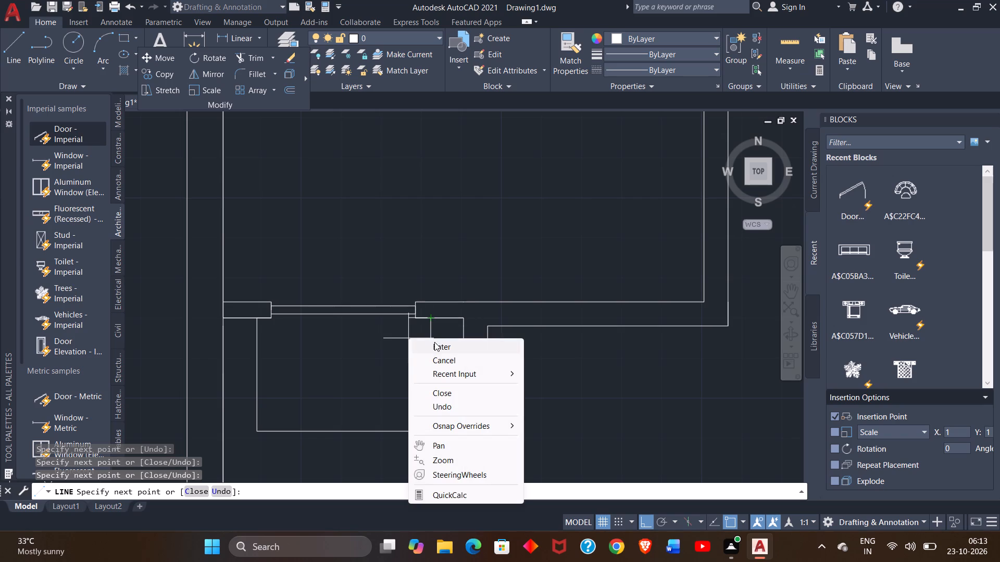
click(436, 343)
Insert the recent block A$C057D1... in the empty area outside the plan's right wall, level with the stairs.
ctrl+scroll(436, 343, down, 3)
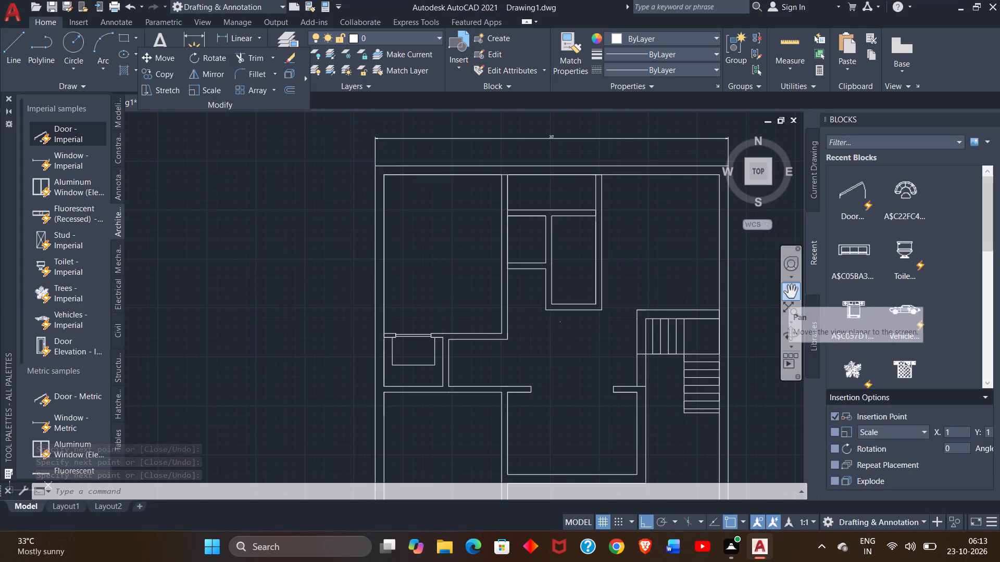
click(788, 295)
drag(724, 303, 631, 219)
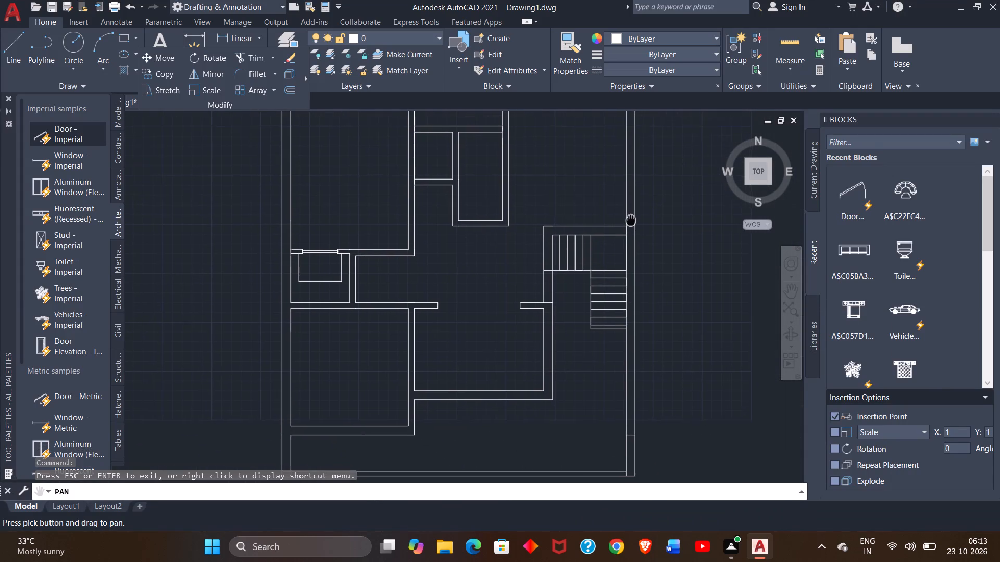
drag(631, 219, 630, 218)
ctrl+scroll(630, 218, down, 1)
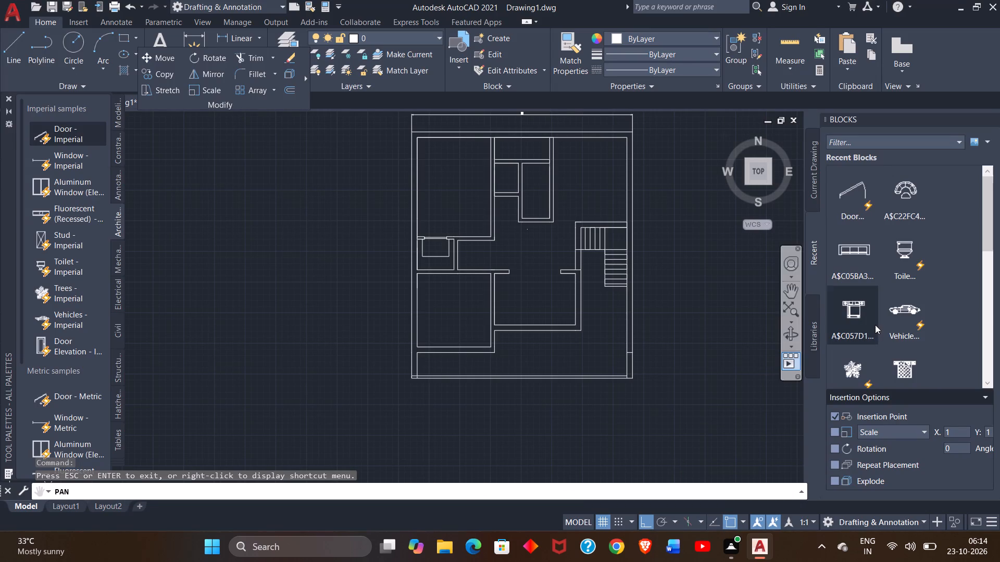
click(897, 358)
click(715, 304)
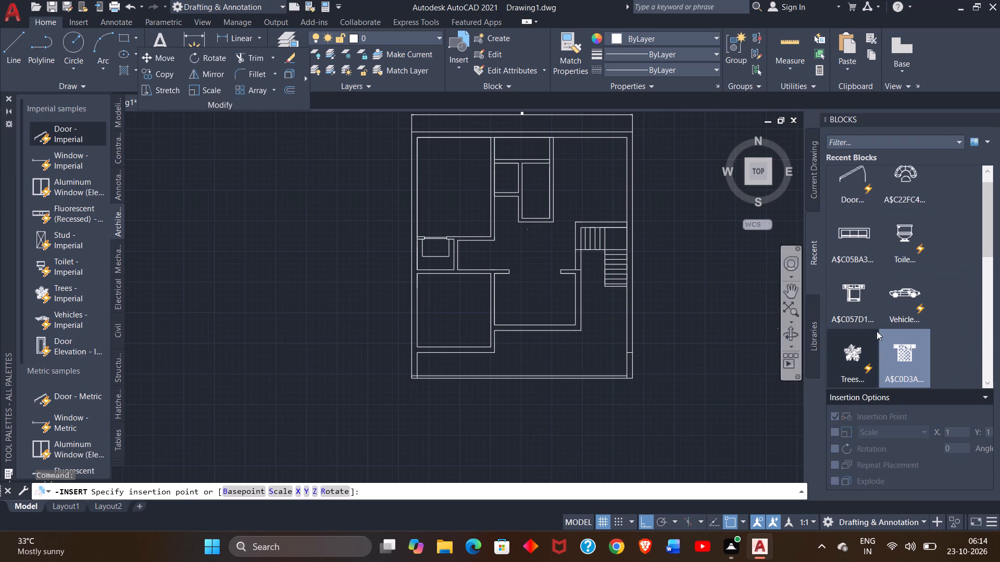
click(853, 291)
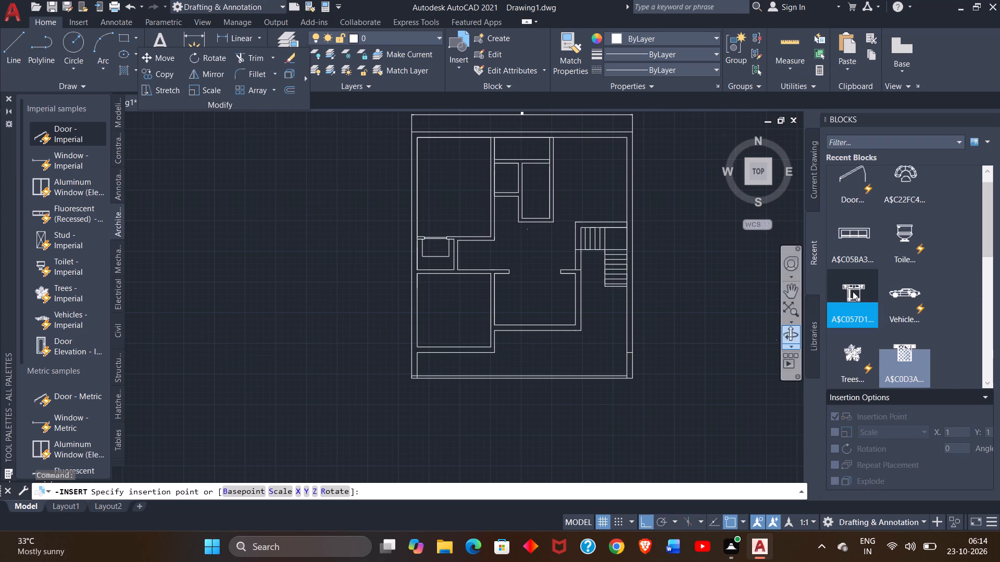
click(717, 271)
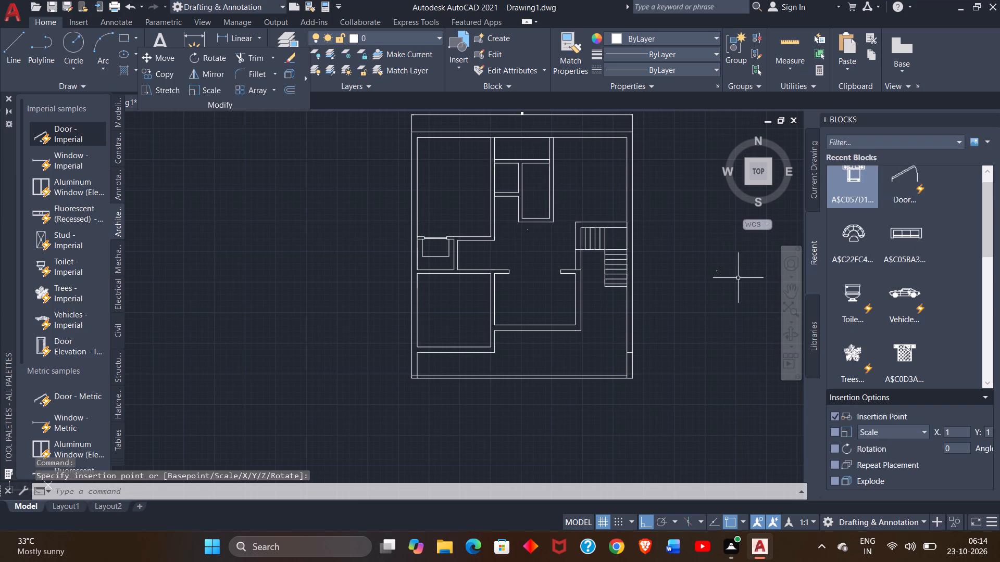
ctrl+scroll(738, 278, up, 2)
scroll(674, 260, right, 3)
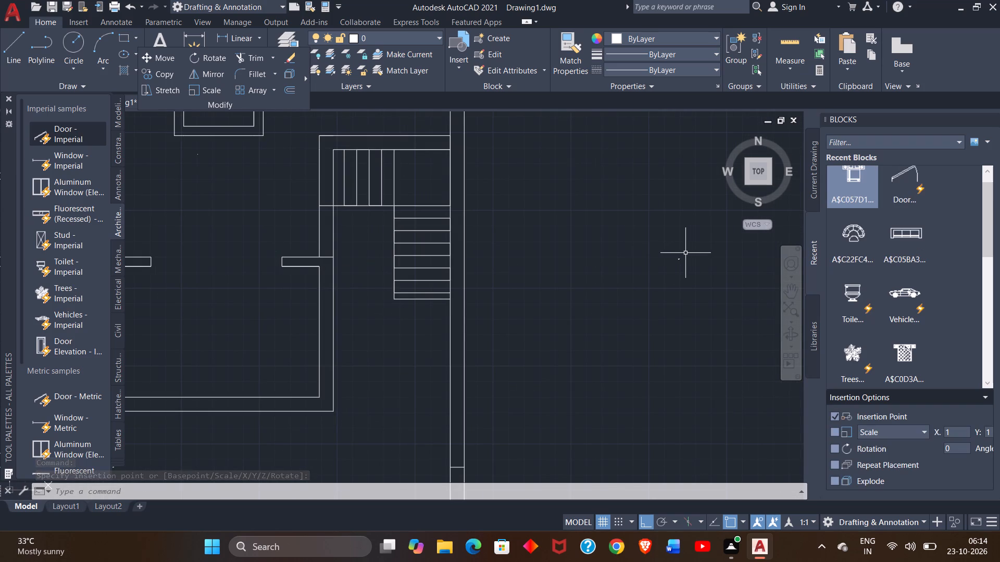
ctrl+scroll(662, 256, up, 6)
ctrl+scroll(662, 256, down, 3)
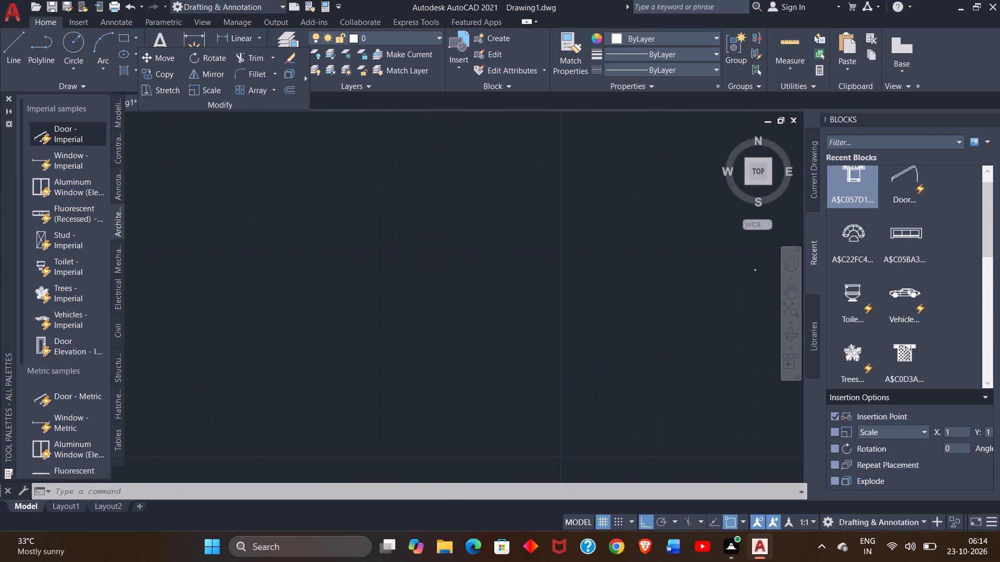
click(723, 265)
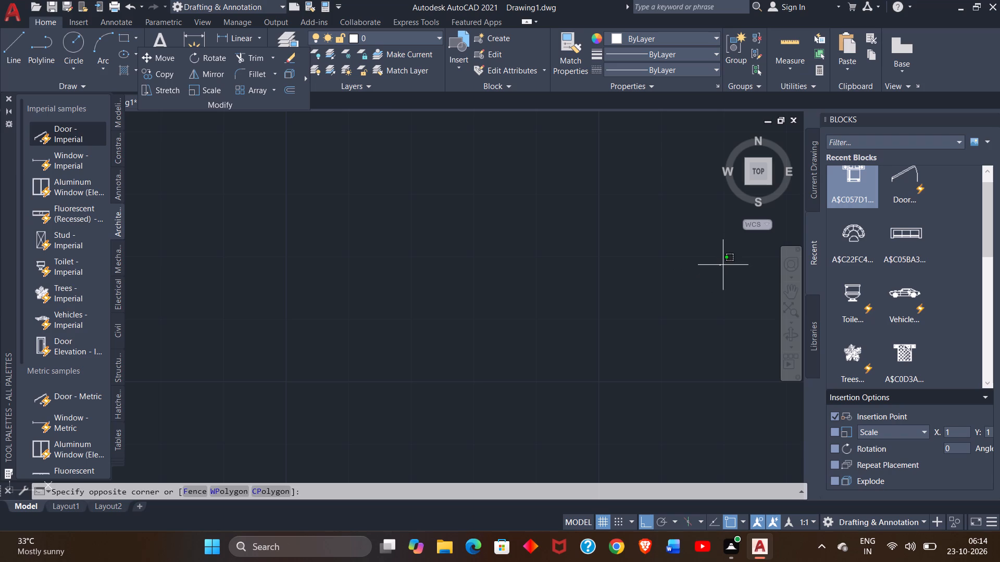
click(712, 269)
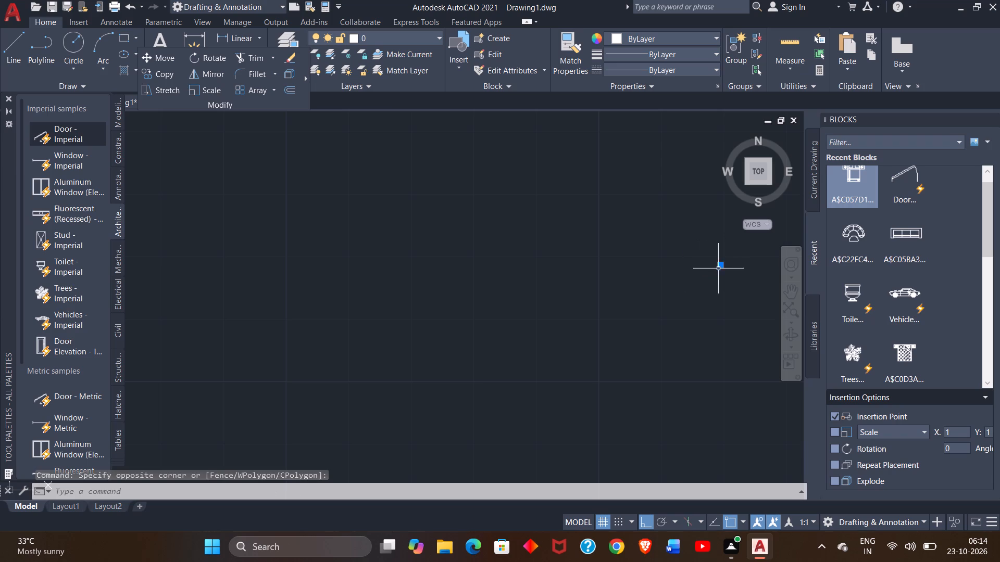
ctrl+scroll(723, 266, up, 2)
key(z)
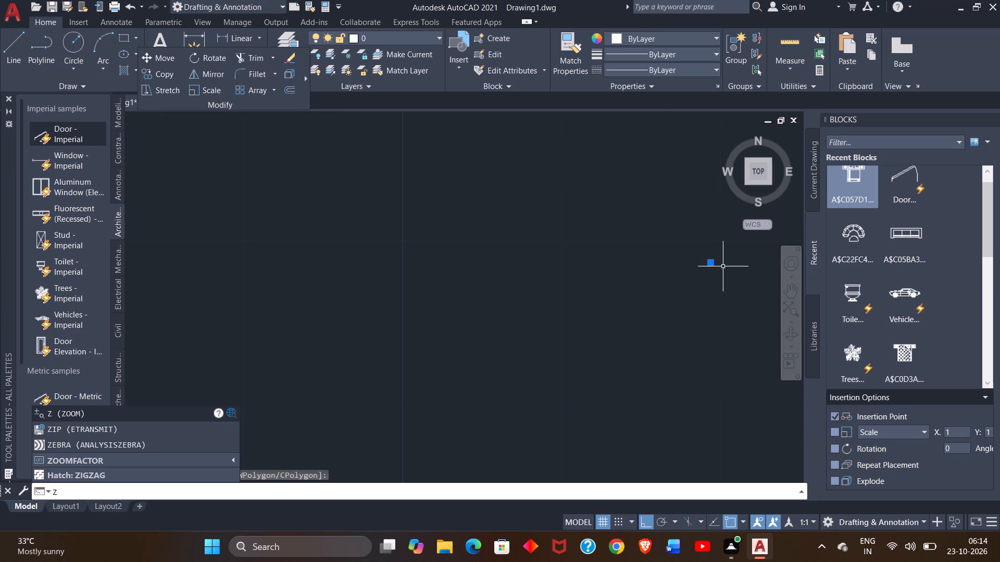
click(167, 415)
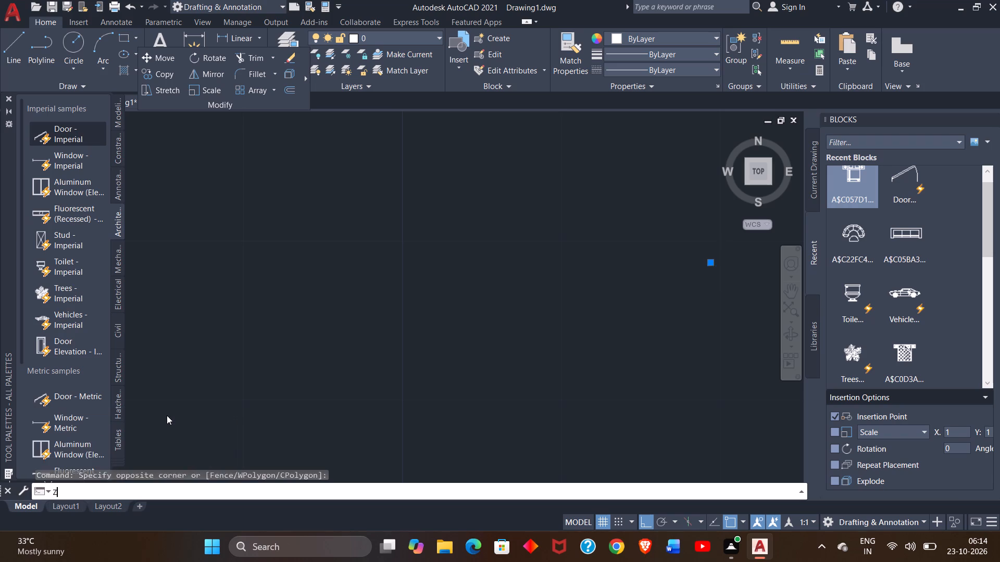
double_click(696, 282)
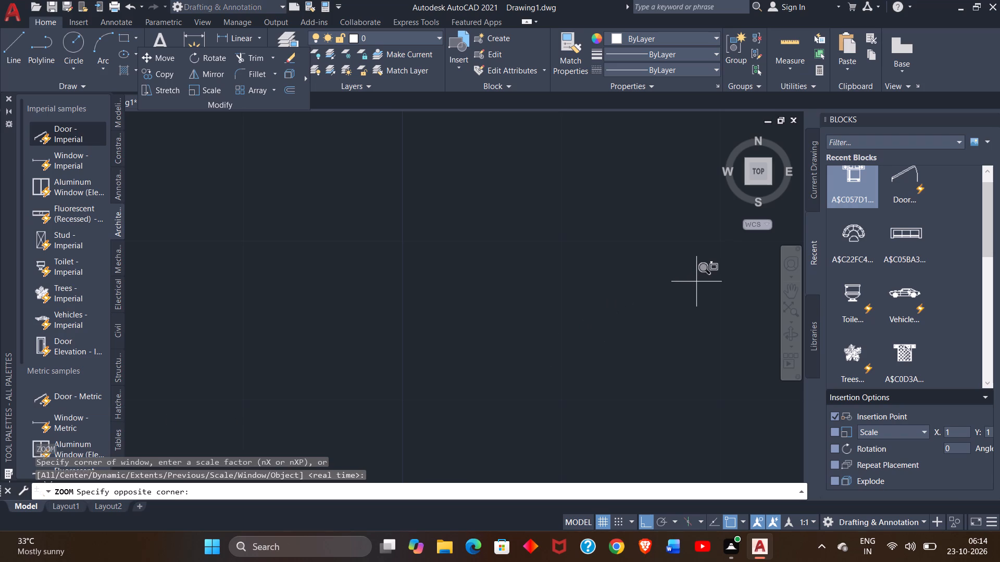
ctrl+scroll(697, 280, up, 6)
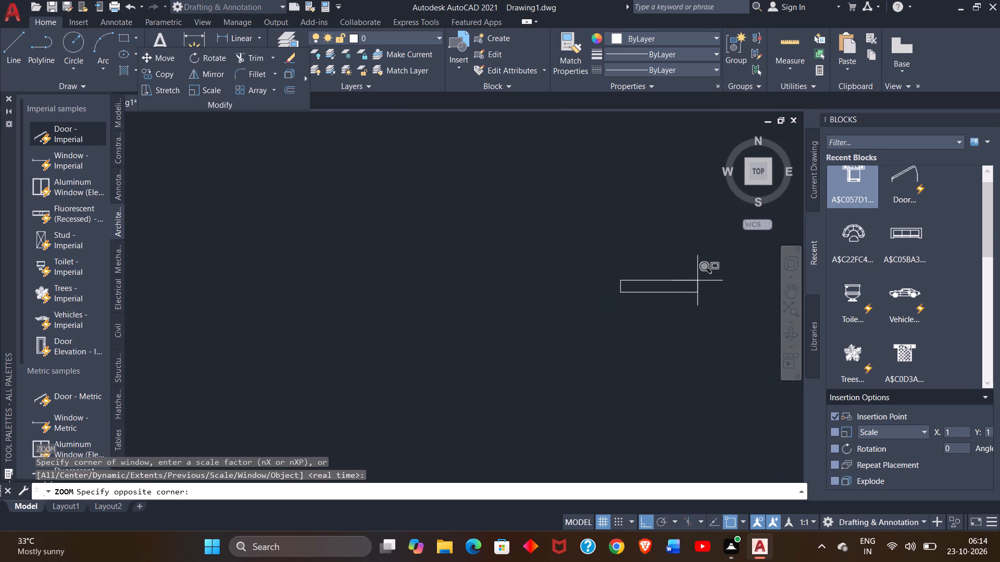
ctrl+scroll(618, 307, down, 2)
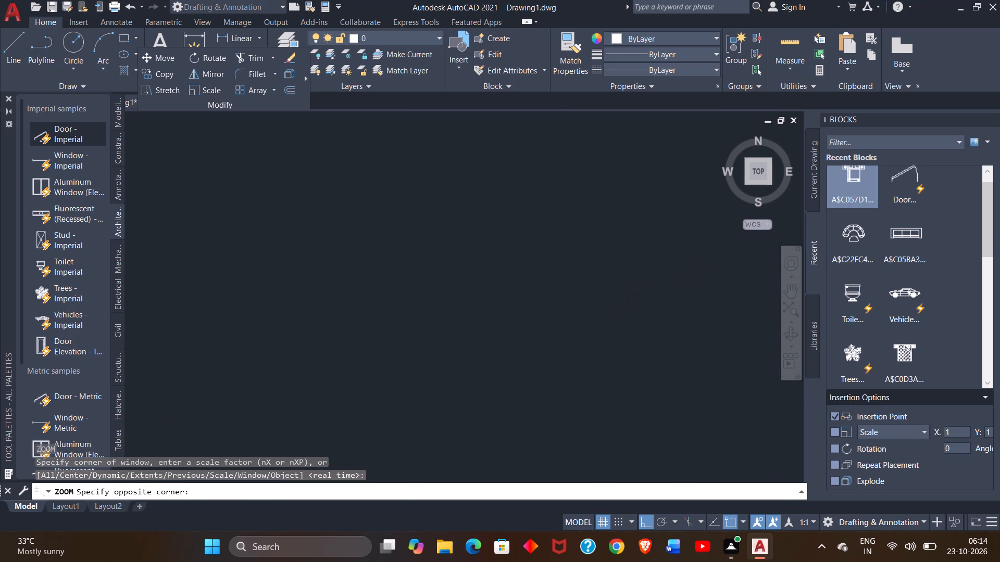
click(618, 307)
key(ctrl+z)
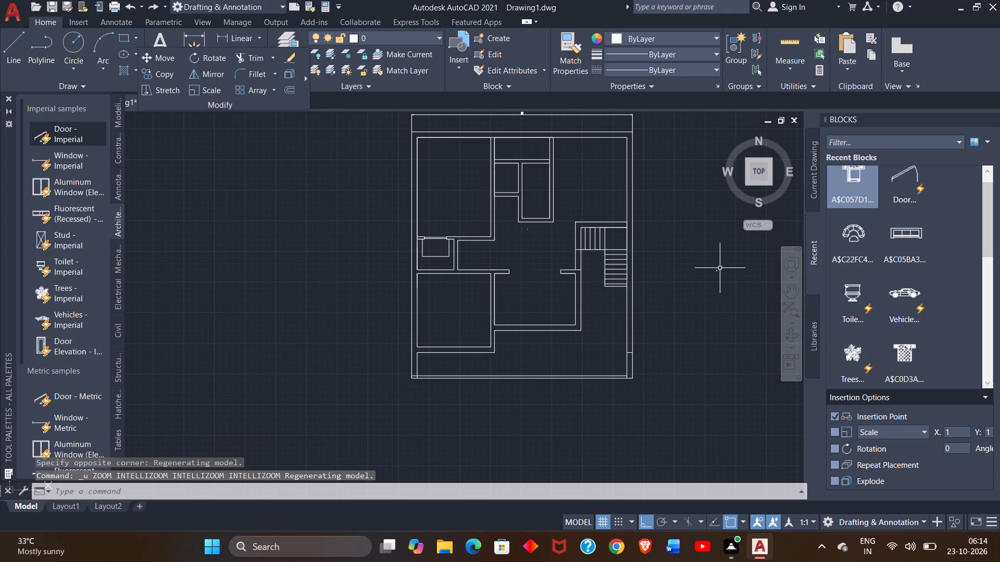
Scale up the tiny bed block outside the plan's right wall freehand, using the bed's lower-left corner as base point.
ctrl+scroll(719, 268, up, 5)
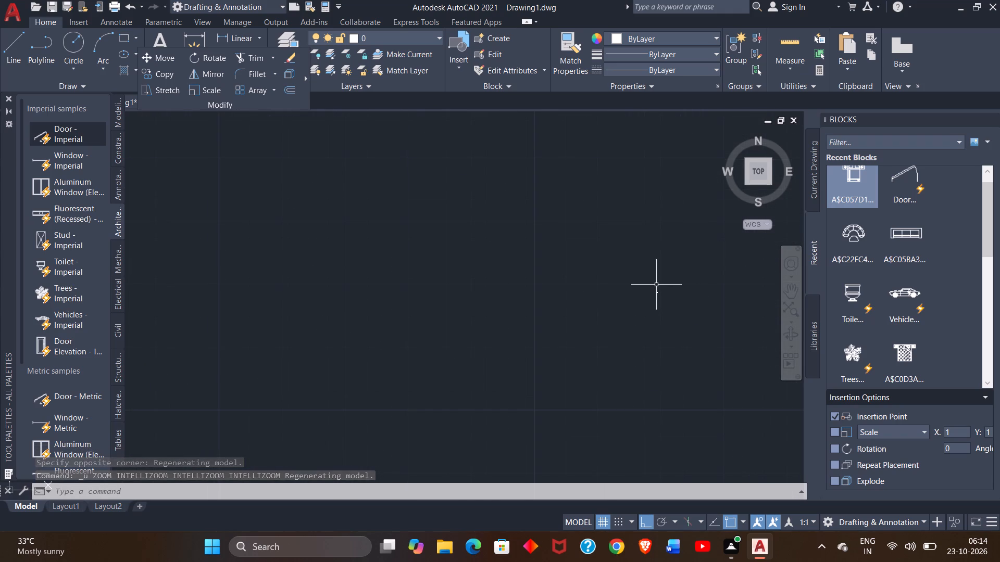
ctrl+scroll(656, 285, up, 5)
ctrl+scroll(644, 369, up, 3)
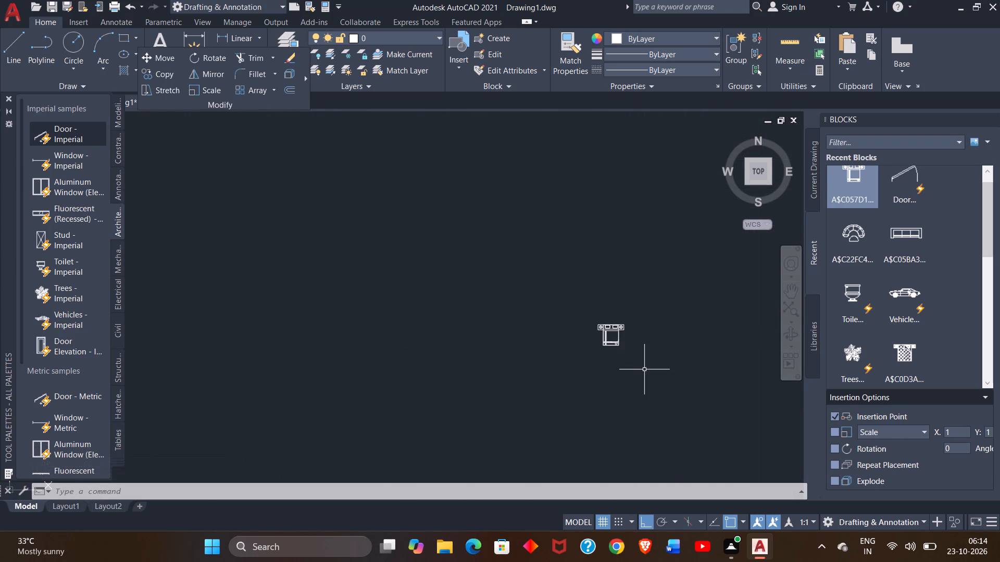
scroll(644, 369, down, 1)
ctrl+scroll(644, 369, up, 1)
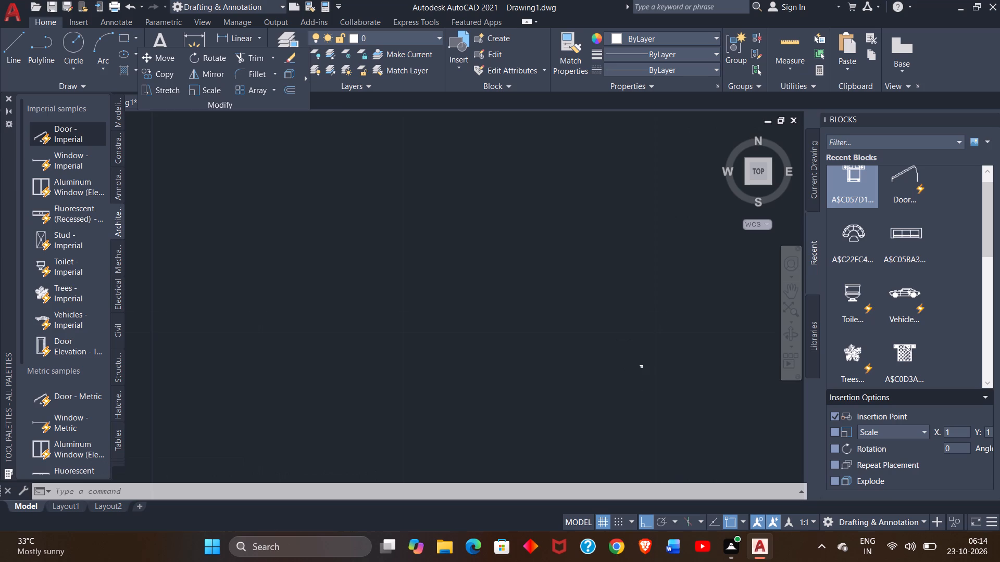
ctrl+scroll(644, 369, up, 5)
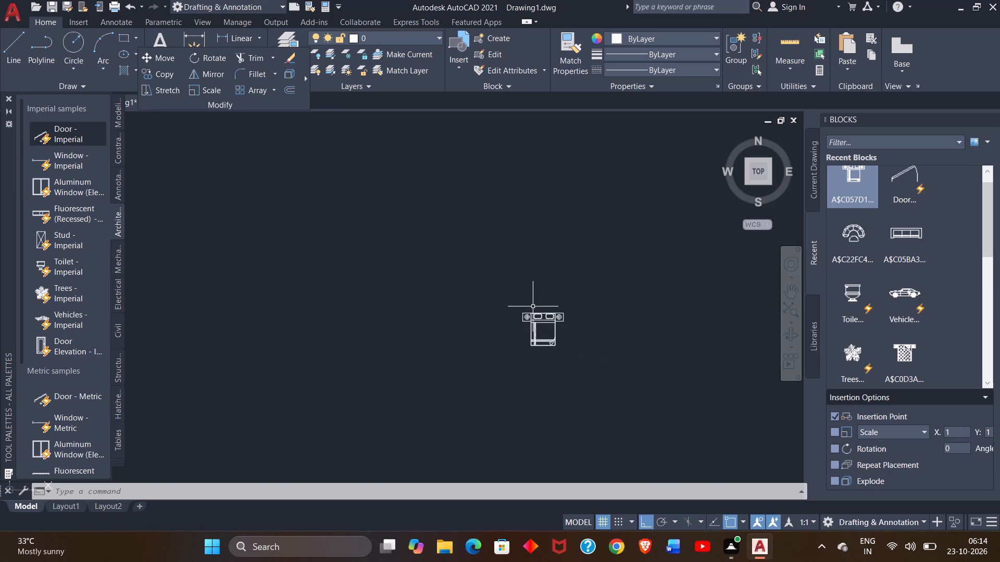
click(533, 321)
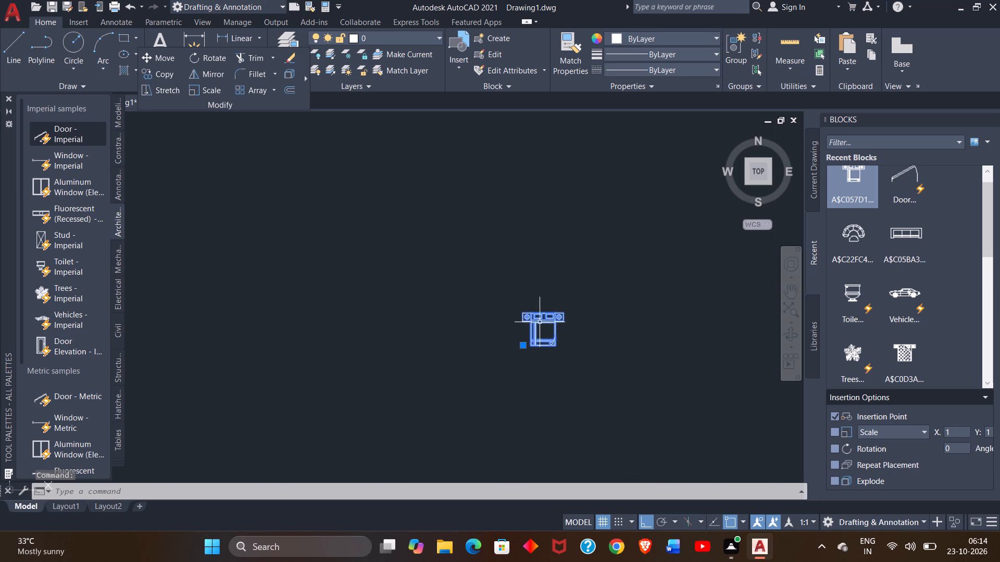
click(791, 300)
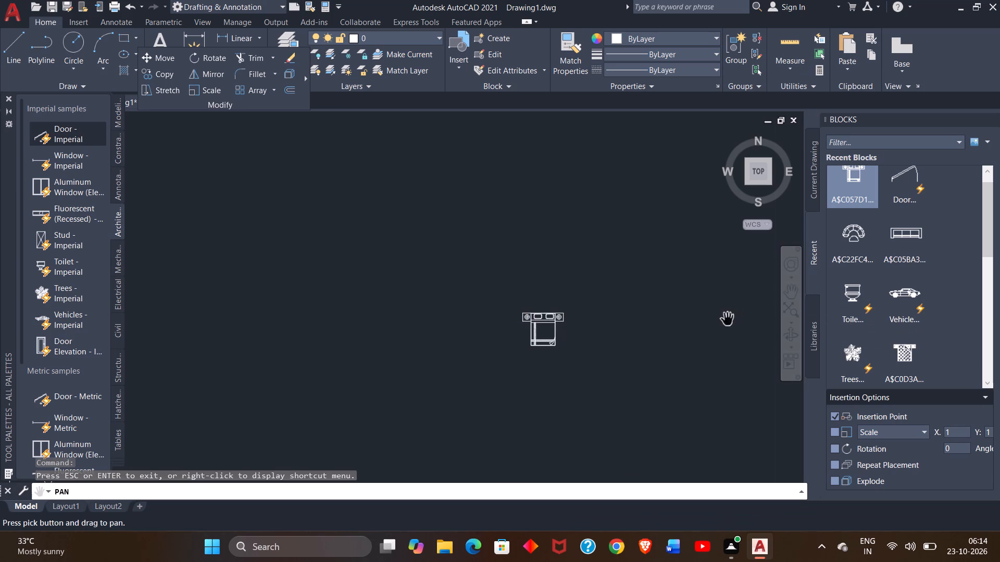
drag(723, 321, 526, 367)
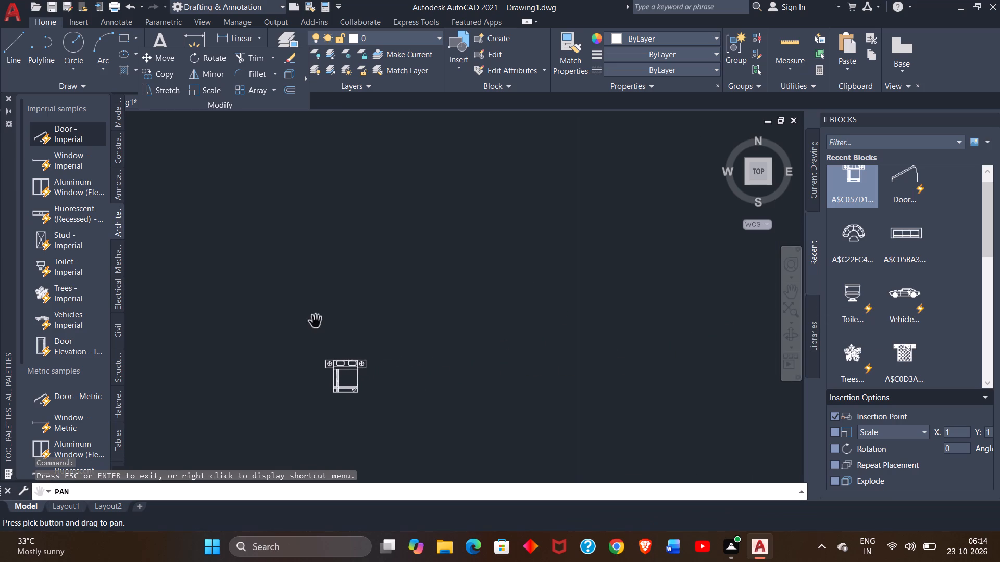
right_click(316, 321)
click(328, 329)
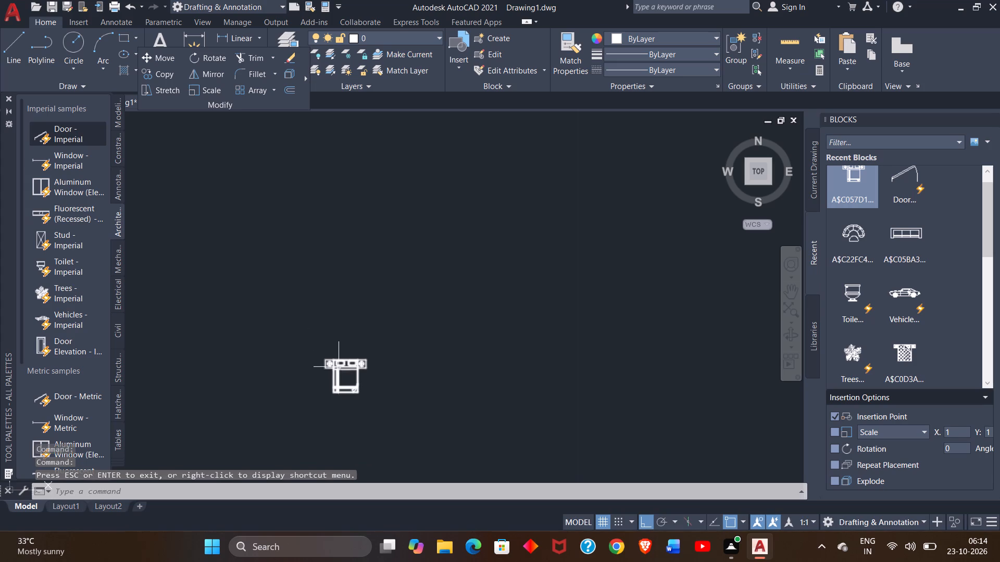
click(339, 373)
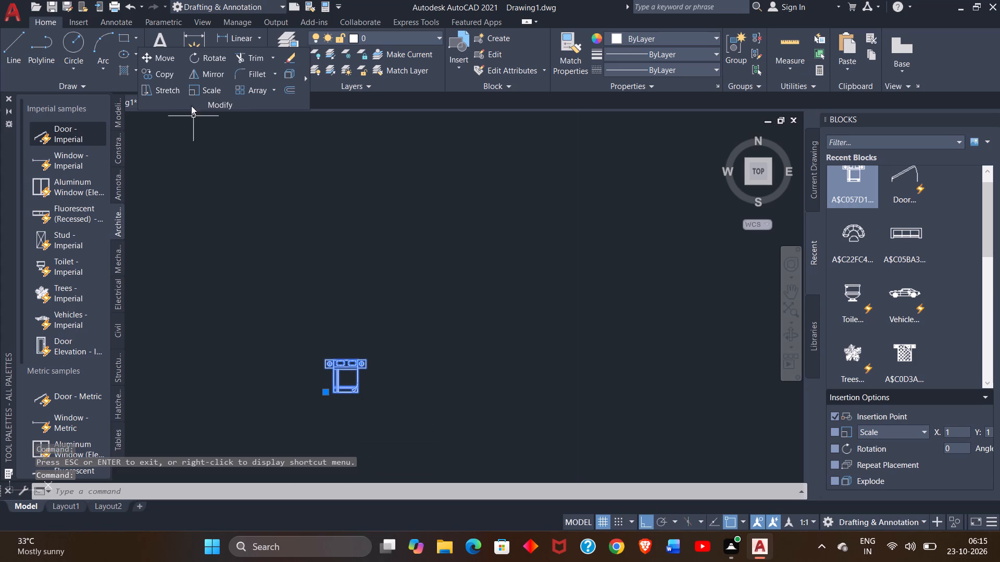
click(186, 91)
click(192, 91)
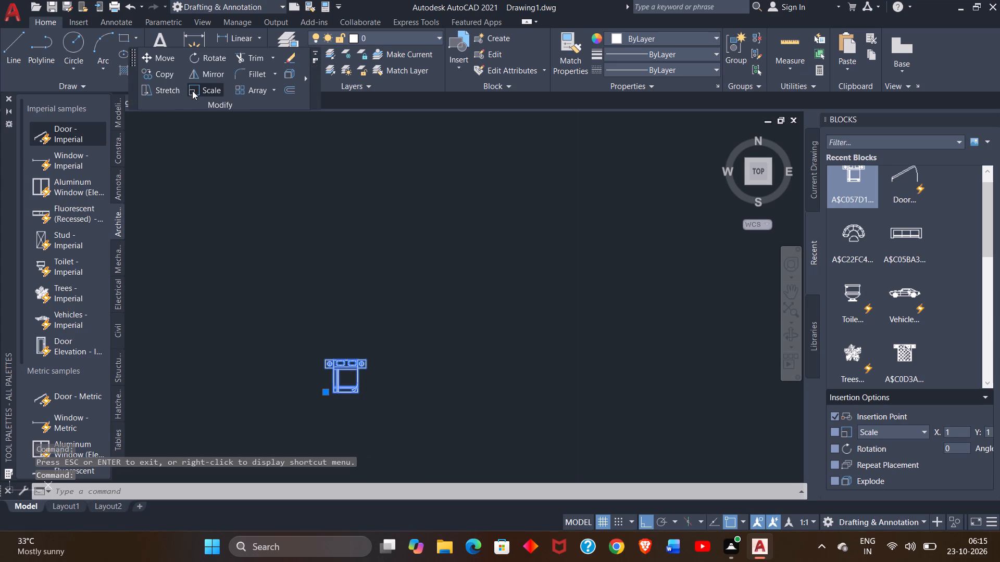
click(336, 392)
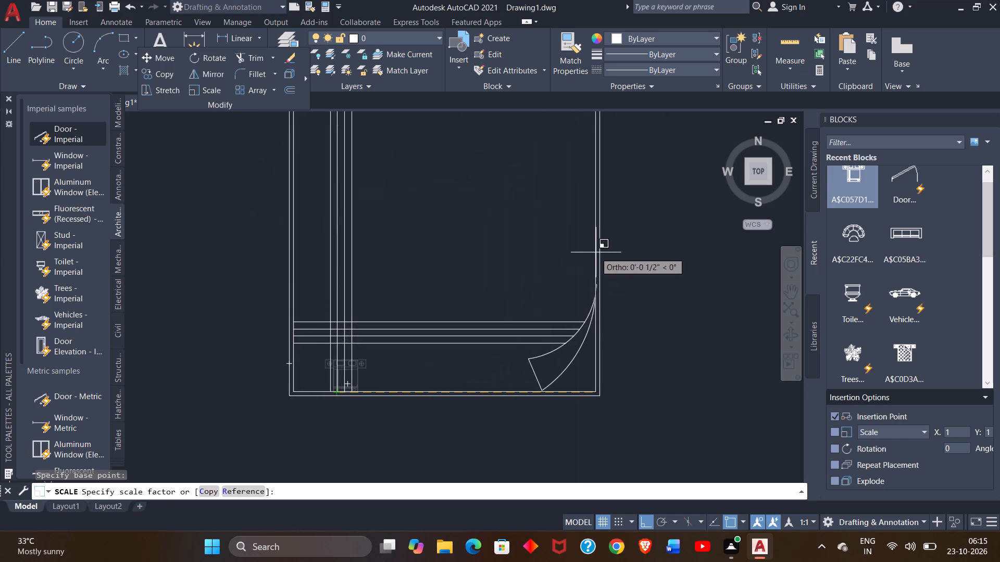
click(668, 189)
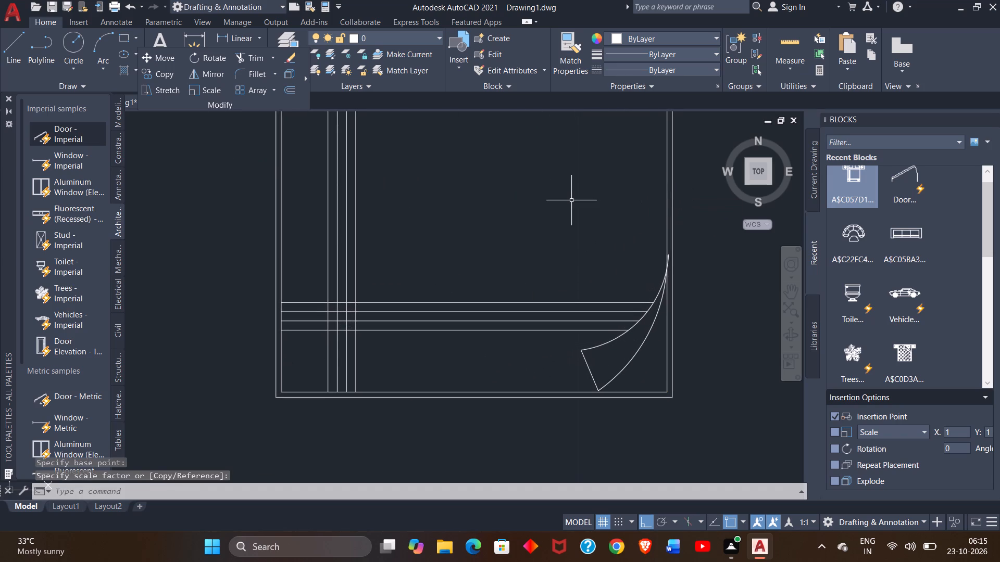
Scale the bed block up again from the bed's lower-left corner, picking the scale point about 1'-4 1/2" away.
ctrl+scroll(571, 200, down, 4)
scroll(571, 200, down, 1)
ctrl+scroll(571, 200, down, 2)
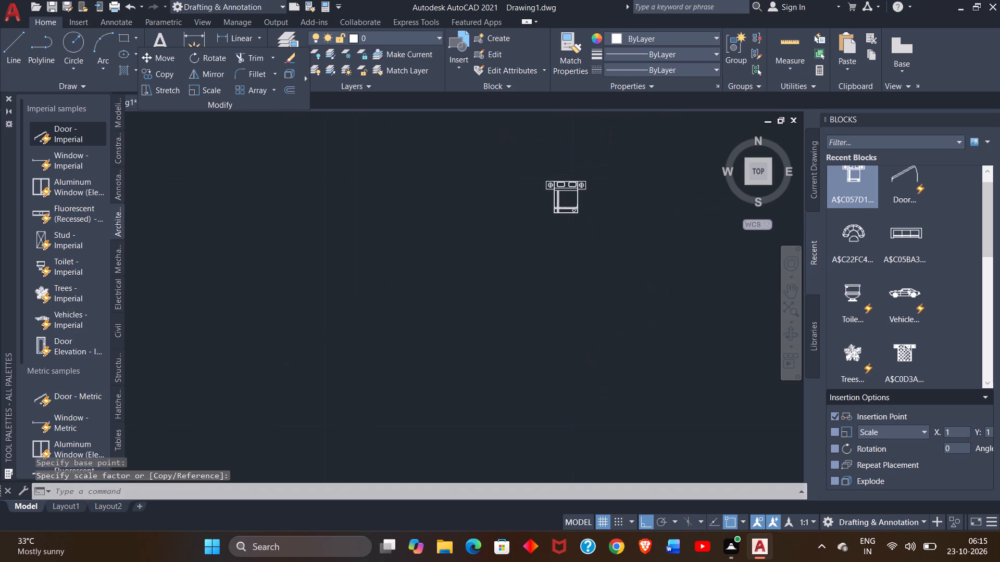
ctrl+scroll(571, 200, down, 5)
ctrl+scroll(571, 200, up, 4)
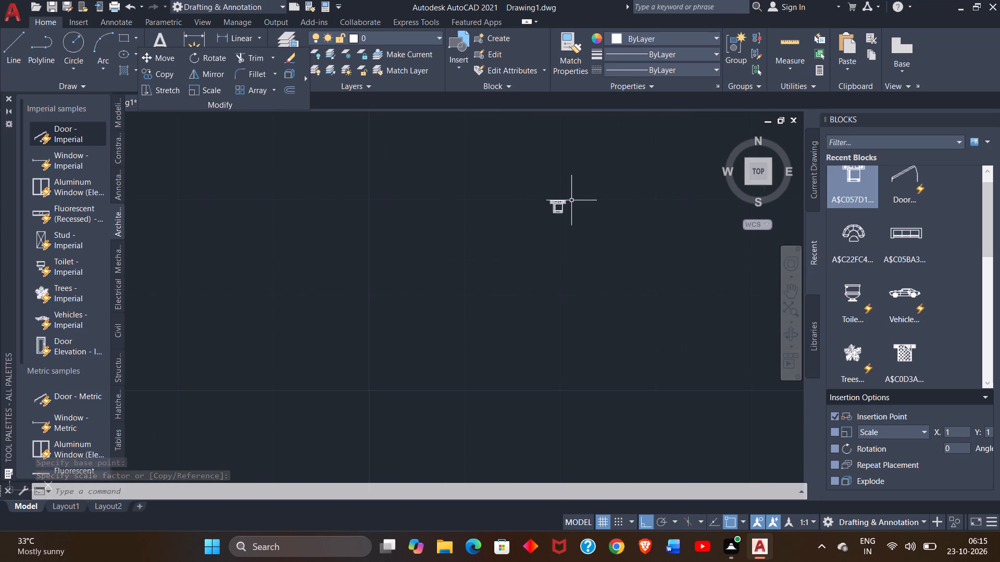
ctrl+scroll(571, 200, up, 1)
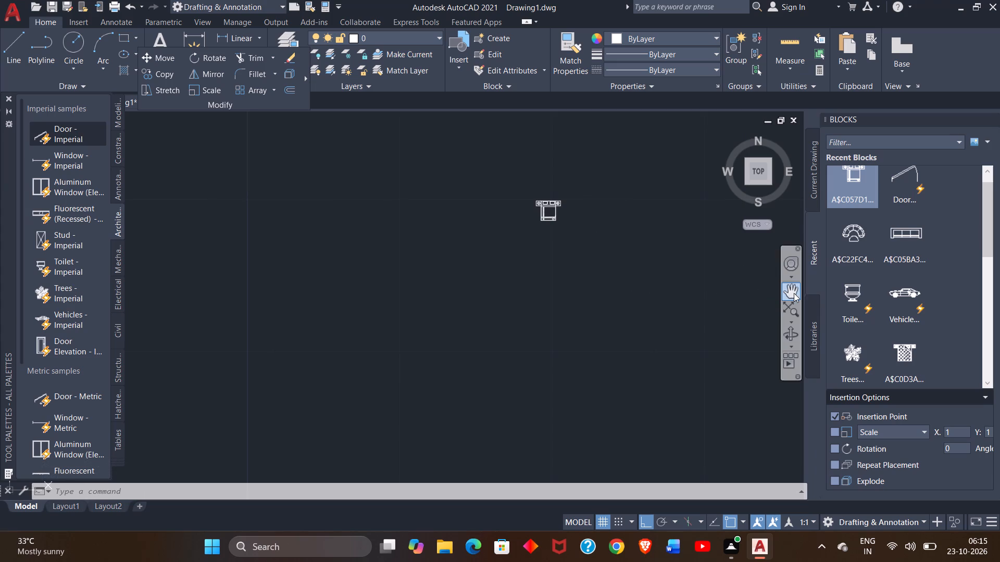
click(795, 293)
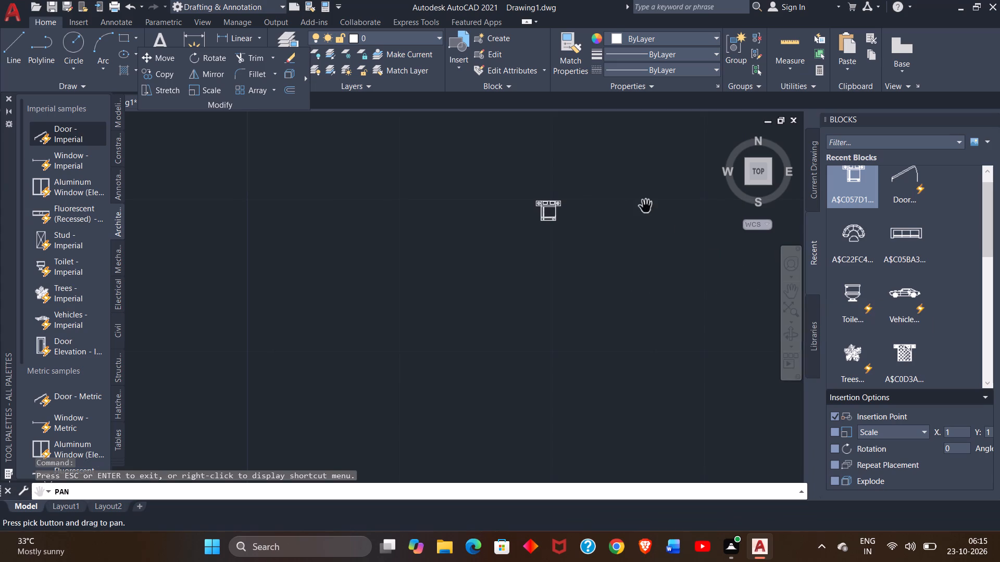
drag(646, 206, 451, 318)
right_click(397, 255)
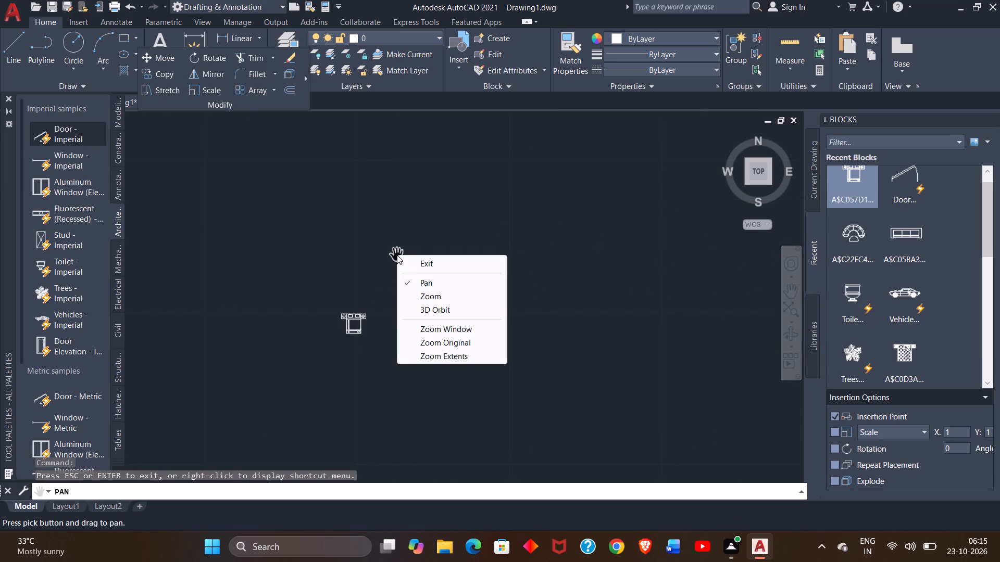
click(413, 264)
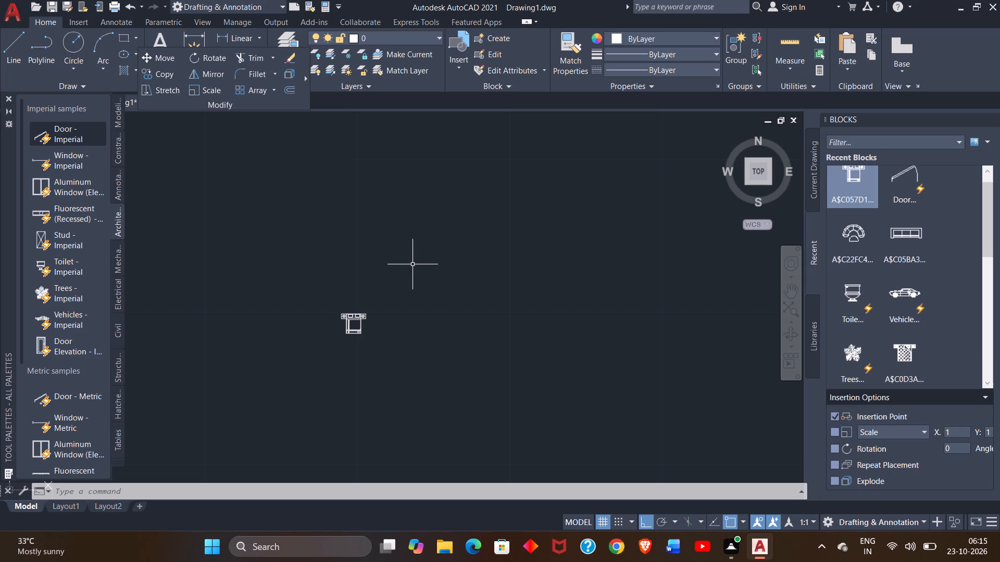
click(351, 314)
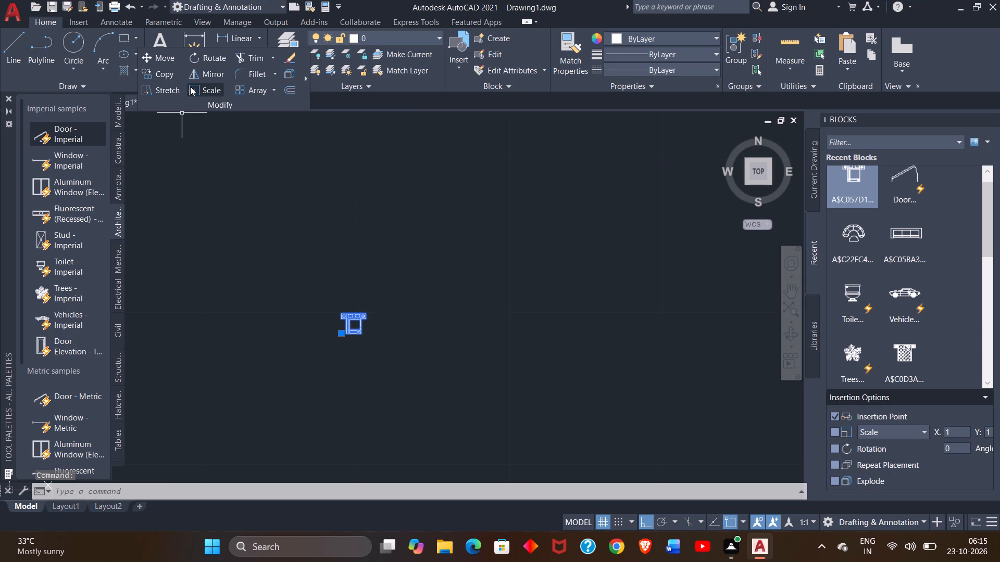
click(191, 86)
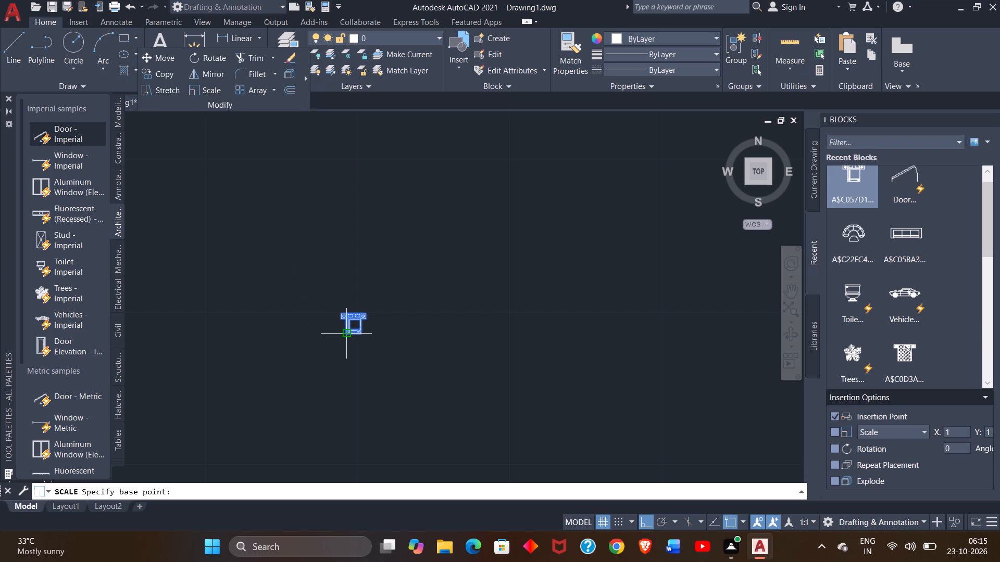
click(346, 335)
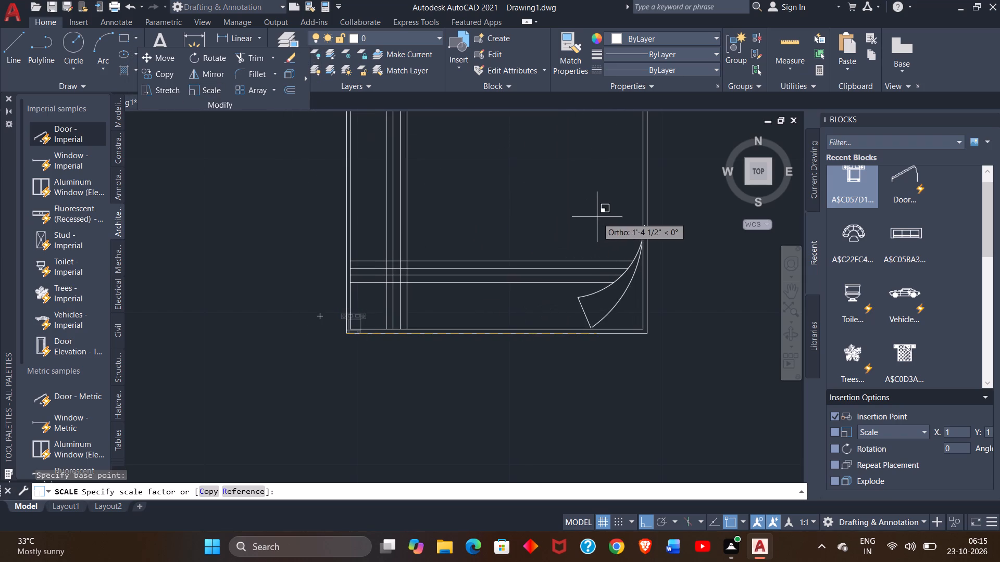
click(597, 217)
Scale the bed block outside the plan's right wall freehand to a little over three times its size, from a base point near its lower-left corner.
ctrl+scroll(524, 214, down, 3)
scroll(524, 214, up, 1)
ctrl+scroll(524, 214, down, 4)
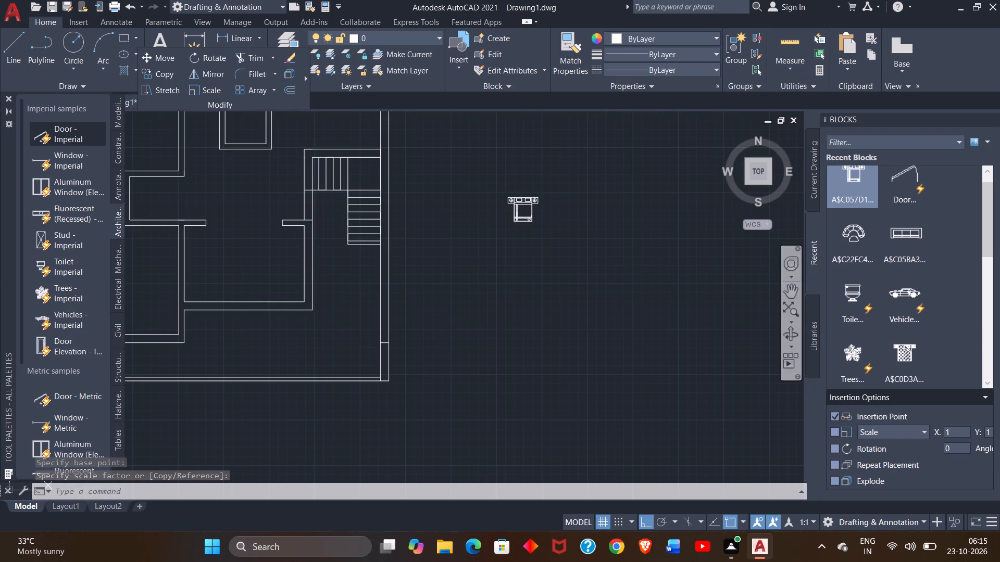
click(788, 291)
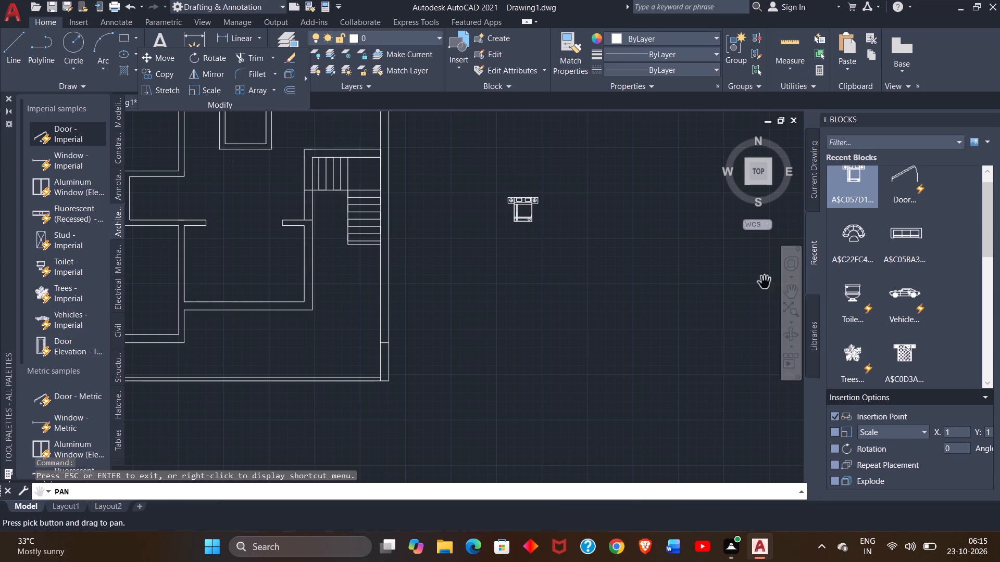
drag(703, 238, 488, 402)
right_click(488, 402)
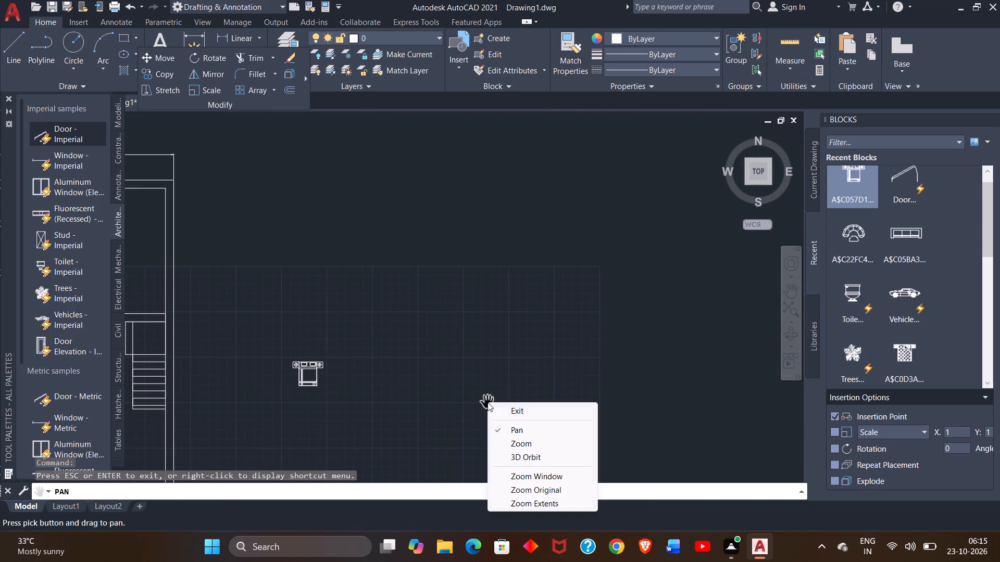
click(504, 417)
click(504, 417)
click(528, 407)
double_click(528, 407)
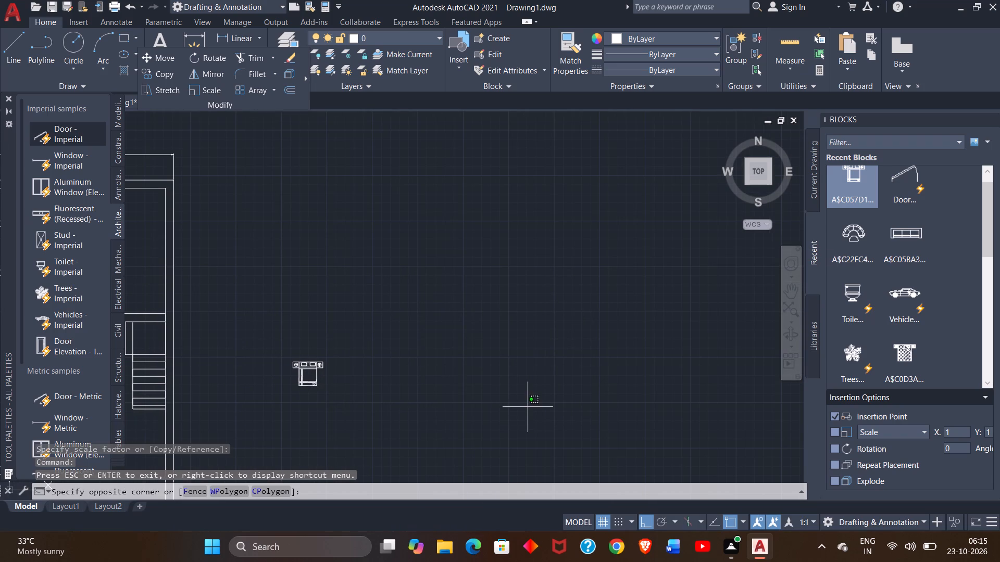
click(245, 359)
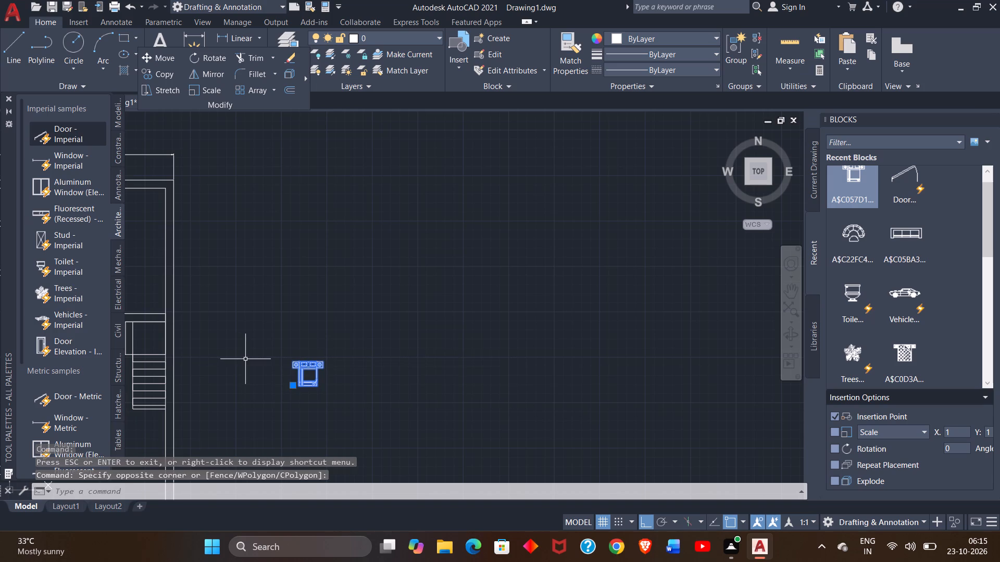
click(205, 91)
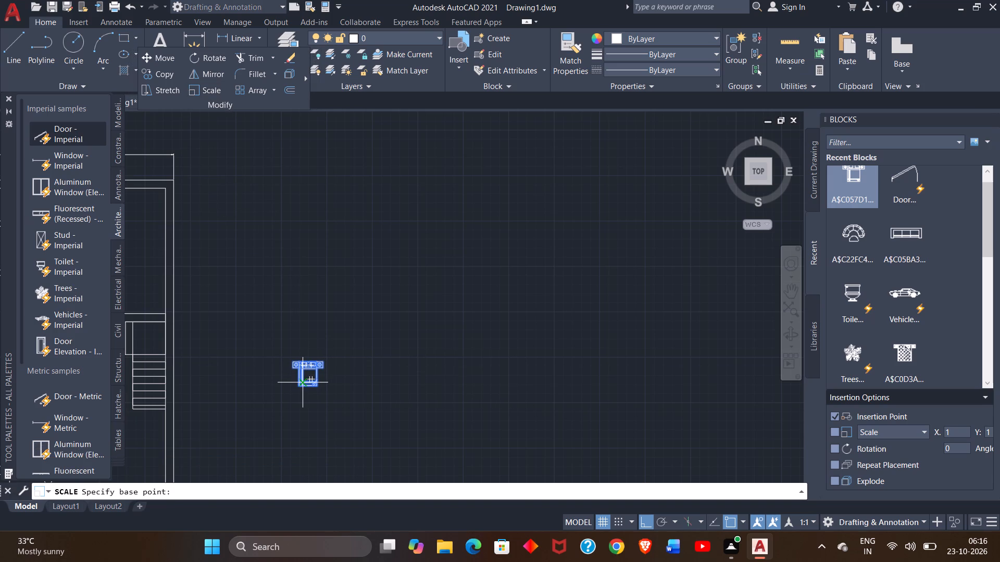
drag(302, 384, 326, 347)
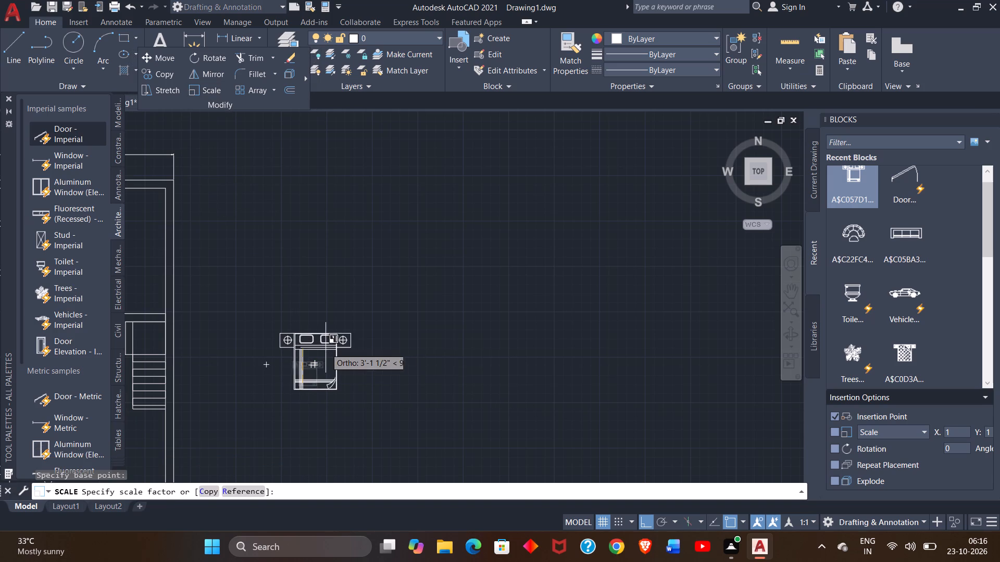
drag(326, 347, 345, 340)
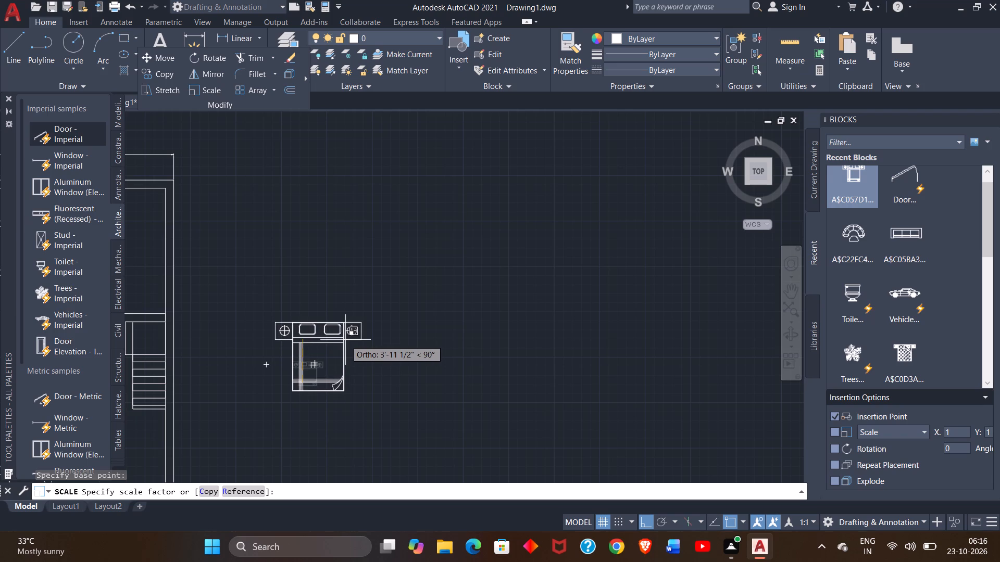
drag(345, 340, 354, 333)
click(354, 333)
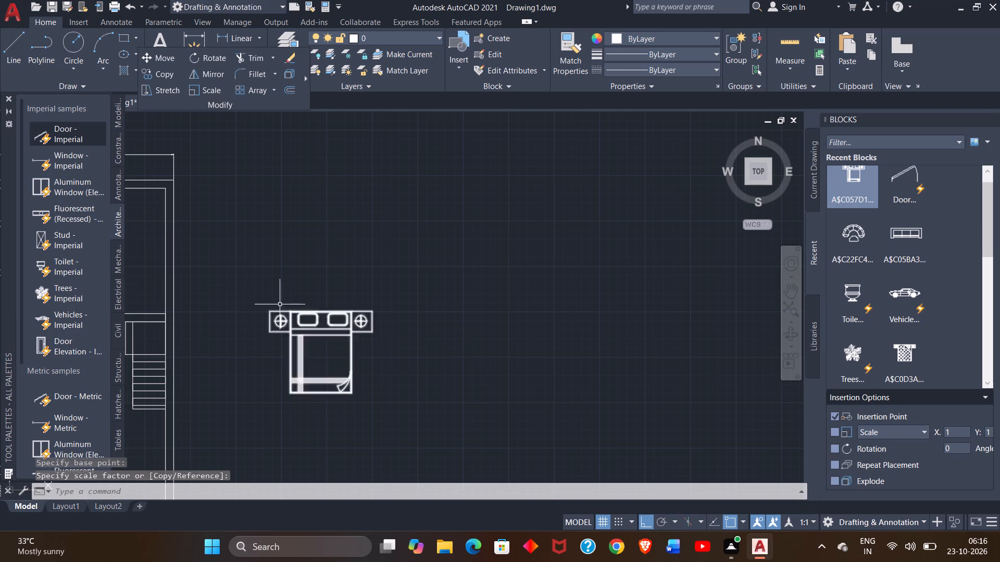
Rotate the bed block 90° clockwise about the bed's lower-right corner so its headboard faces right.
ctrl+scroll(279, 303, down, 2)
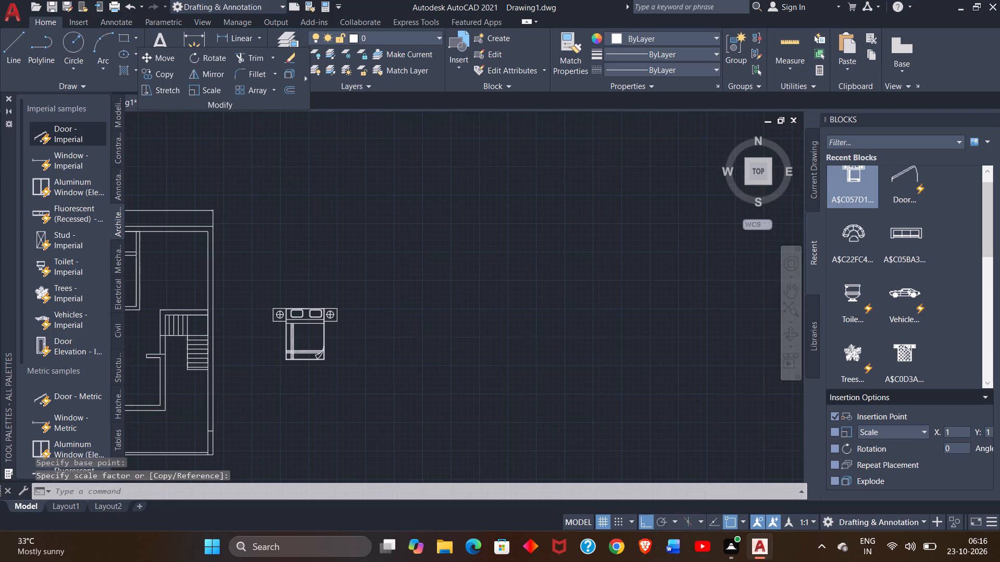
click(790, 295)
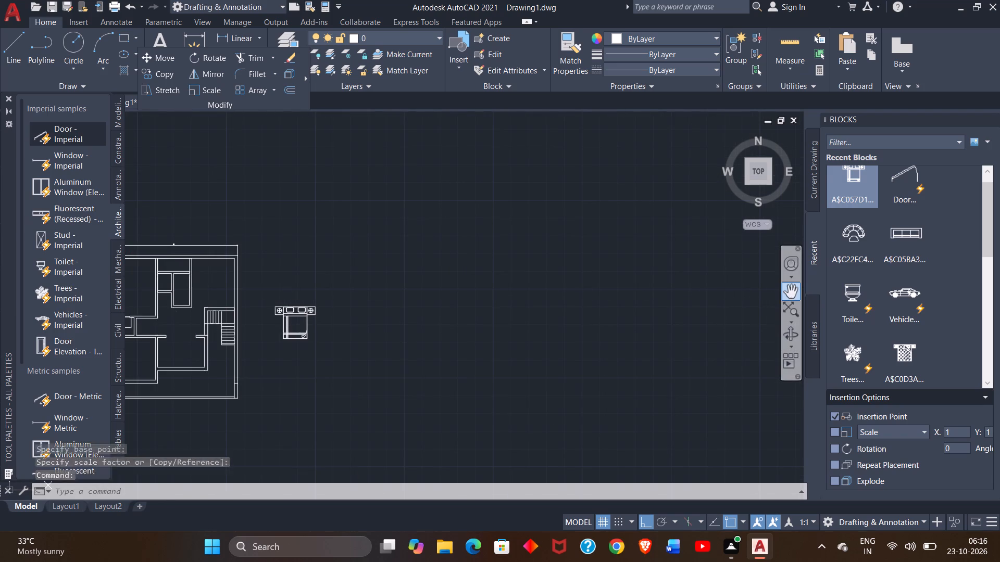
drag(493, 315, 585, 330)
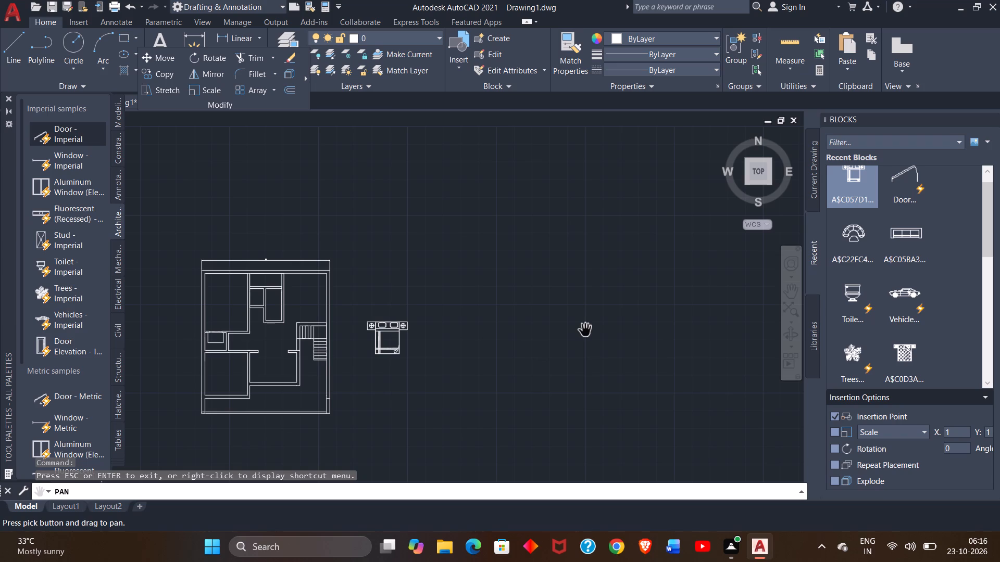
right_click(449, 198)
click(459, 203)
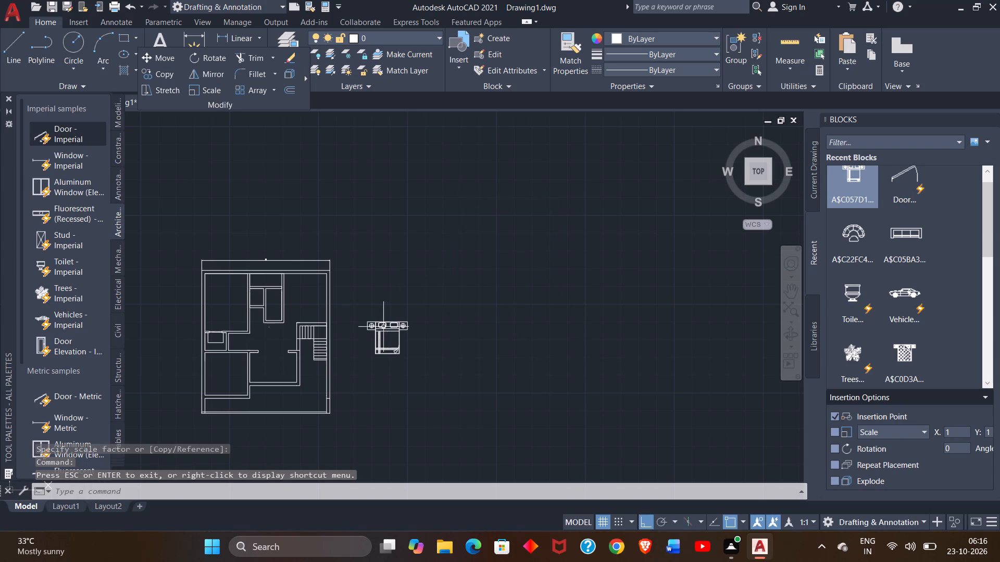
click(383, 329)
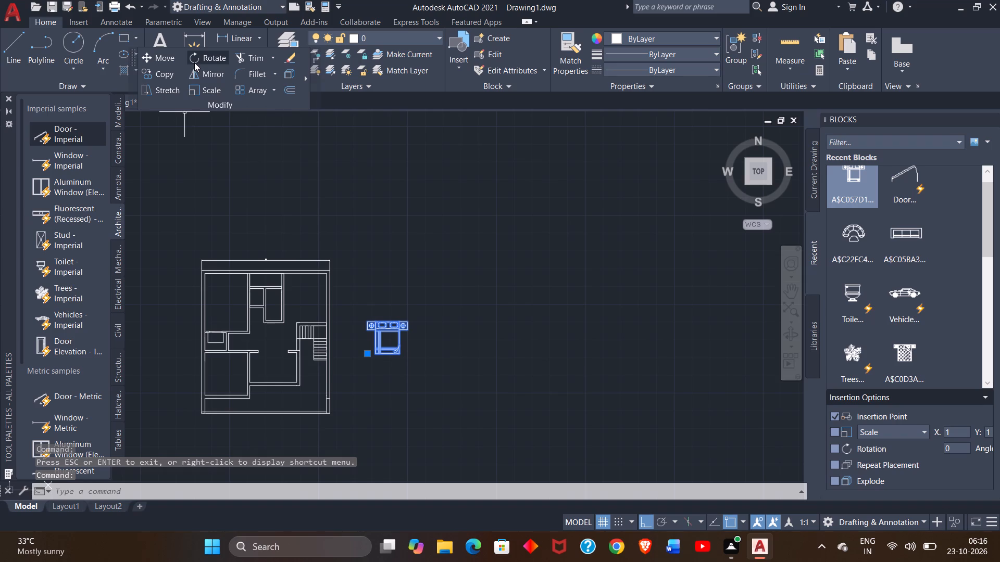
click(194, 62)
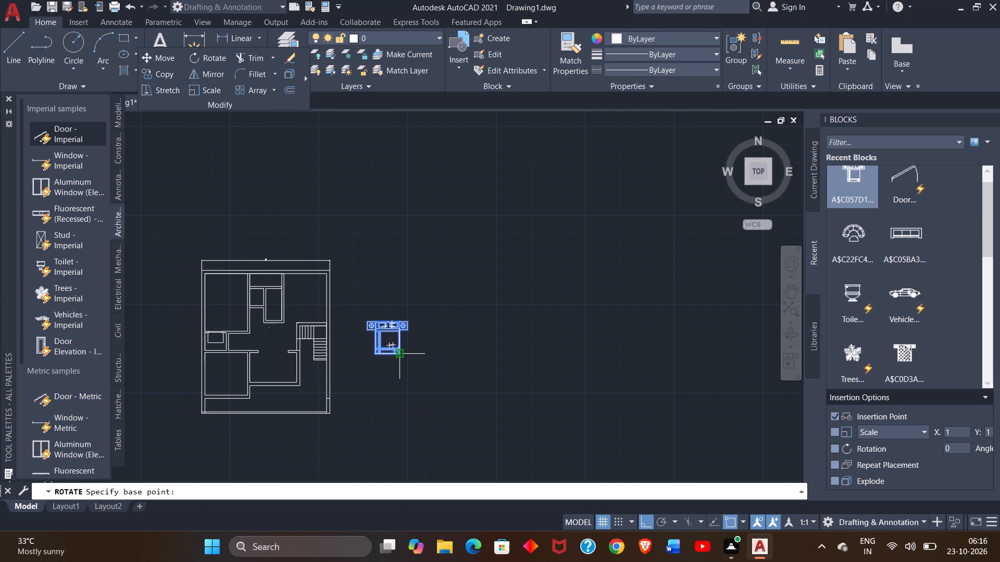
click(402, 354)
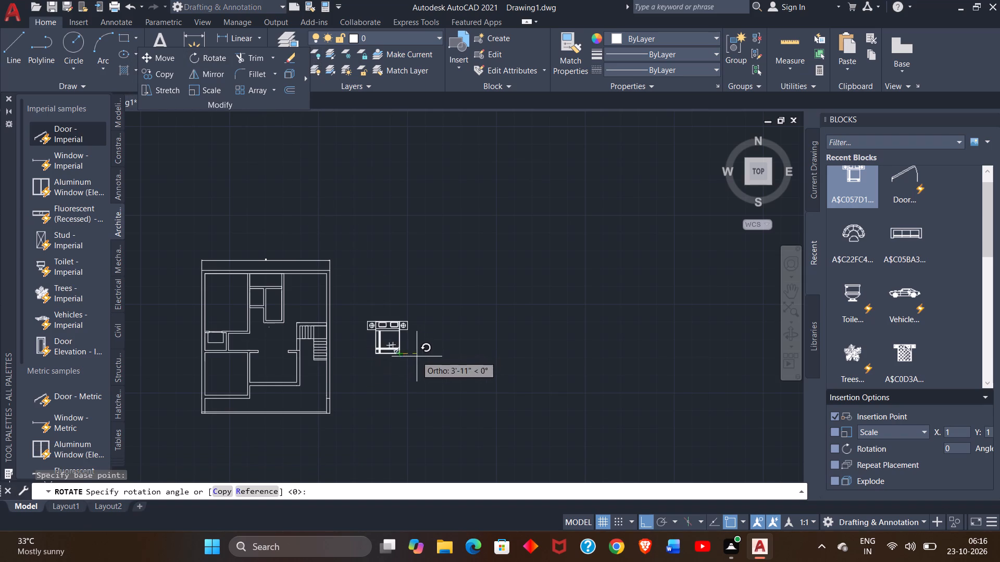
click(389, 377)
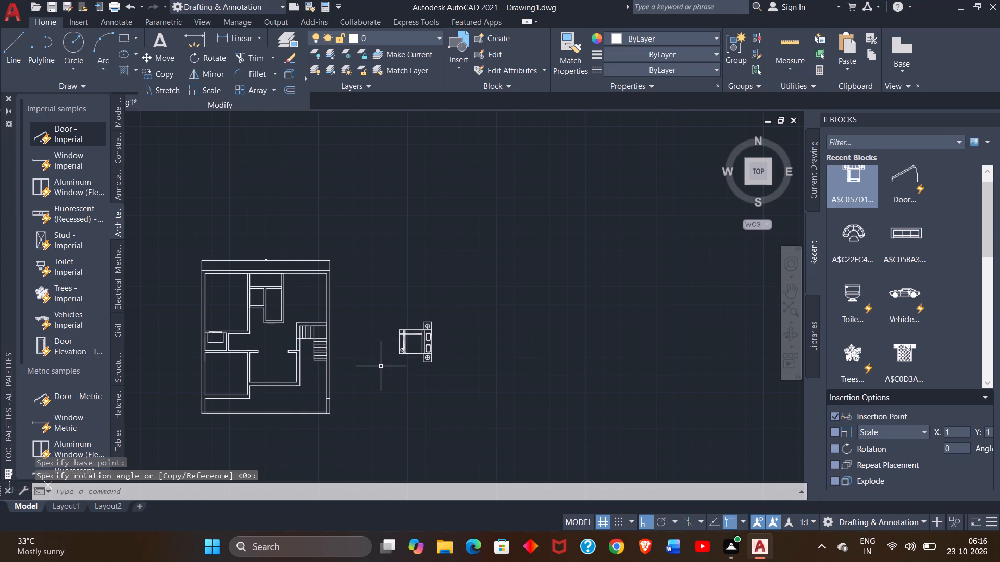
right_click(404, 302)
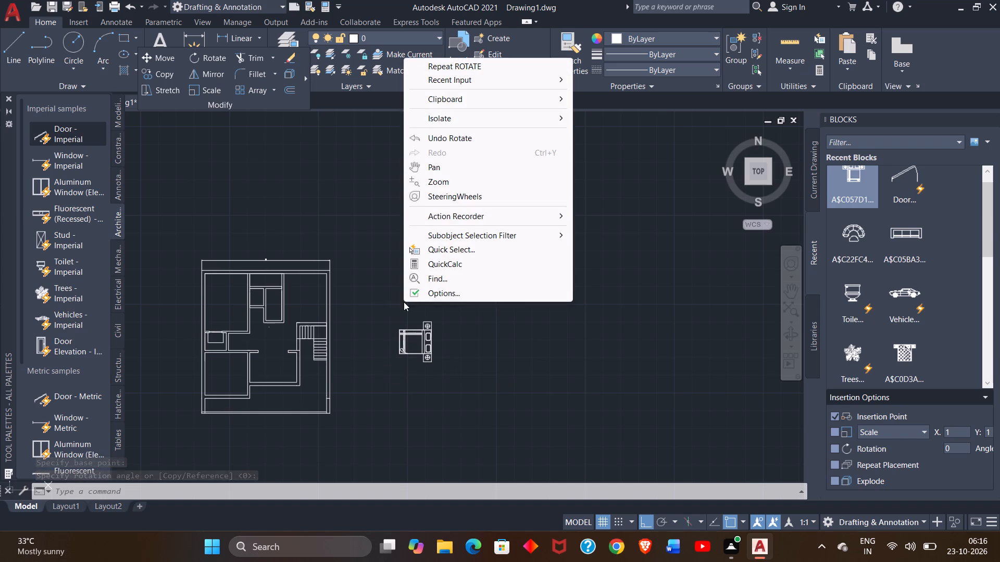
click(373, 263)
click(396, 309)
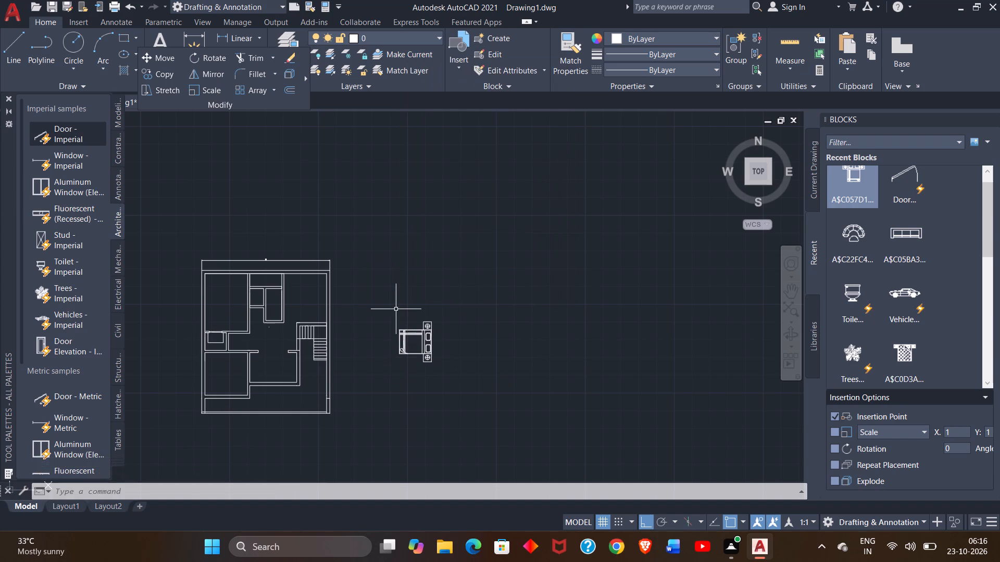
Copy the rotated bed block, with Ortho off, into the upper-right room above the stairs, placing its headboard against the right wall.
click(413, 334)
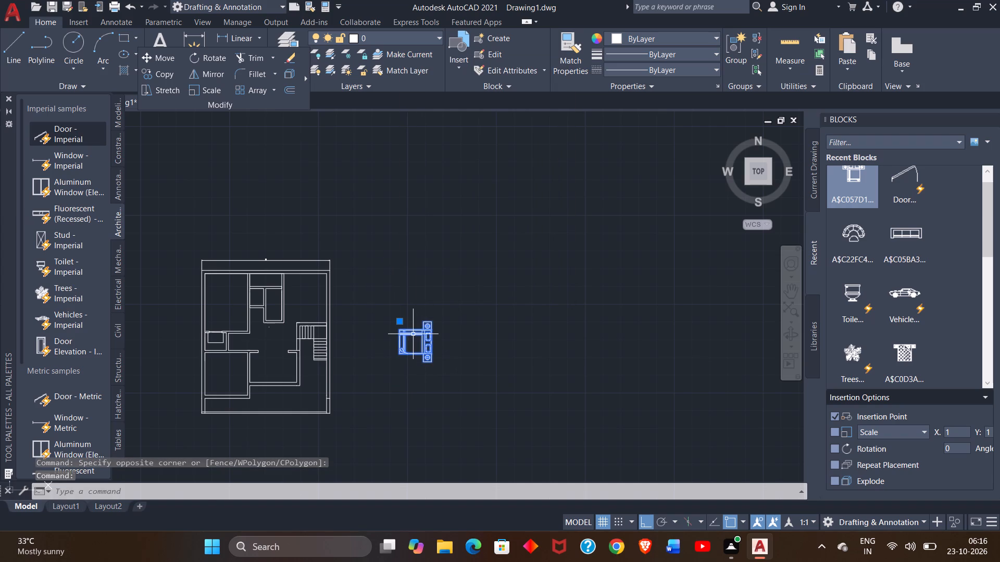
click(160, 70)
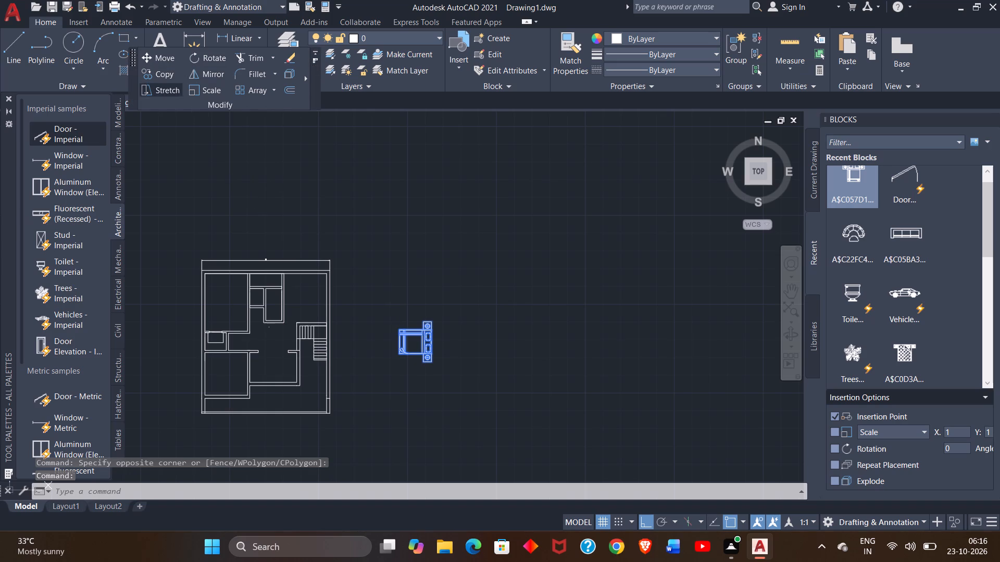
click(407, 341)
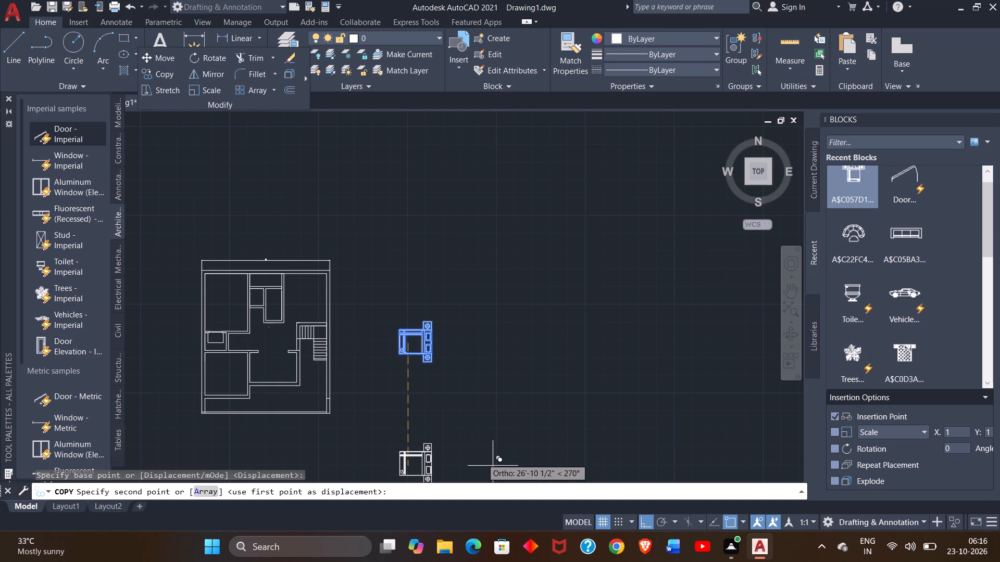
click(645, 516)
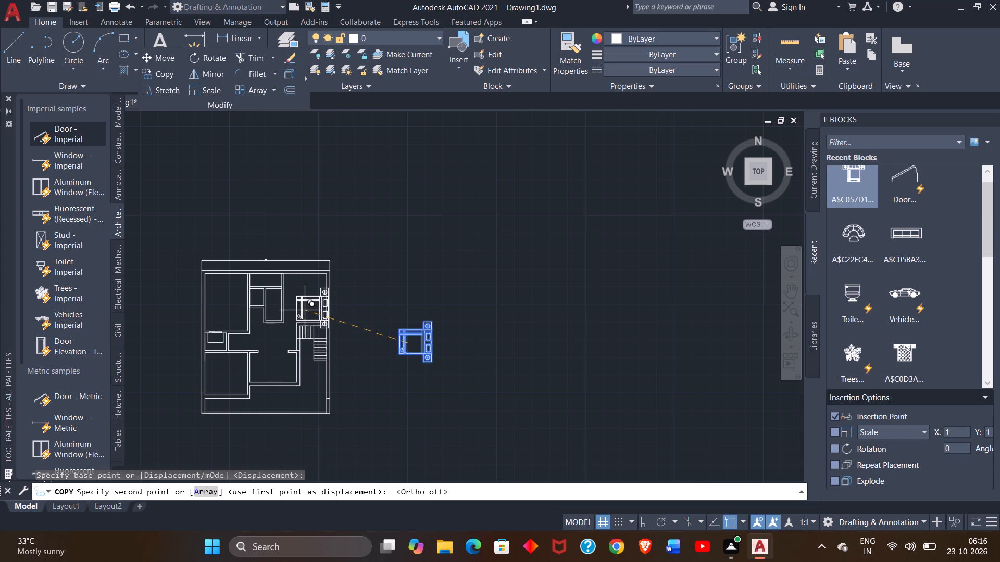
ctrl+scroll(302, 309, up, 5)
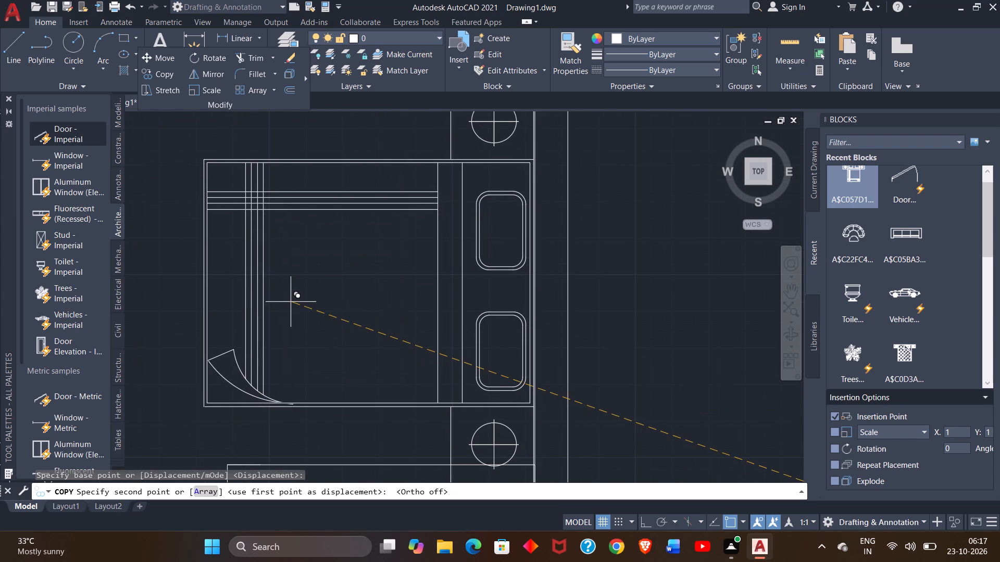
ctrl+scroll(291, 302, down, 1)
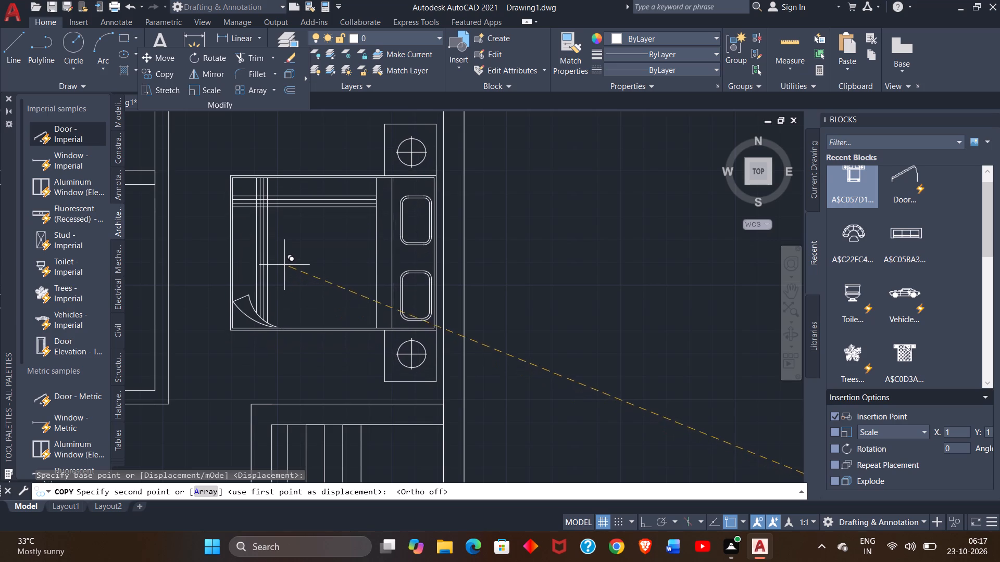
ctrl+scroll(285, 245, down, 2)
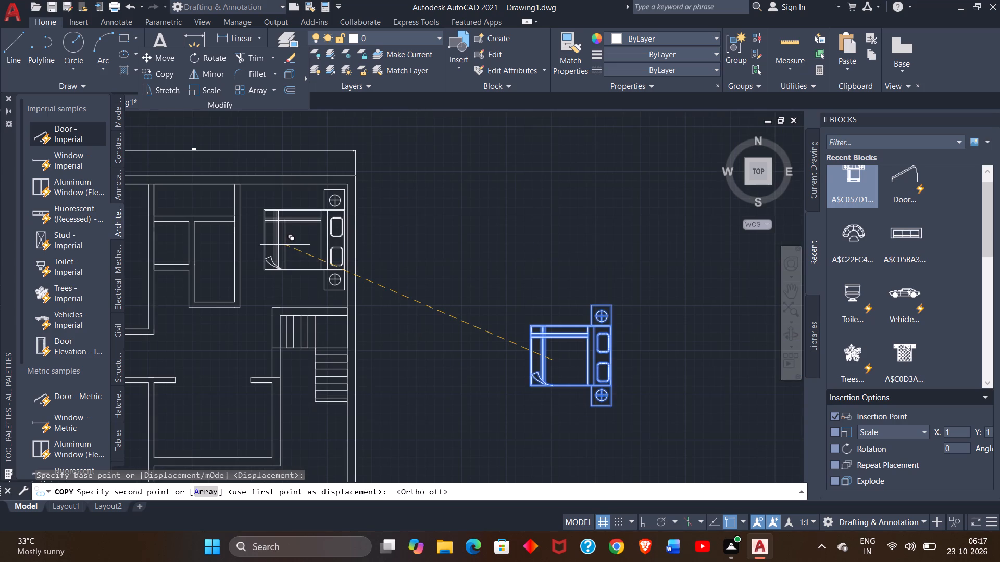
scroll(210, 276, left, 1)
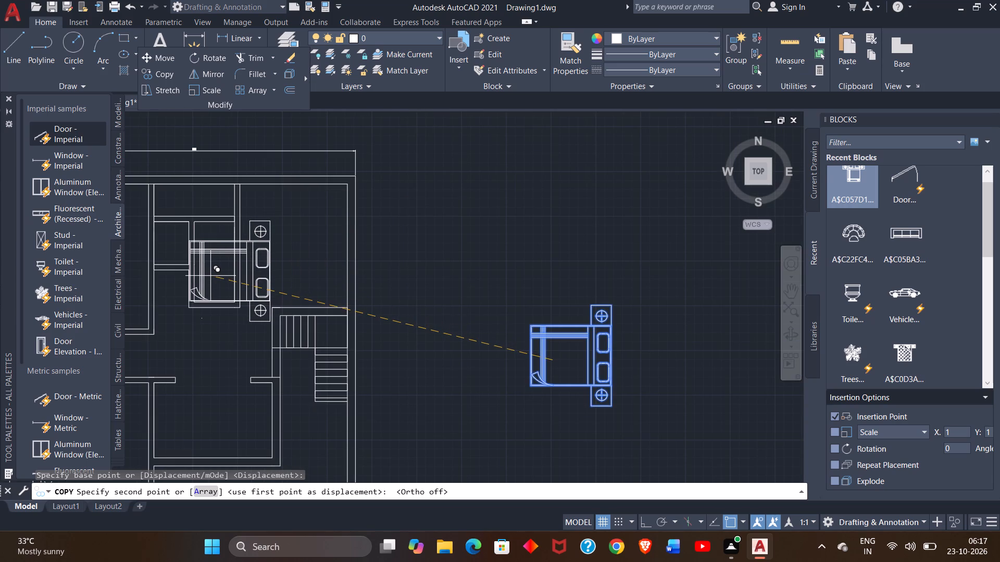
scroll(210, 276, left, 1)
ctrl+scroll(273, 239, up, 1)
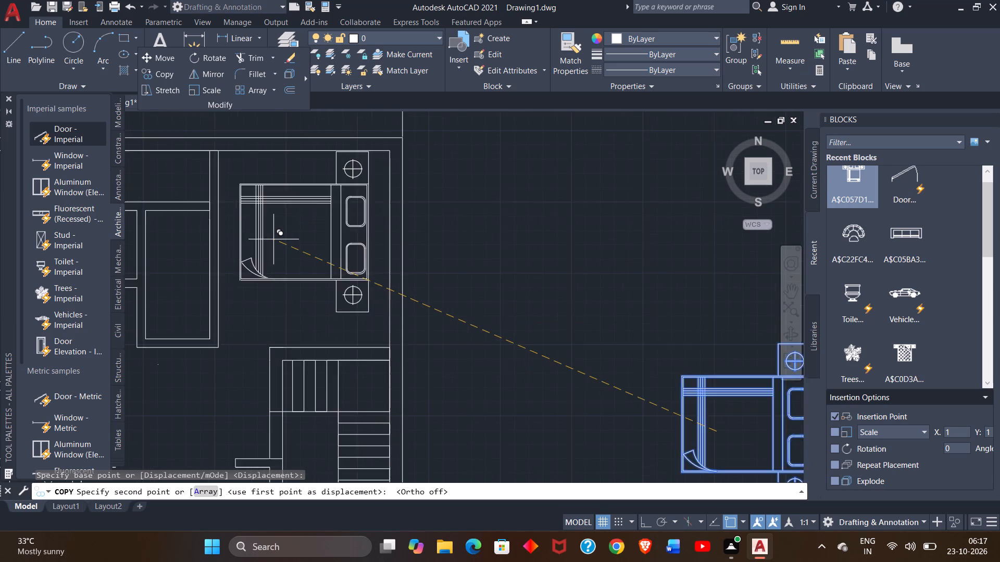
ctrl+scroll(273, 239, up, 1)
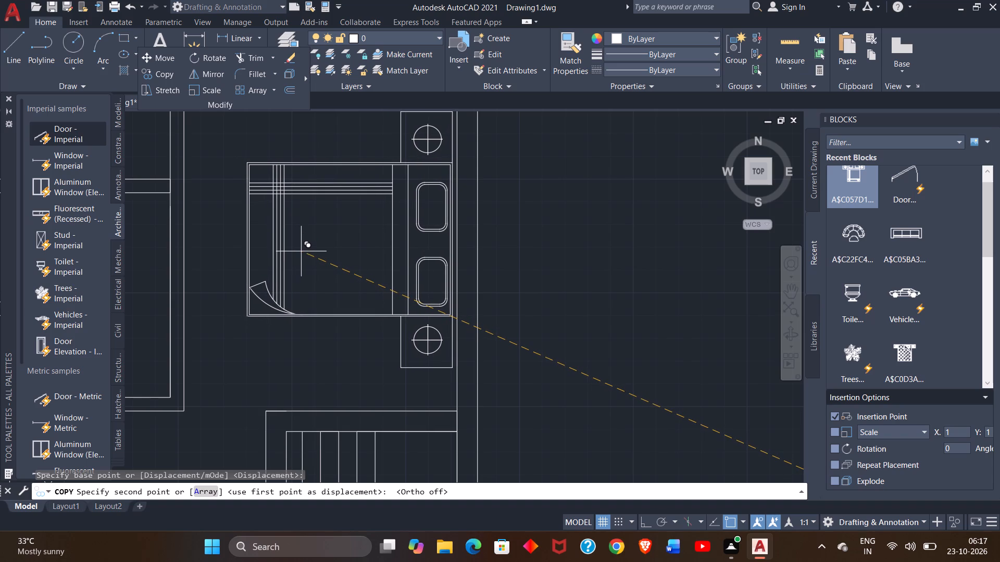
click(301, 251)
click(301, 251)
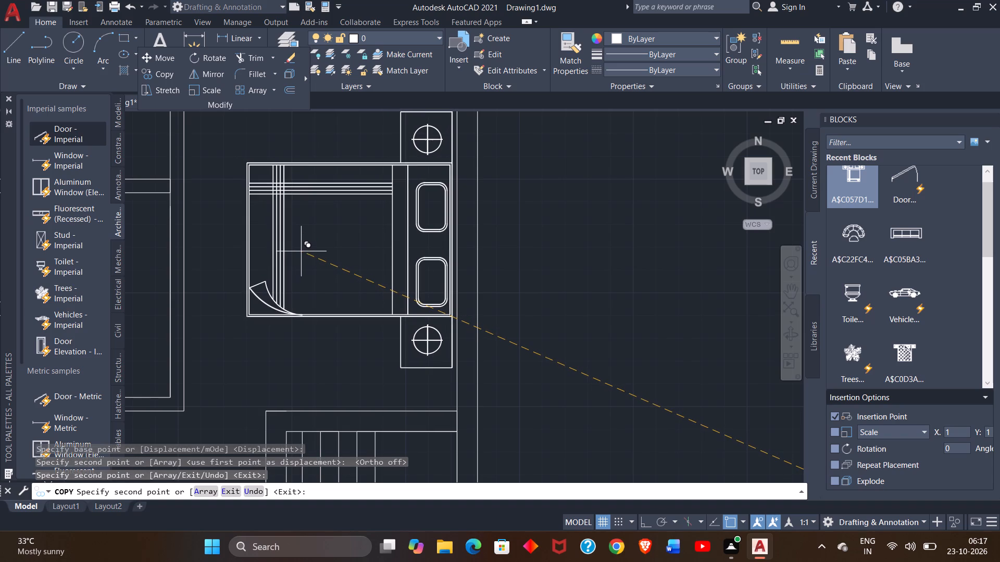
ctrl+scroll(268, 300, down, 2)
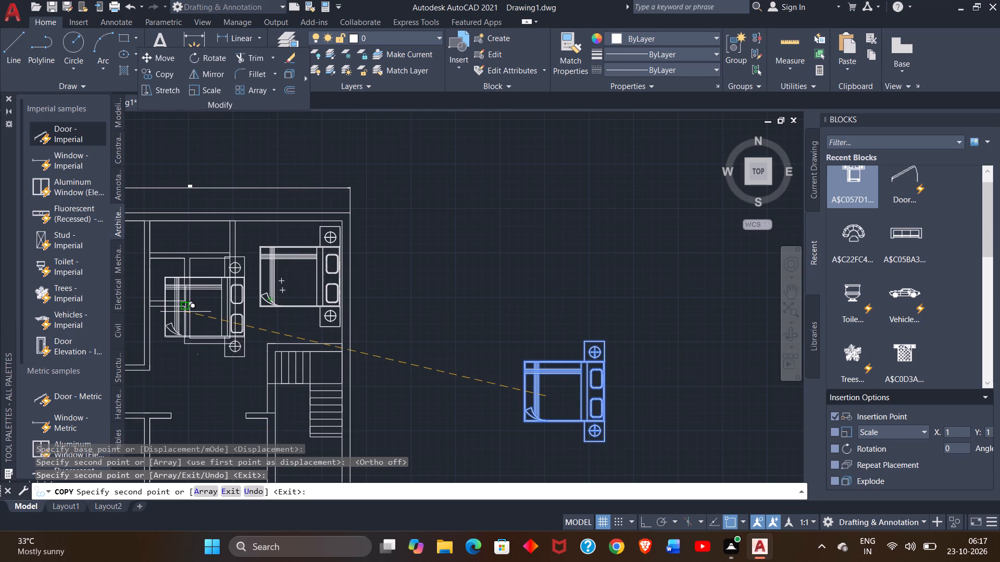
ctrl+scroll(185, 312, down, 1)
right_click(343, 280)
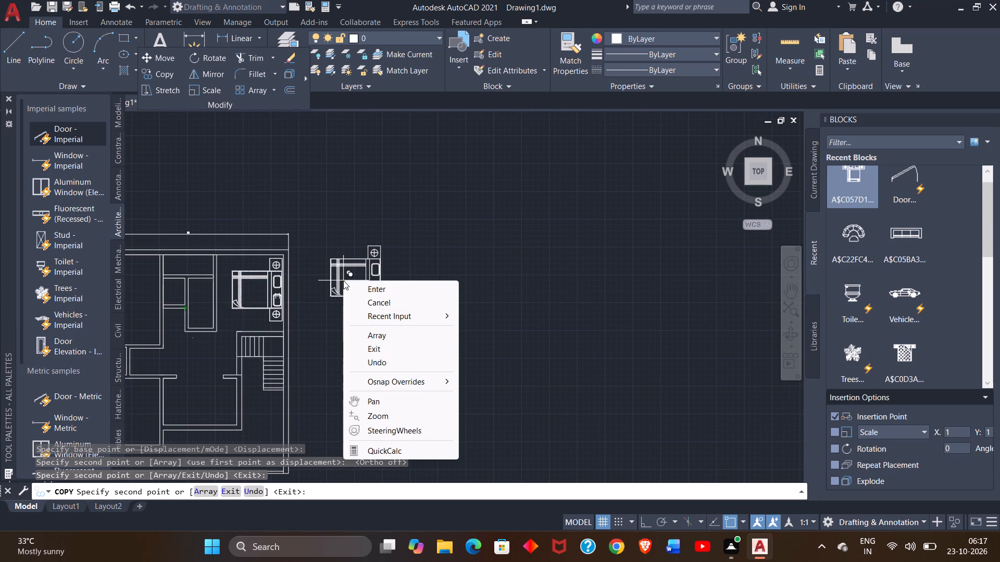
click(361, 288)
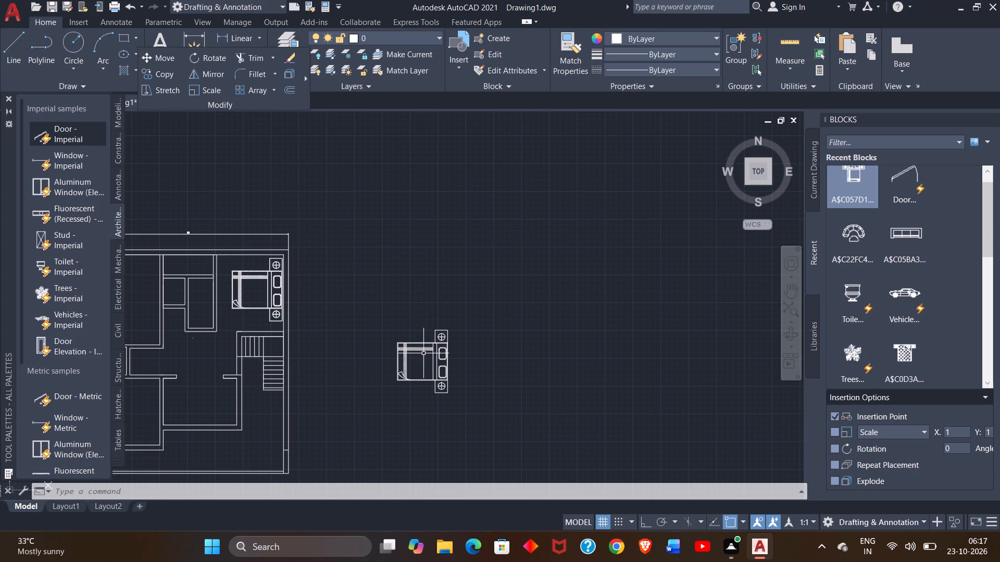
Rotate the bed block outside the plan about 180° around its lower-left corner so its headboard faces left.
click(436, 348)
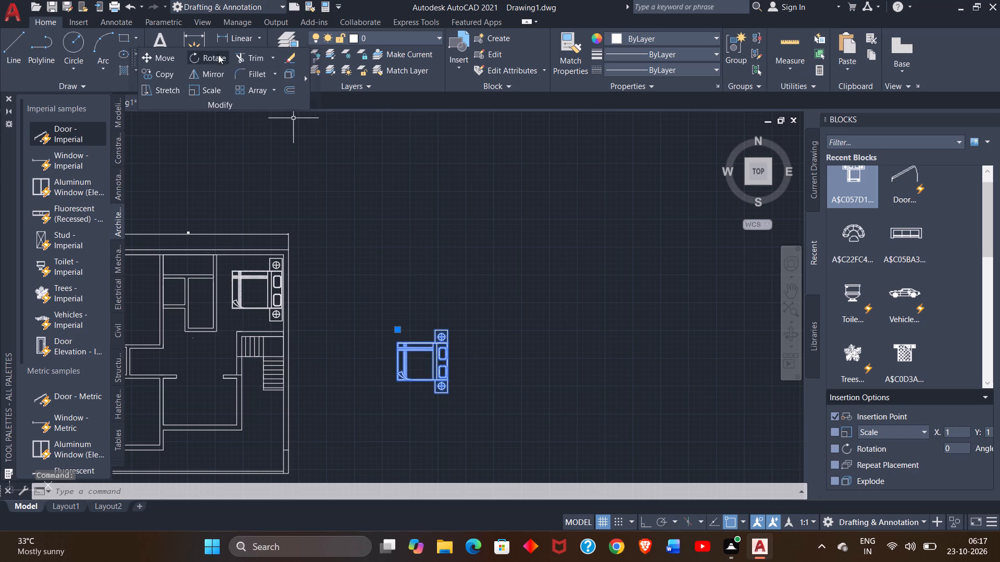
click(214, 53)
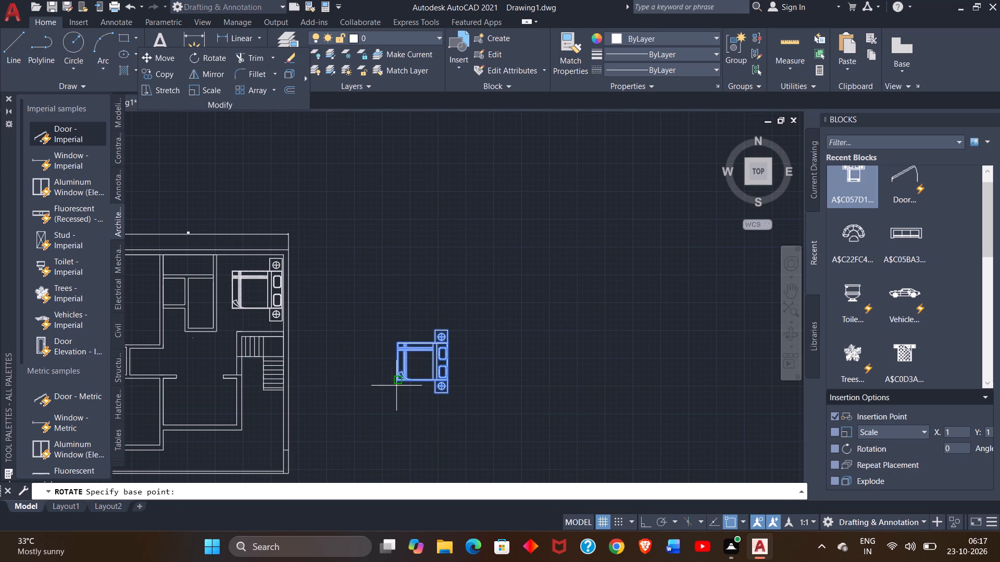
click(403, 382)
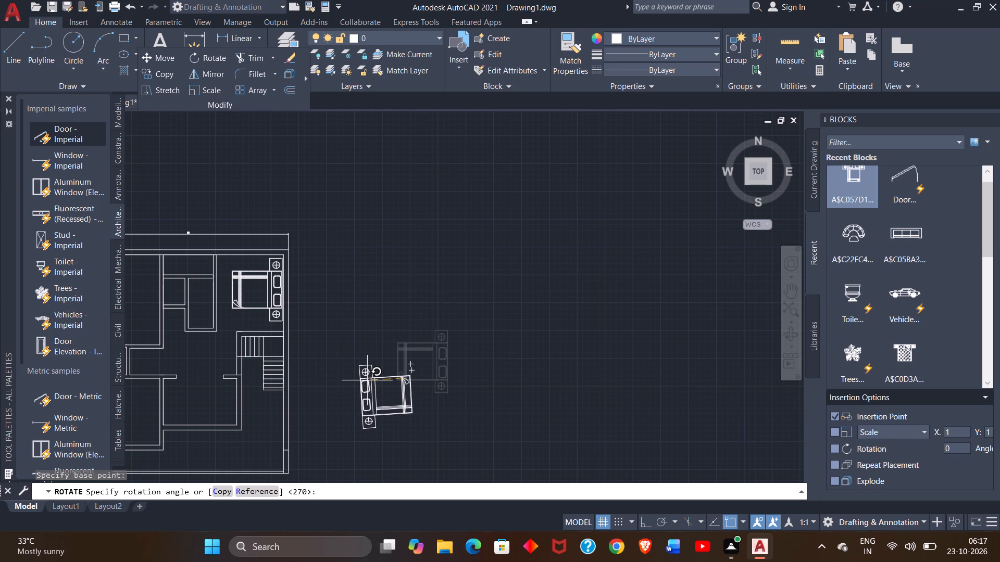
click(365, 378)
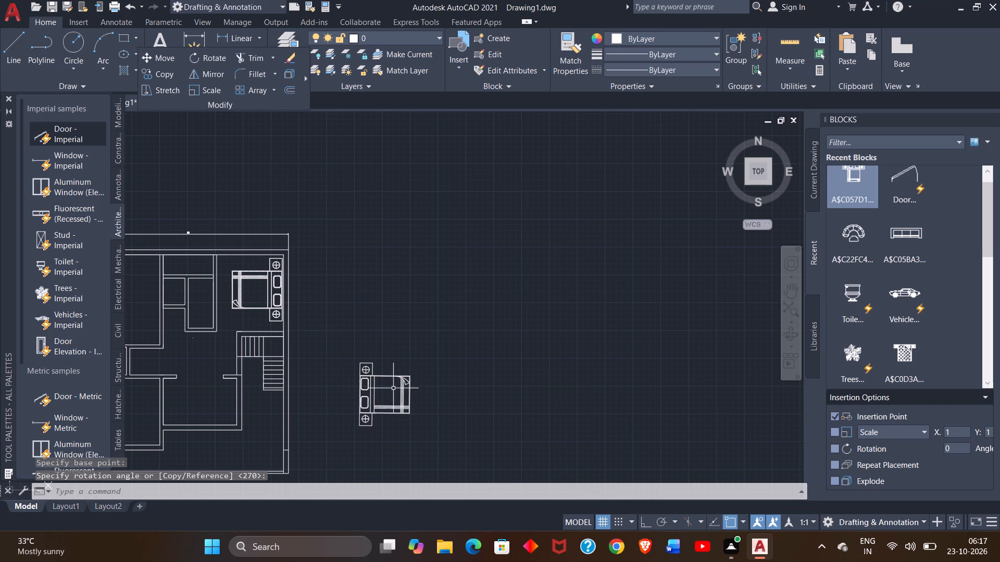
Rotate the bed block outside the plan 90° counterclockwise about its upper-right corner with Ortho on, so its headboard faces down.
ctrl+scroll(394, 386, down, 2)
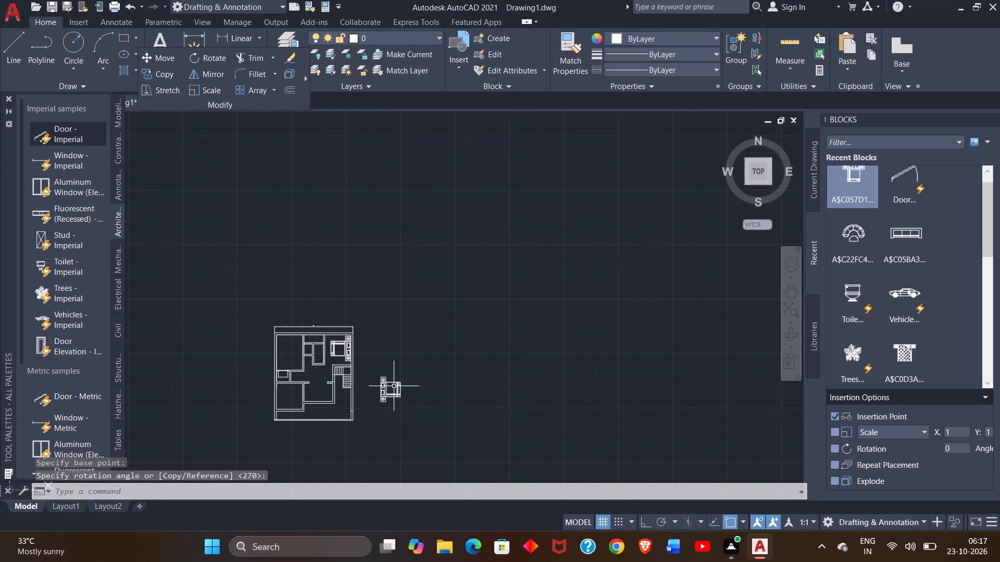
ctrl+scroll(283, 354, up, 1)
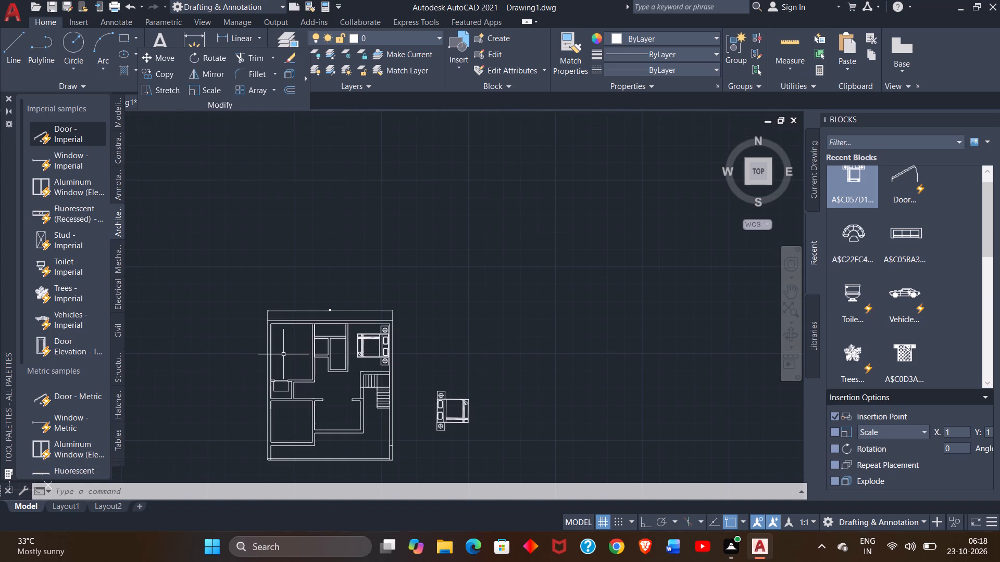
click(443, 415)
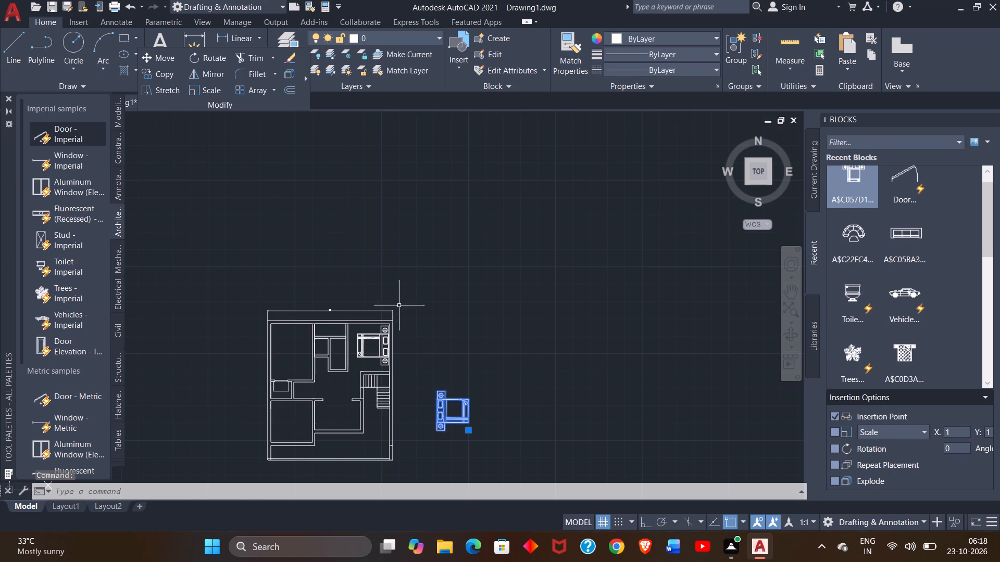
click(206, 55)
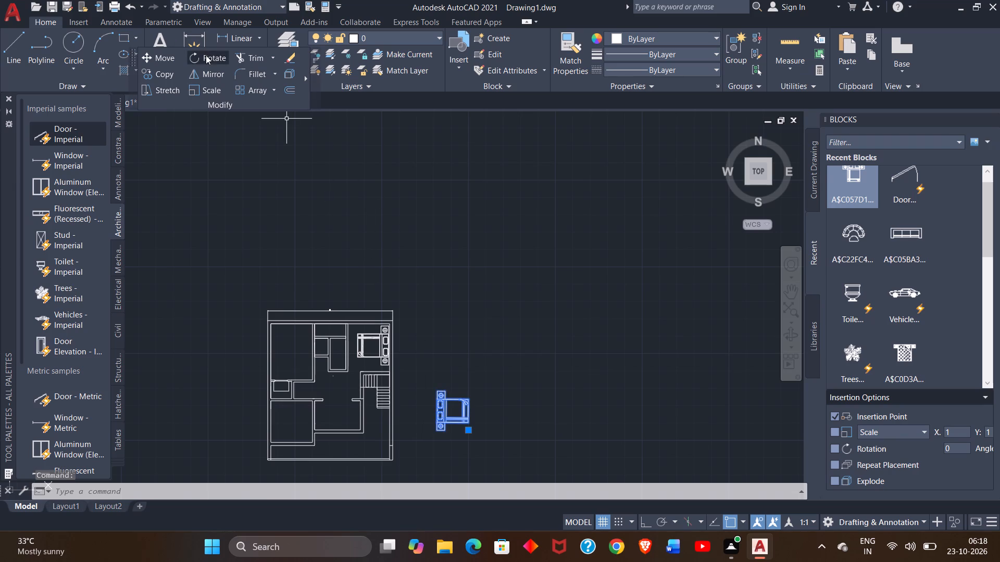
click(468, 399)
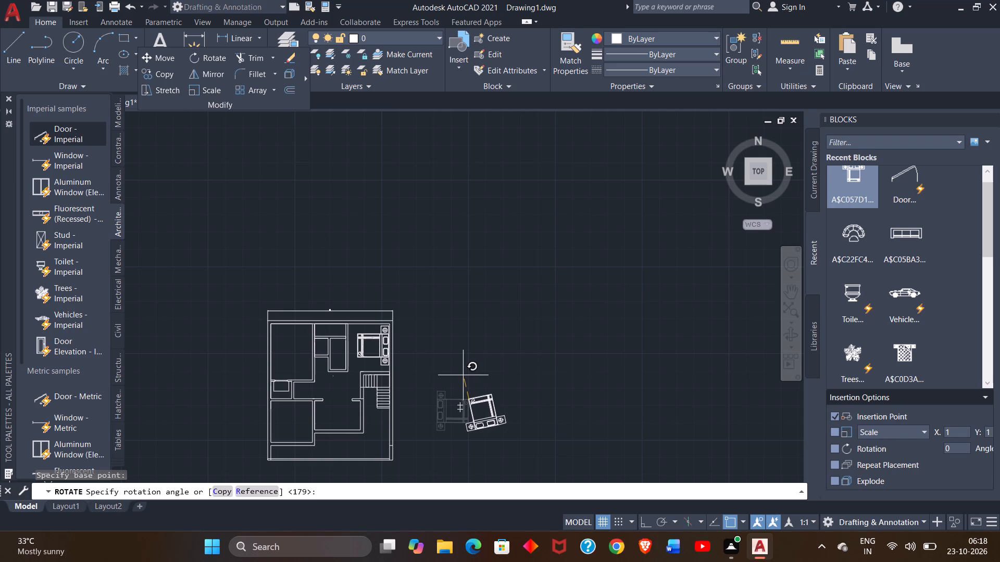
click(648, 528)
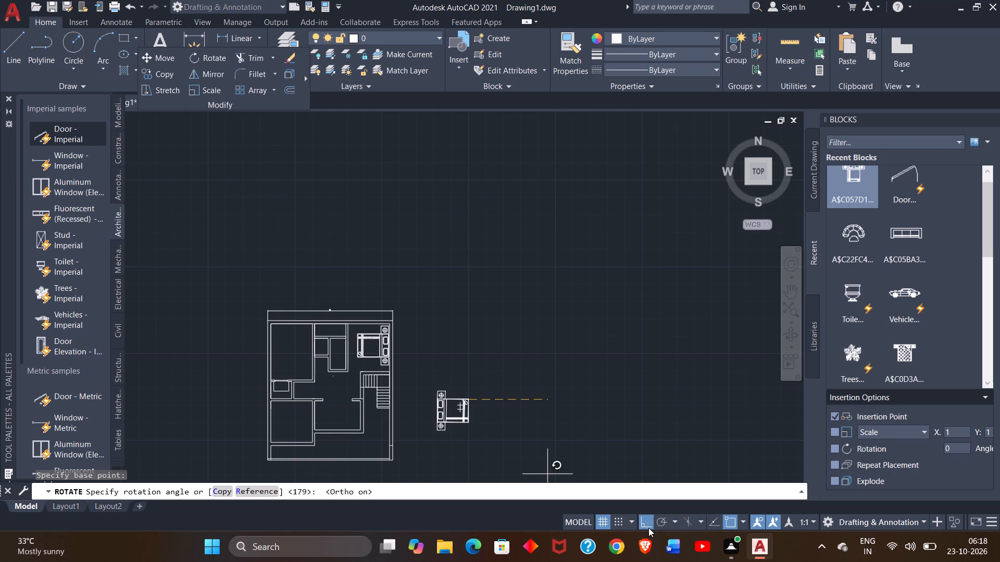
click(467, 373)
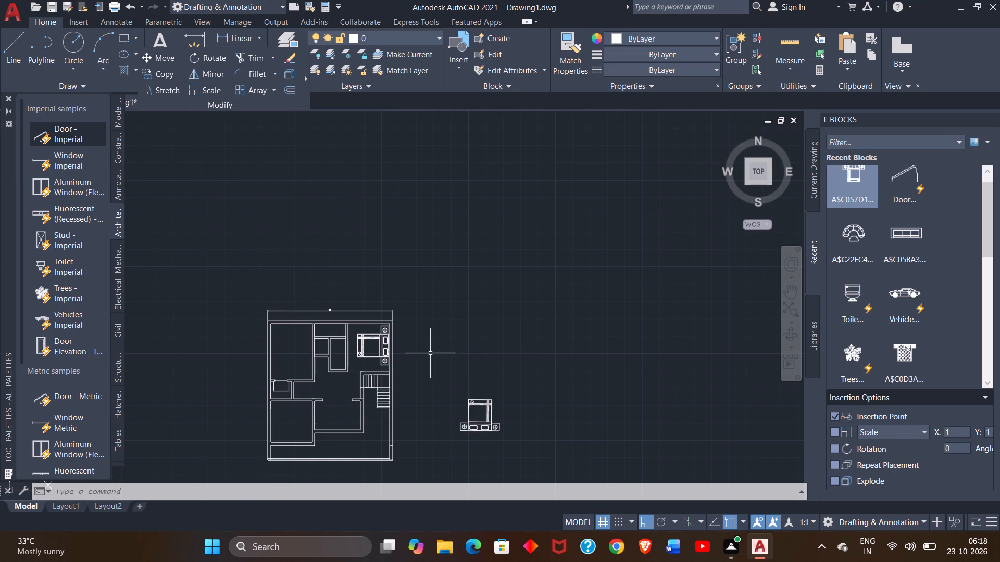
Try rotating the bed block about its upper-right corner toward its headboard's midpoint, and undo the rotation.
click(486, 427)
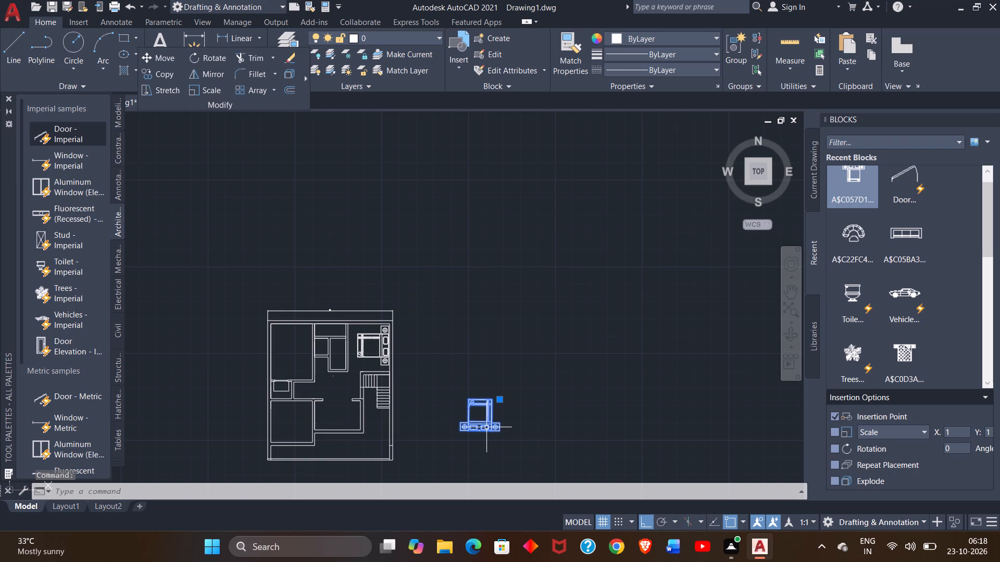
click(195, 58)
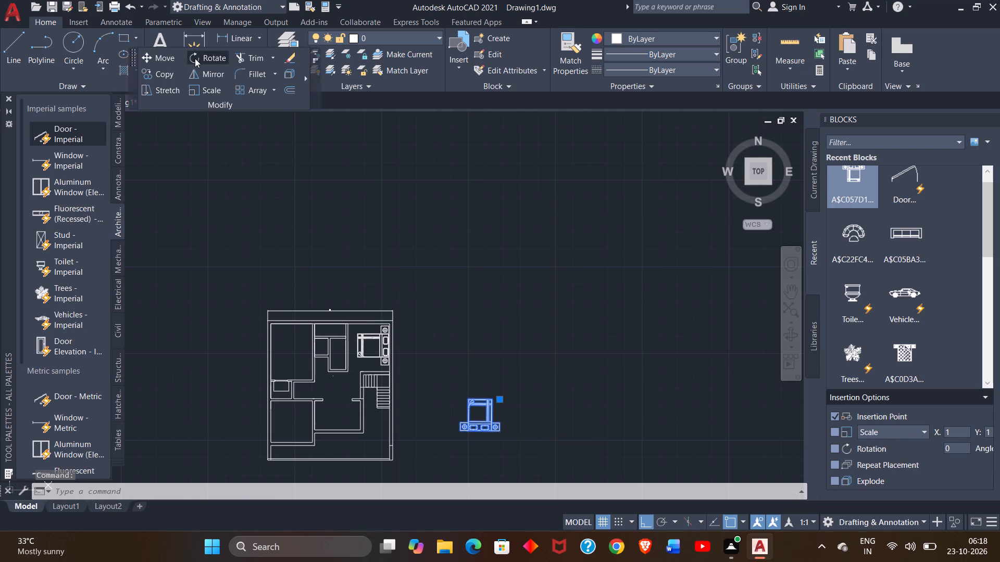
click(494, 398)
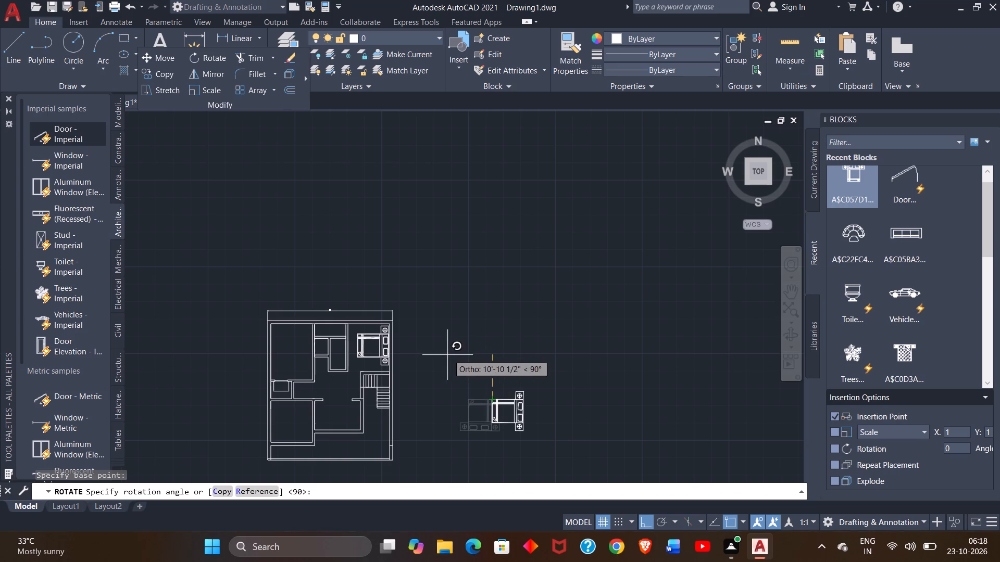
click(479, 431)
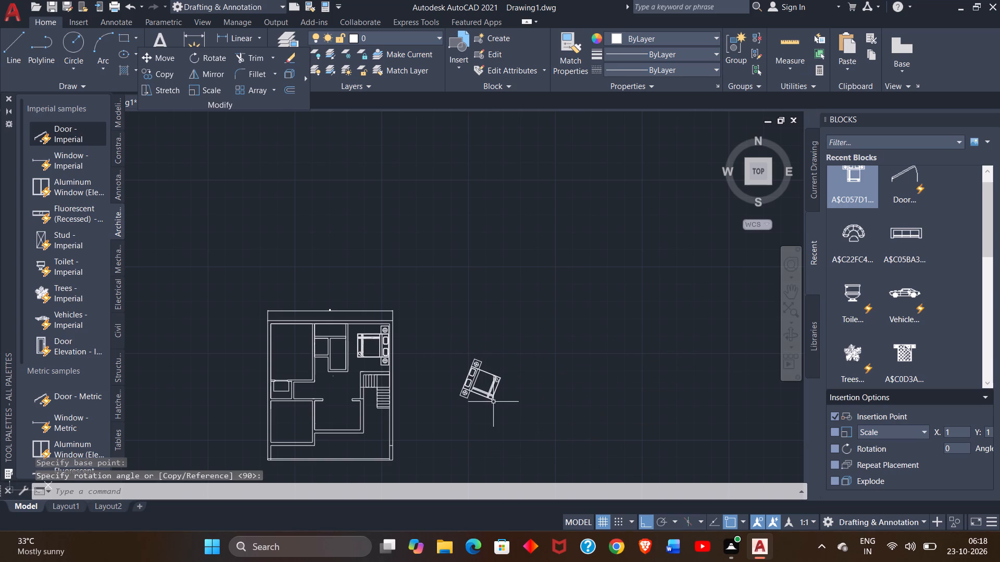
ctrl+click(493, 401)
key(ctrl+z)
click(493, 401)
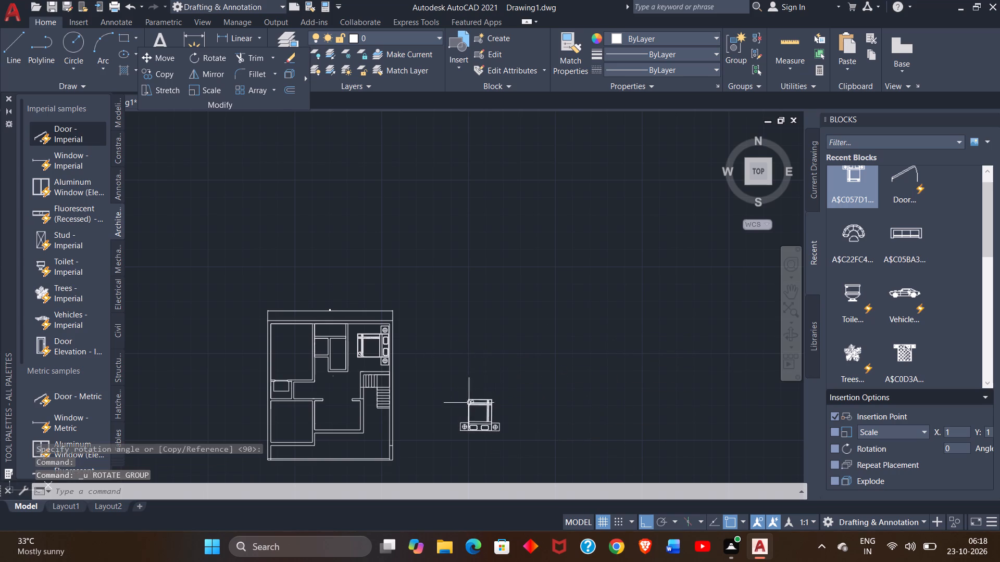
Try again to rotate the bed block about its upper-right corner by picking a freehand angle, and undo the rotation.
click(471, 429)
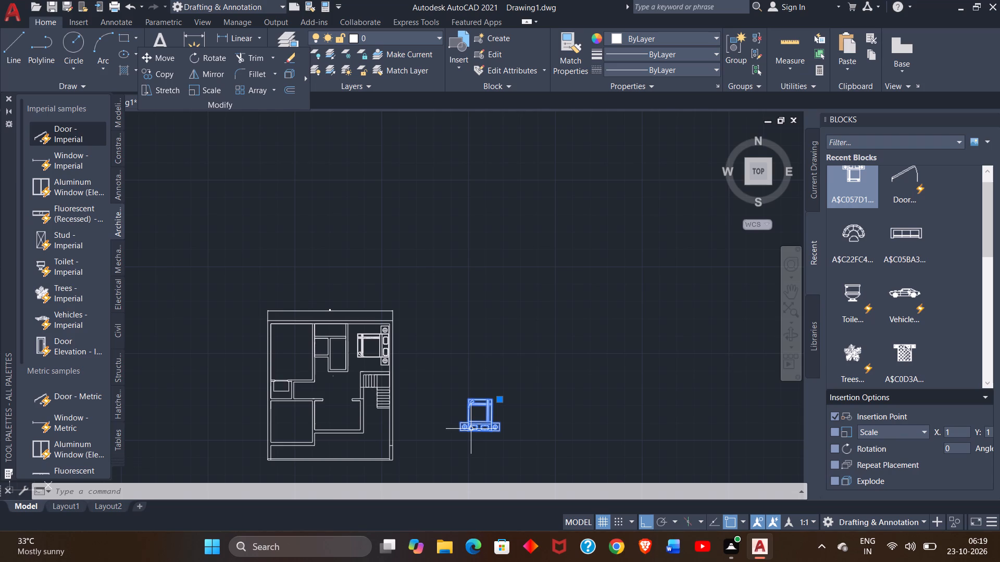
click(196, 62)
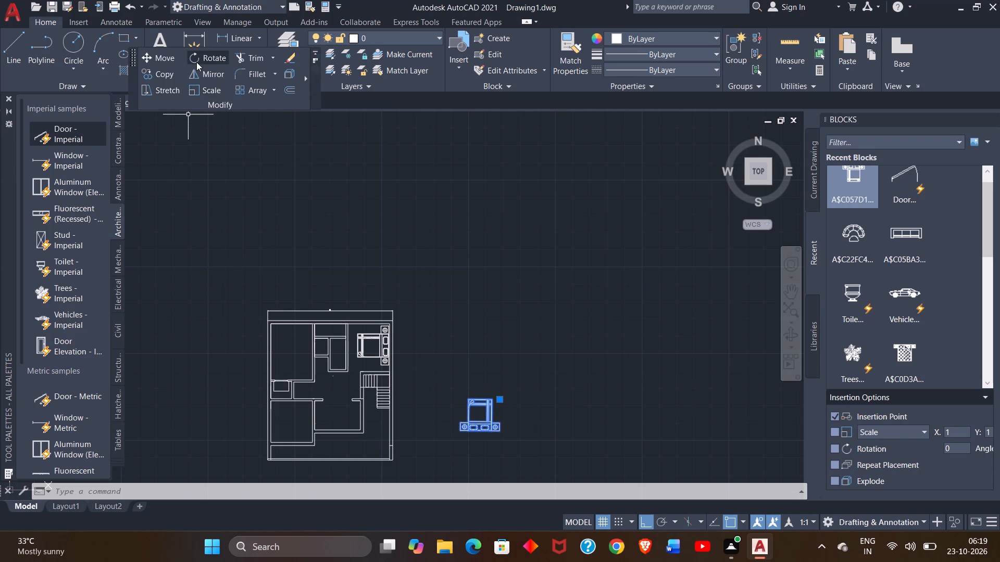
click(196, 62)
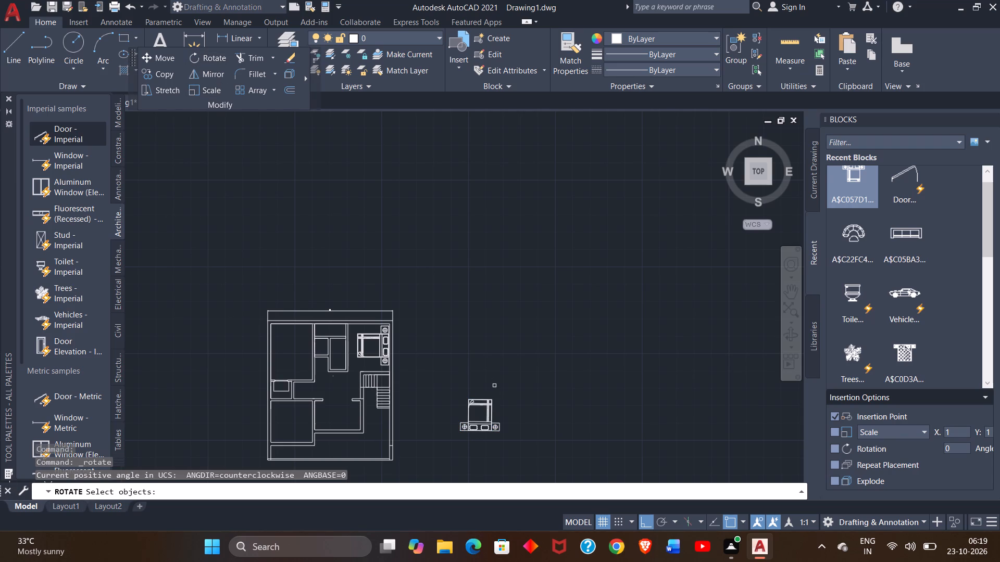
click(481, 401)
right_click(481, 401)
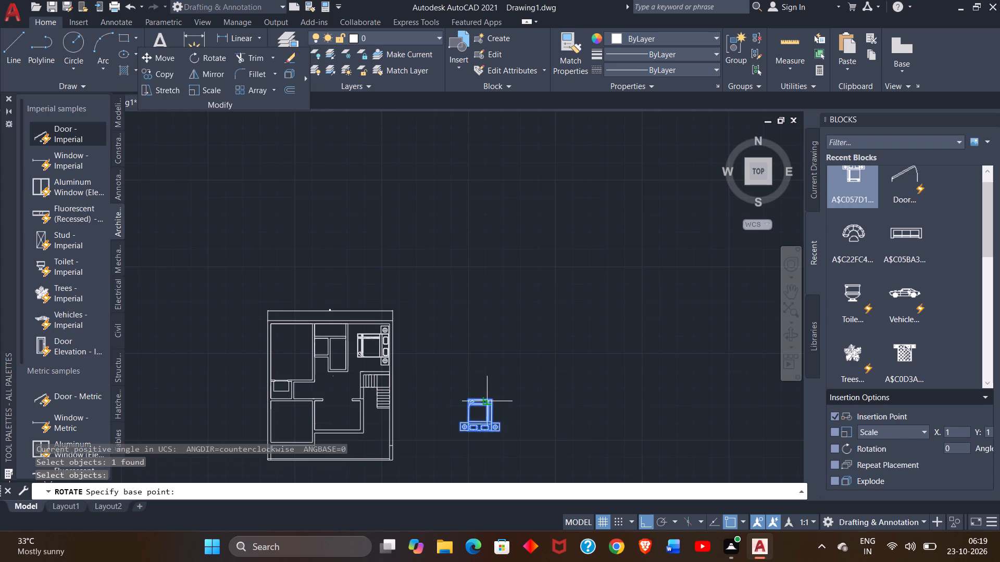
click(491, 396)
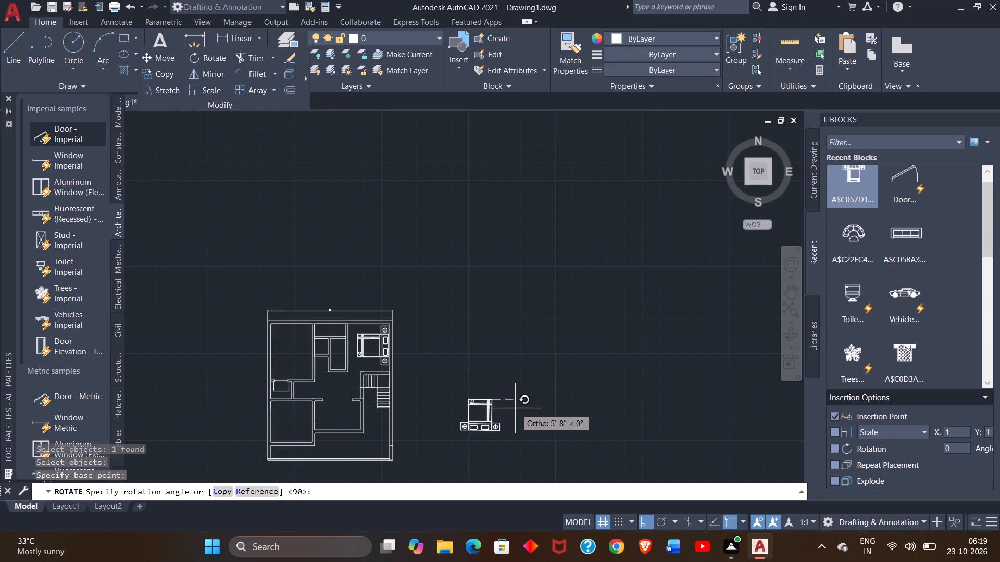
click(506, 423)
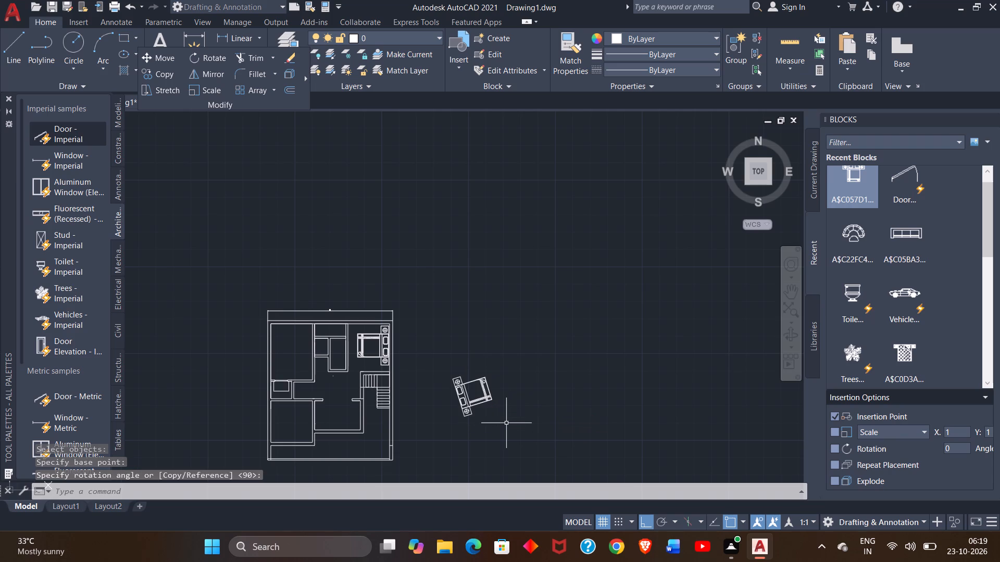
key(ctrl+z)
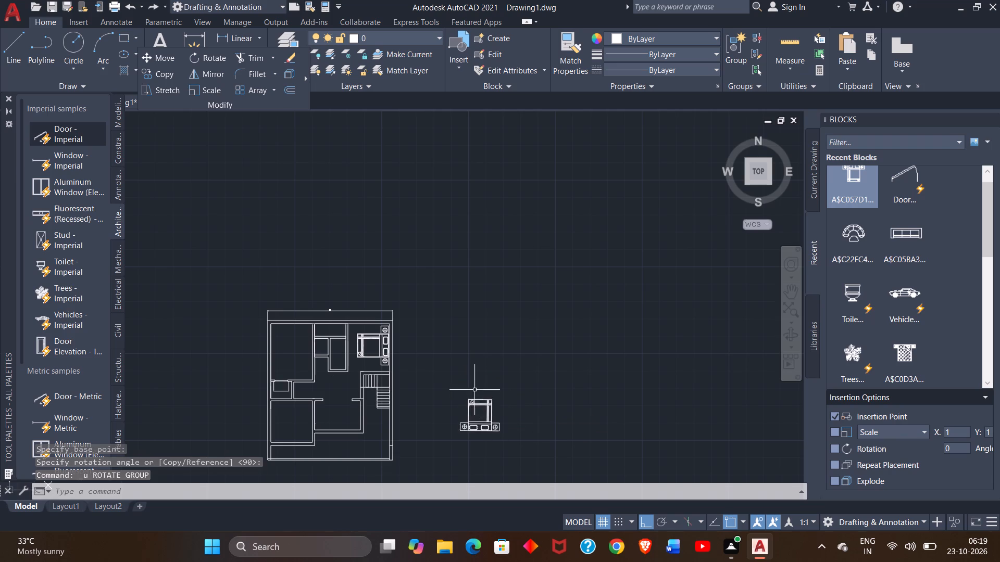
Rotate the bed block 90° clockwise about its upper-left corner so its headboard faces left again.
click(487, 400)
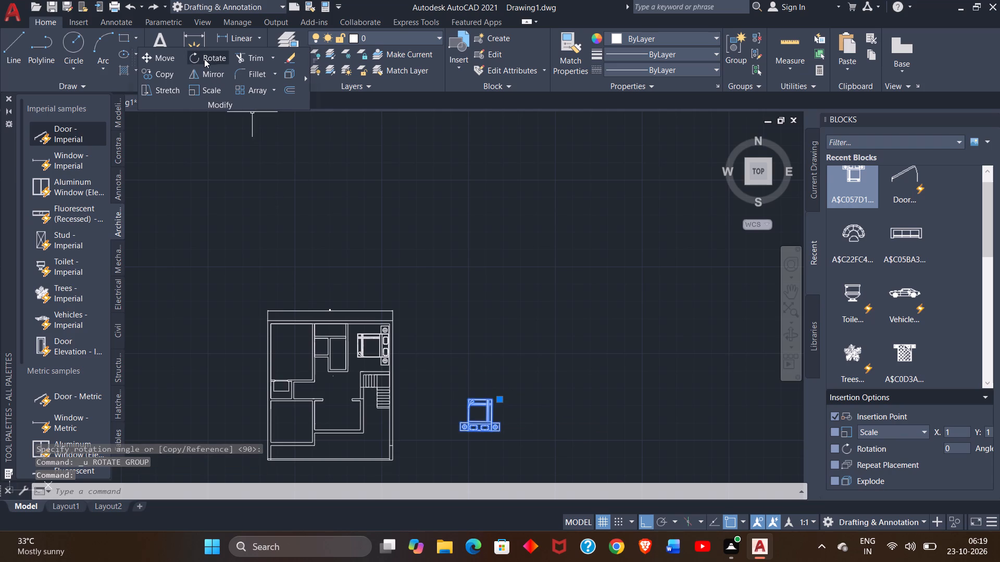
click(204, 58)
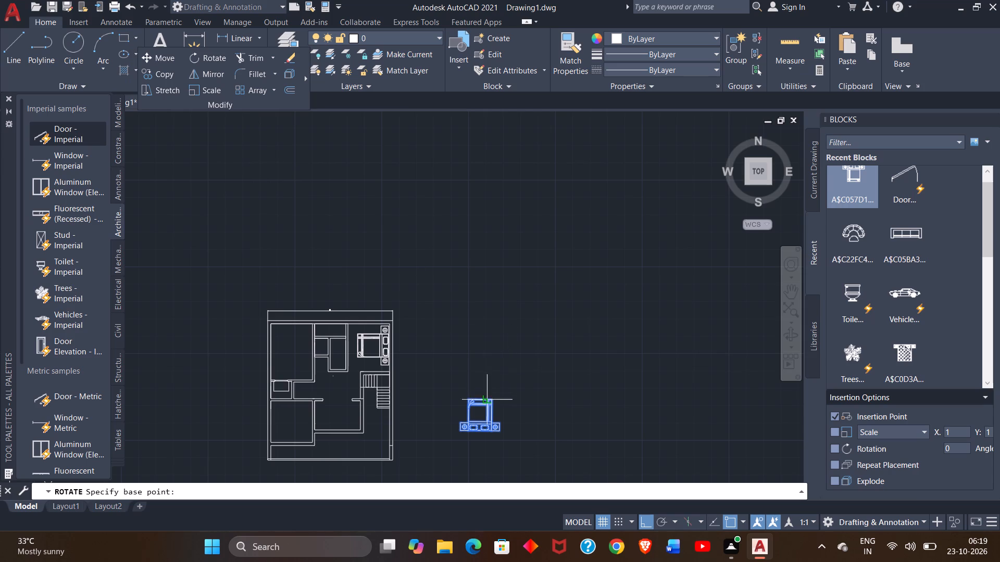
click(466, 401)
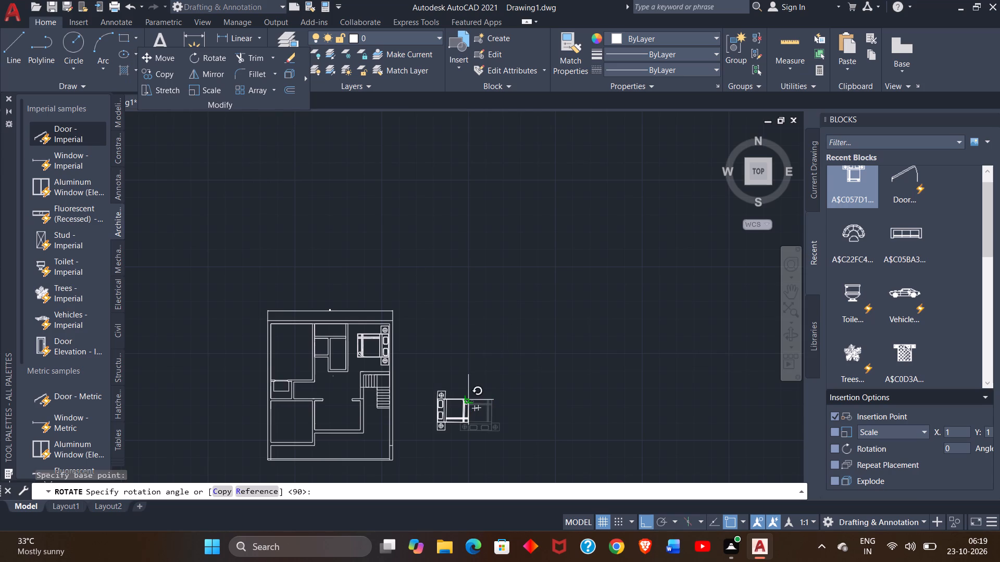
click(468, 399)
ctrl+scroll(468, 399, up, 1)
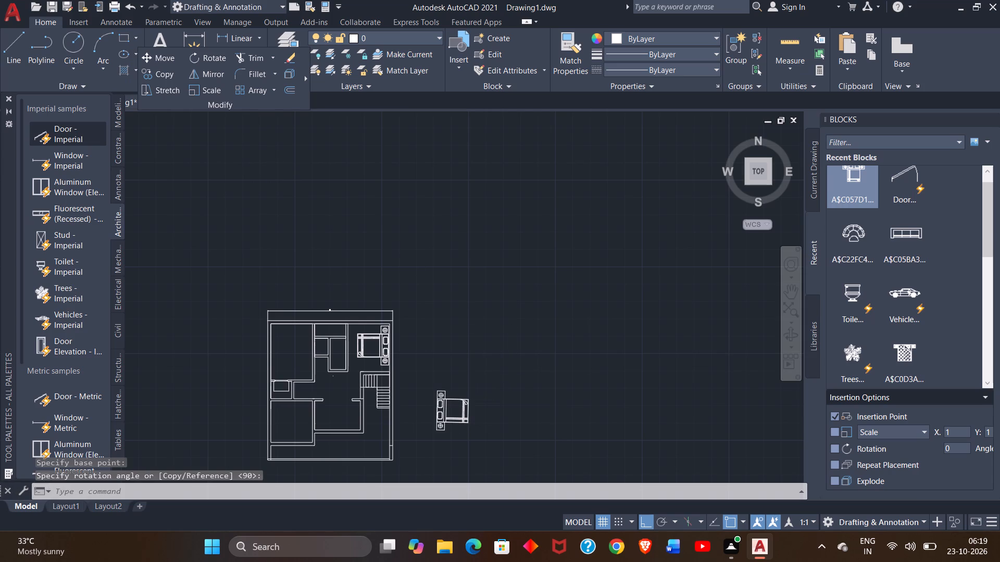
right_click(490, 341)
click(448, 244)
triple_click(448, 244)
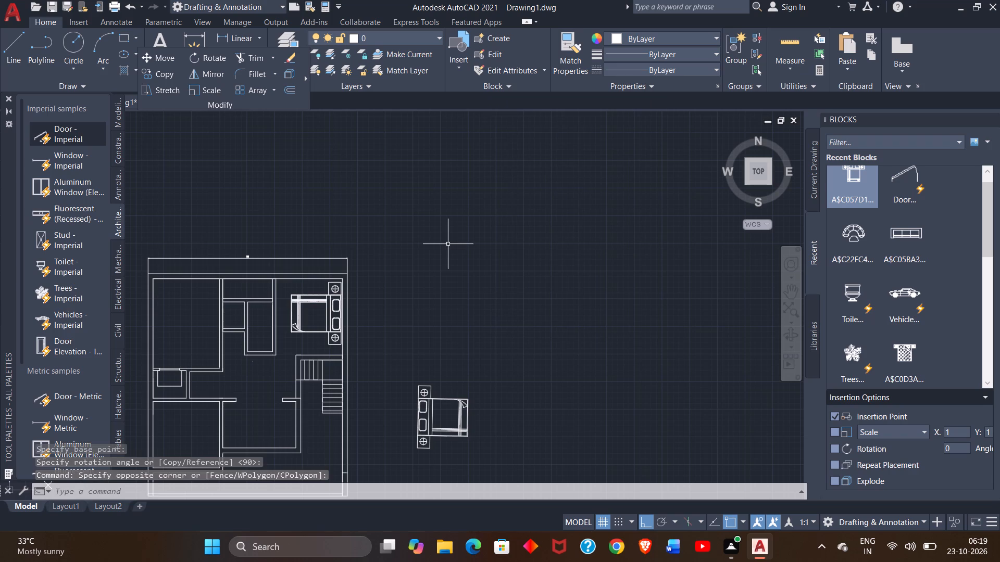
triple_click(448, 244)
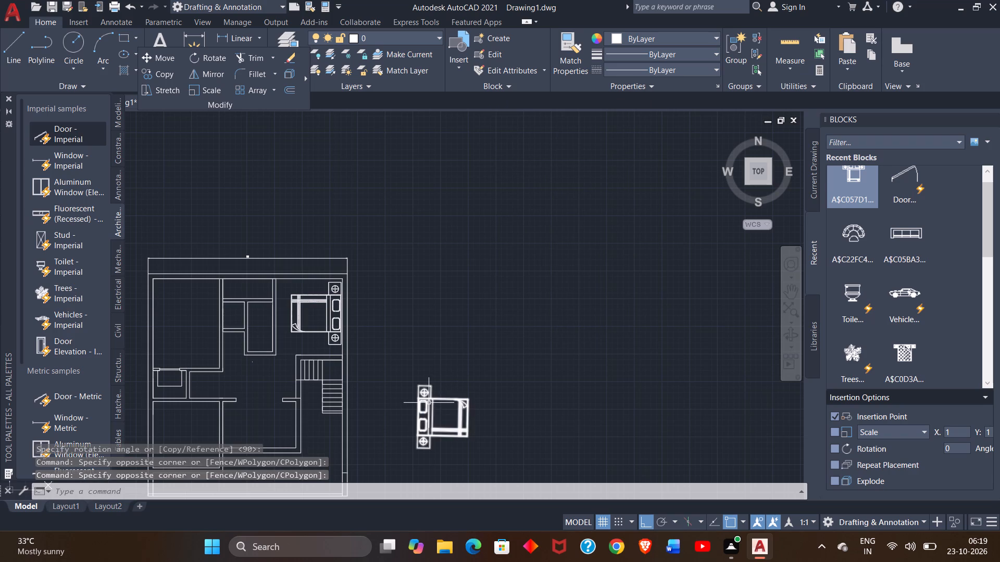
Copy the bed block outside the plan into the upper-left room with Ortho off, placing its headboard at the left wall.
click(429, 403)
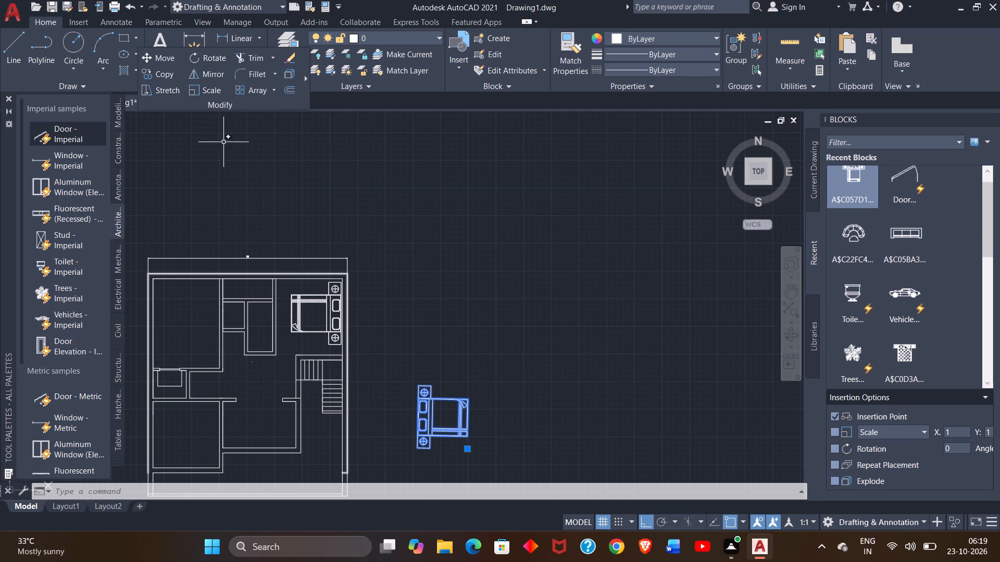
click(165, 72)
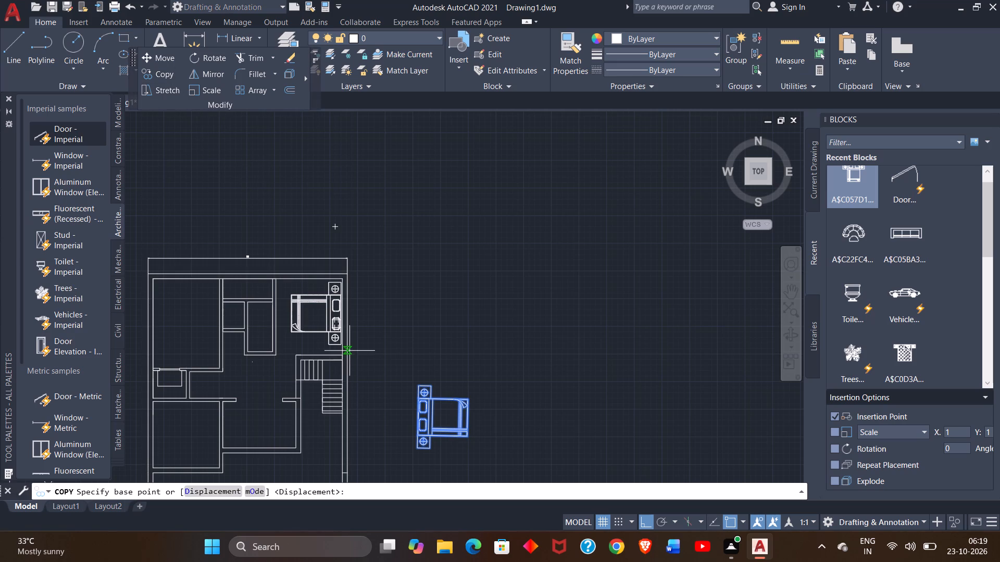
click(424, 416)
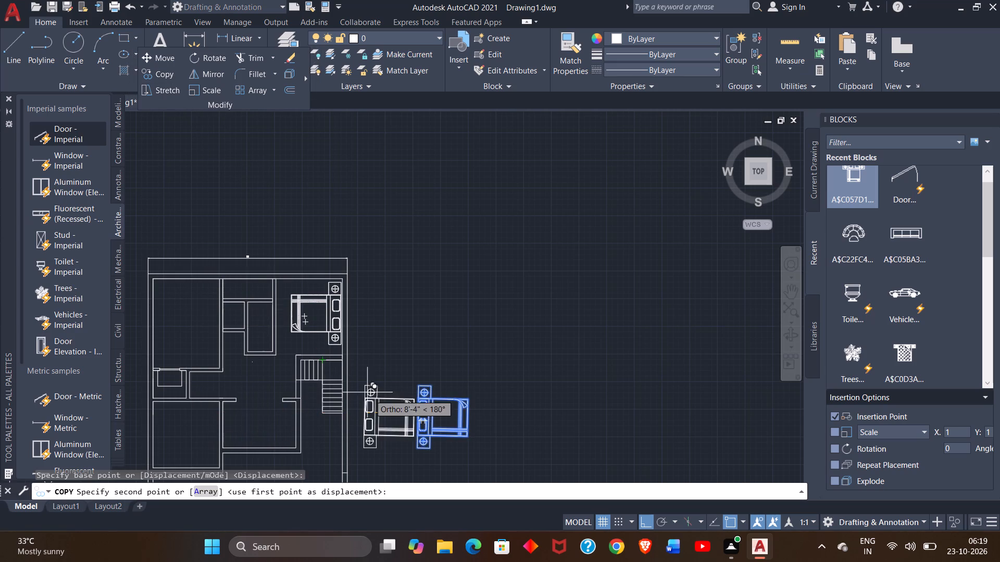
click(645, 529)
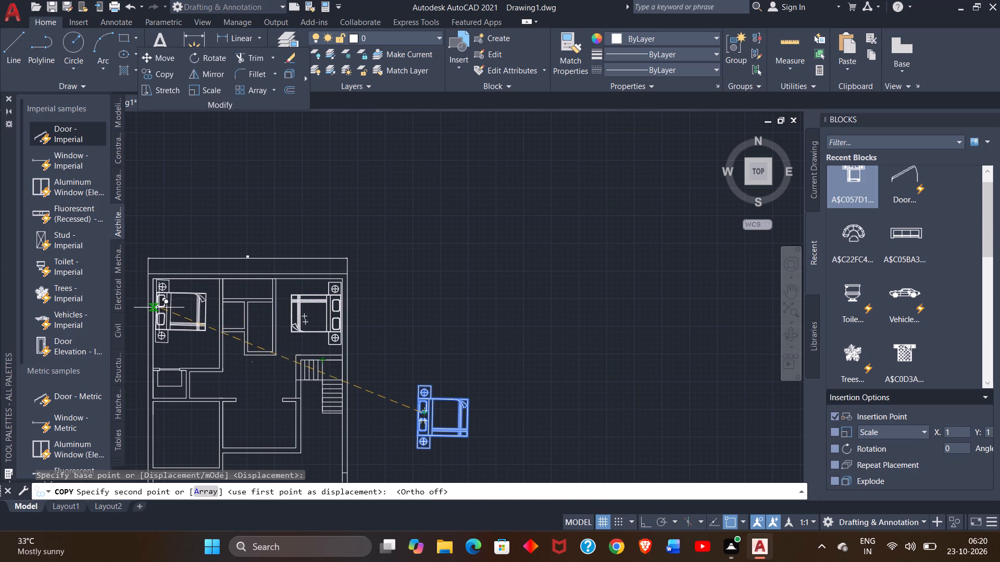
click(158, 311)
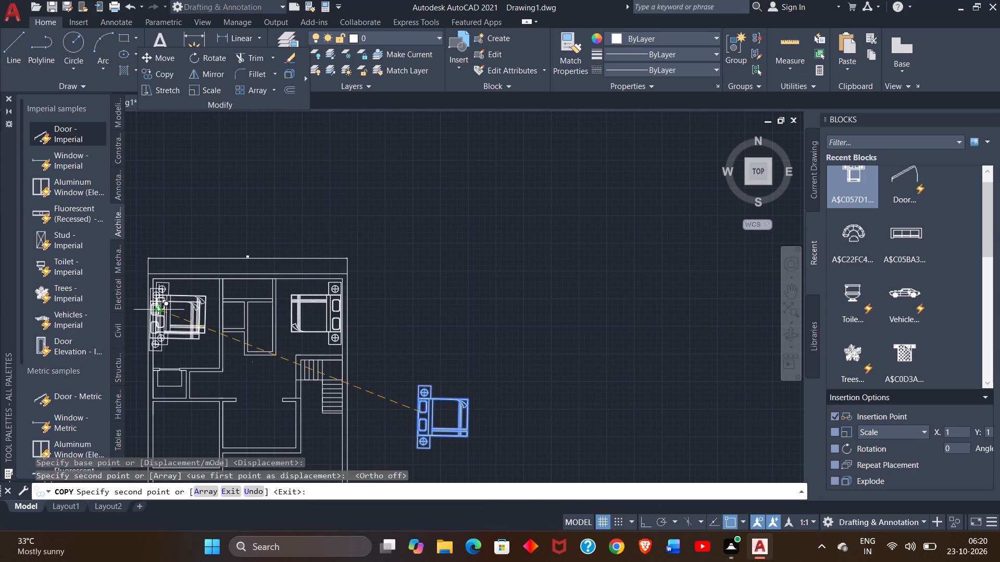
right_click(382, 195)
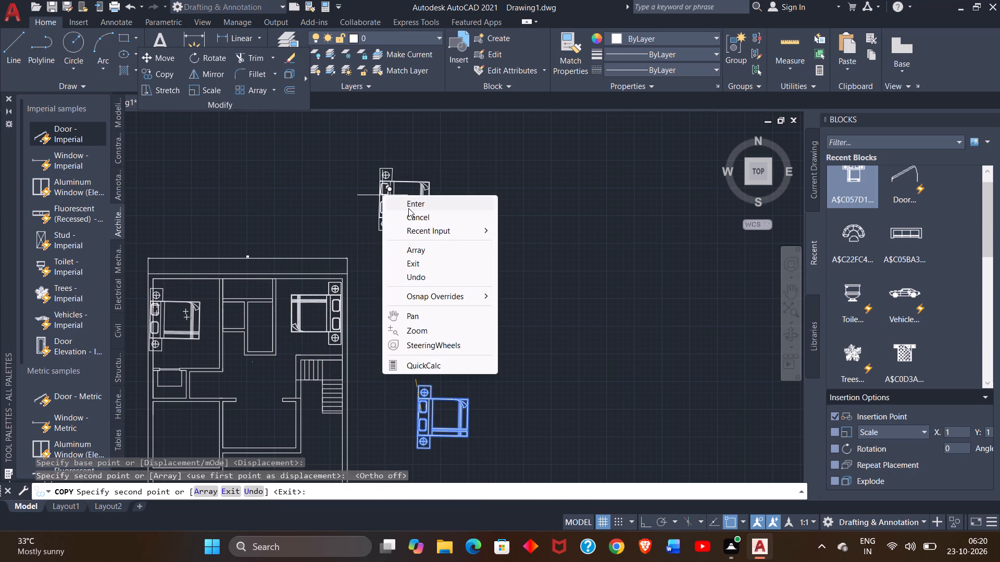
click(408, 208)
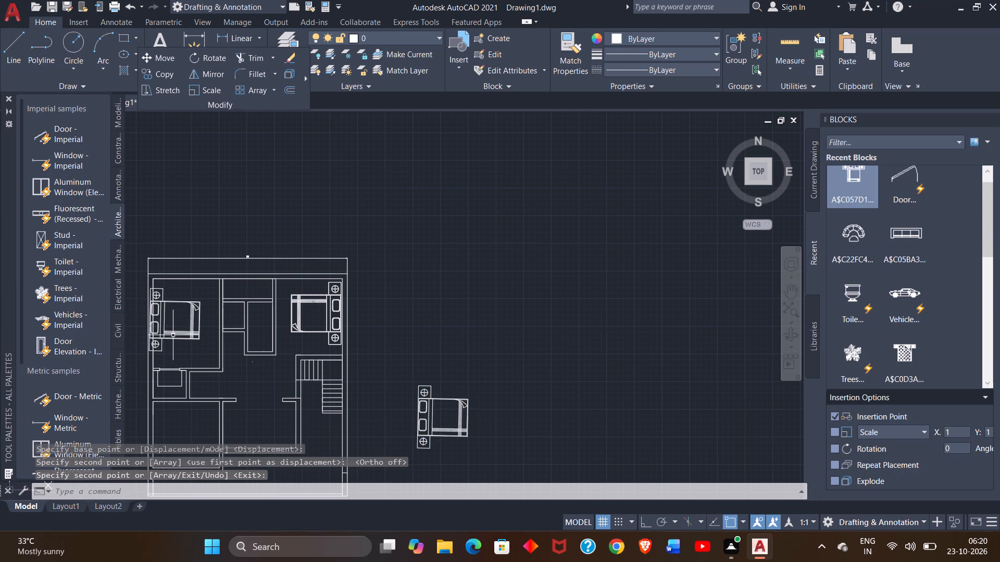
Move the copied bed slightly upward in the upper-left room, bringing its upper nightstand near the room's top wall.
click(182, 333)
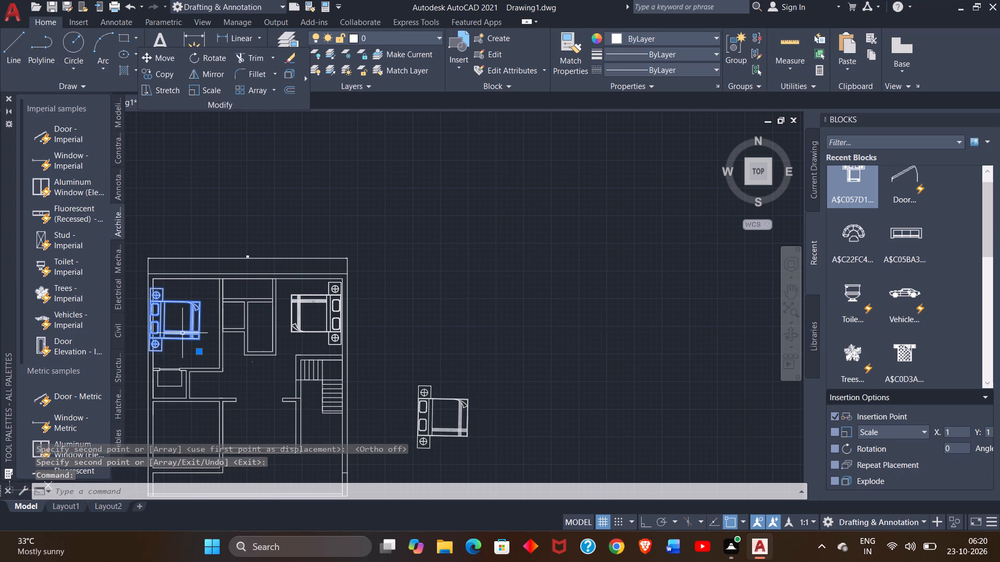
click(167, 62)
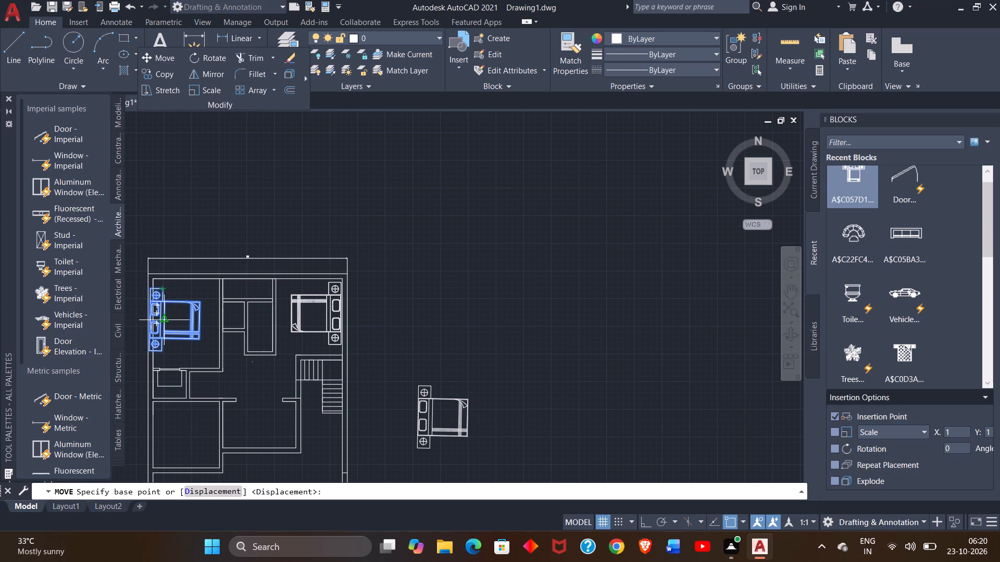
drag(164, 319, 173, 312)
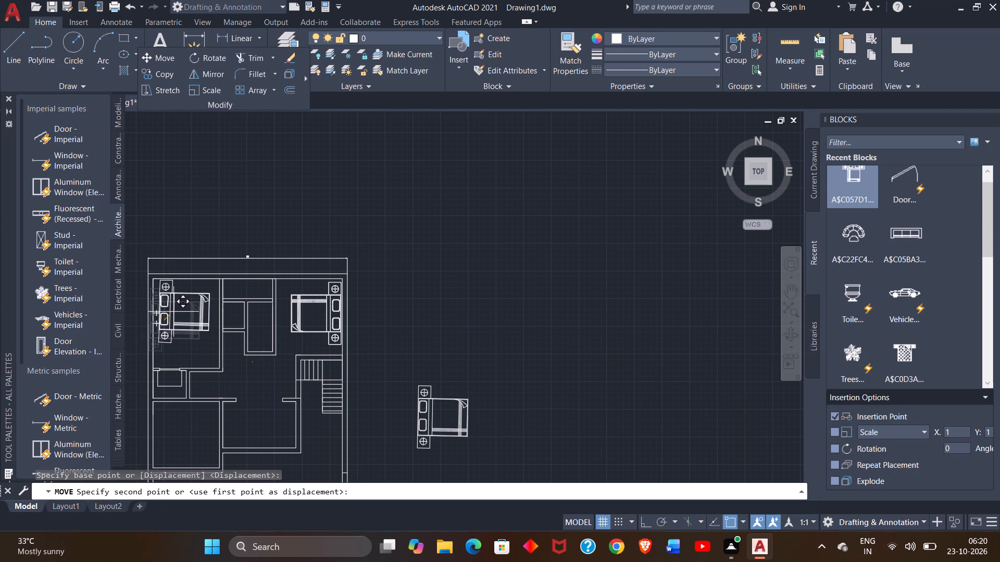
drag(173, 312, 170, 312)
click(170, 312)
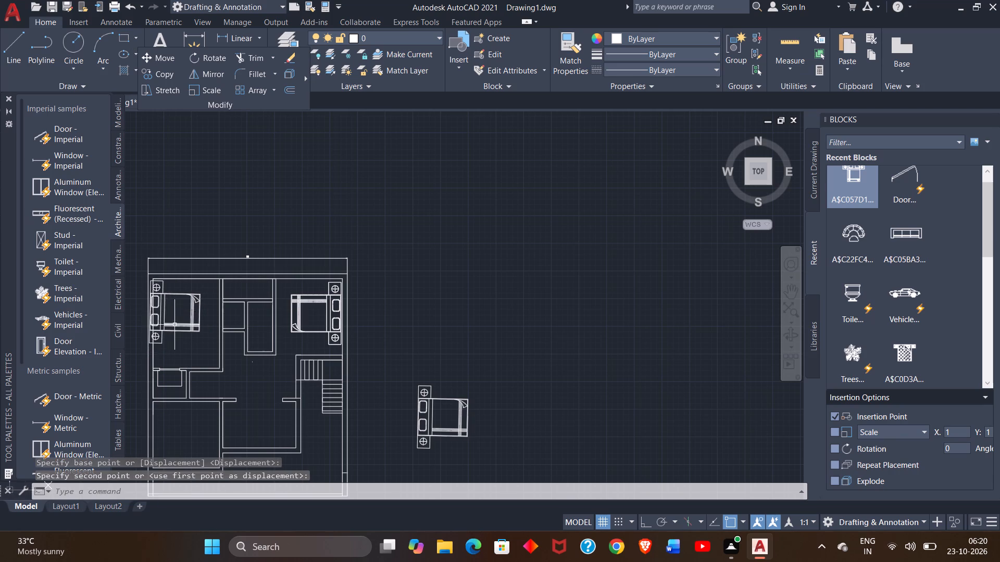
Move the upper-left room's bed slightly right so its headboard sits against the inner face of the left wall.
click(174, 327)
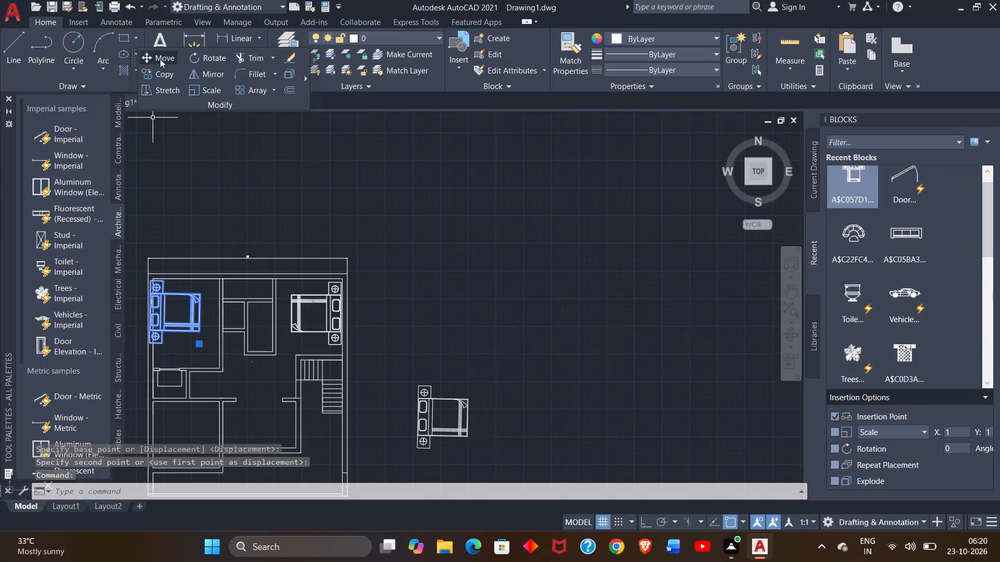
click(160, 59)
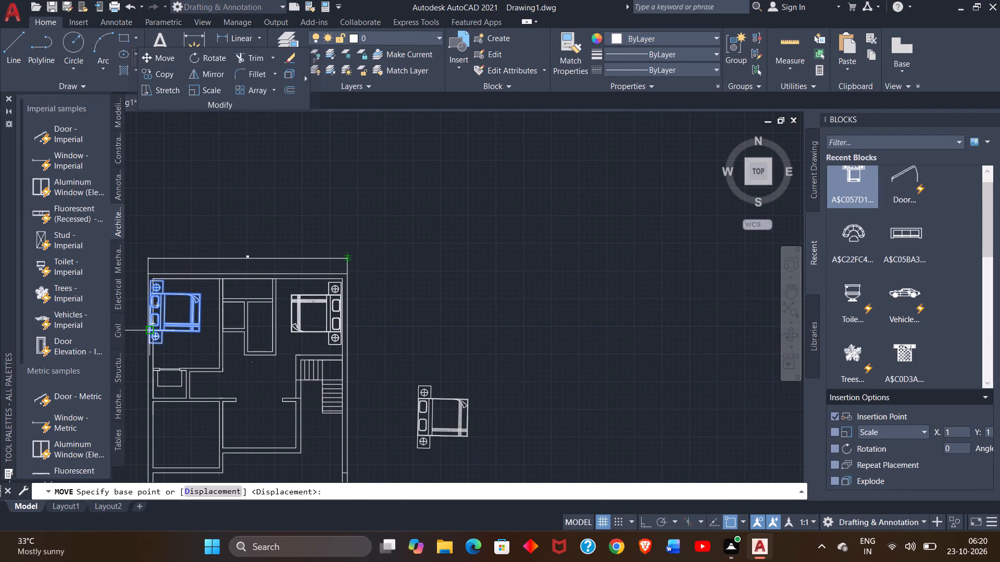
drag(163, 312, 168, 313)
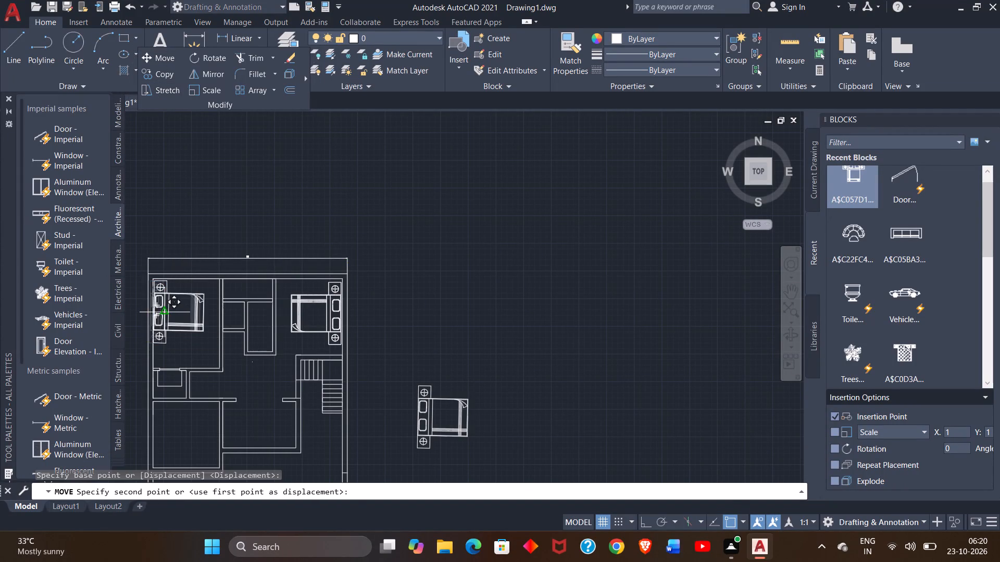
drag(168, 313, 169, 314)
click(169, 314)
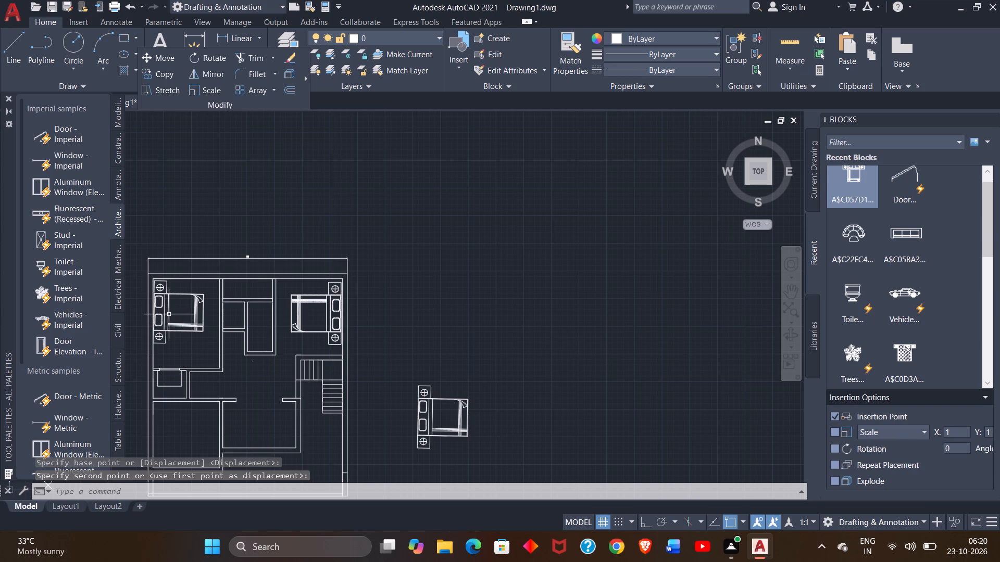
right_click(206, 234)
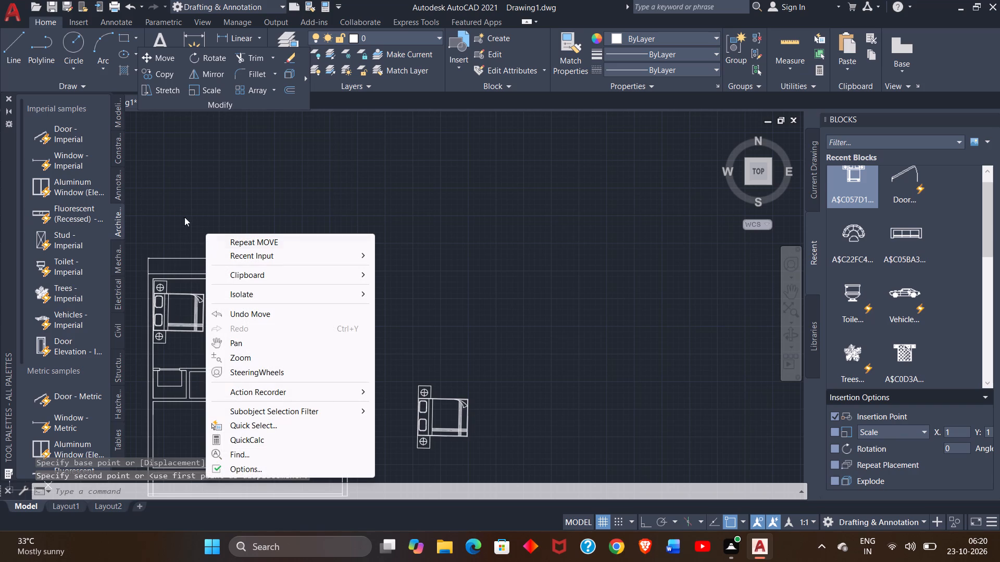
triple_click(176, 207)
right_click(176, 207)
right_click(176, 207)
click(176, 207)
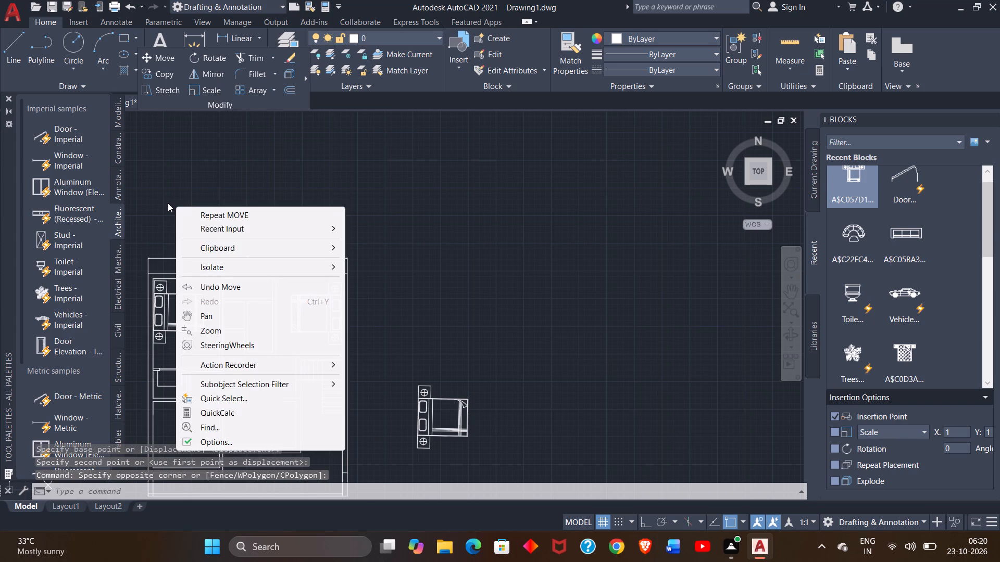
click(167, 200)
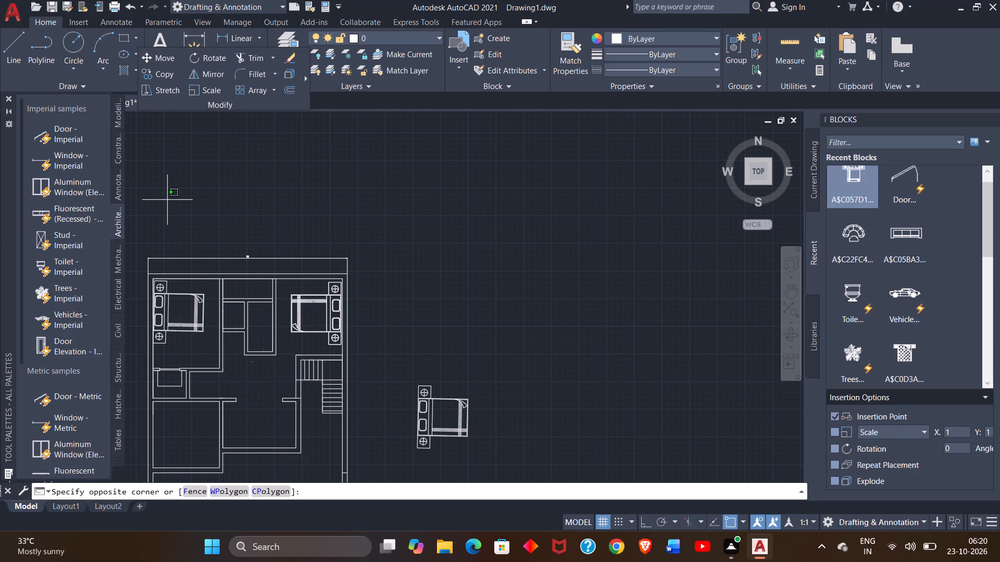
Bring up the on-screen keyboard and clear the pending selection window over the plan.
key(ctrl+super+o)
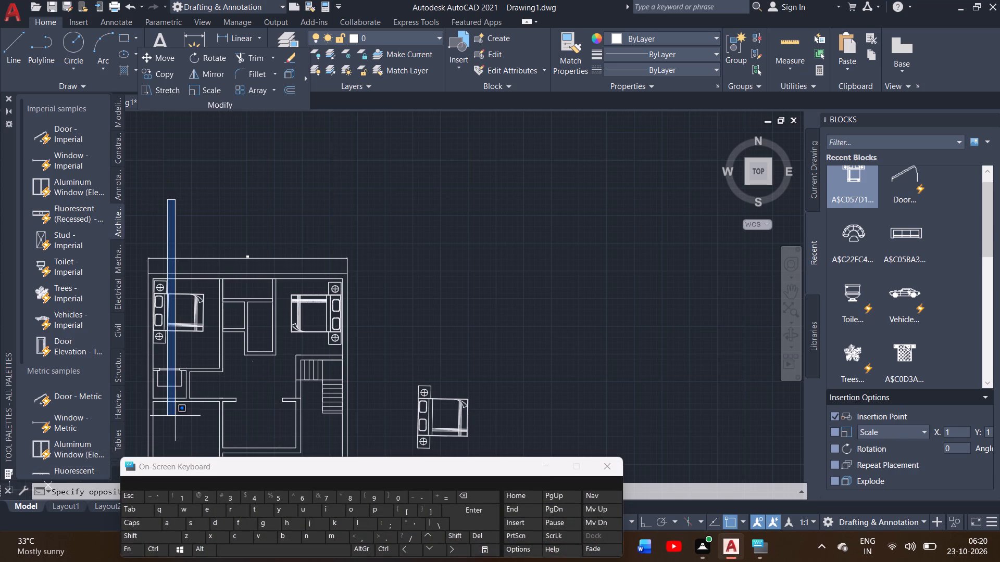
click(194, 245)
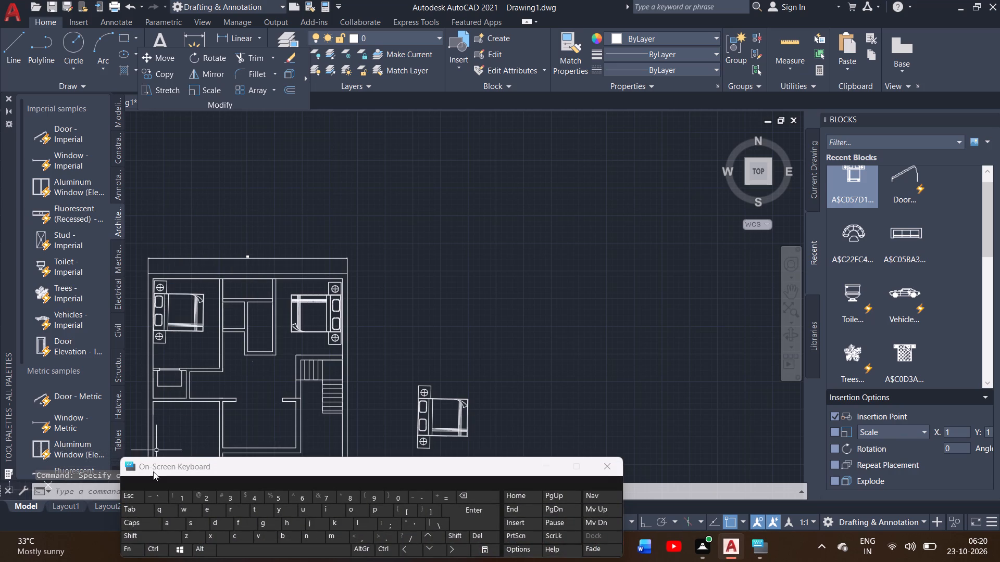
key(Escape)
key(Escape)
key(Escape)
key(Escape)
key(Escape)
key(Escape)
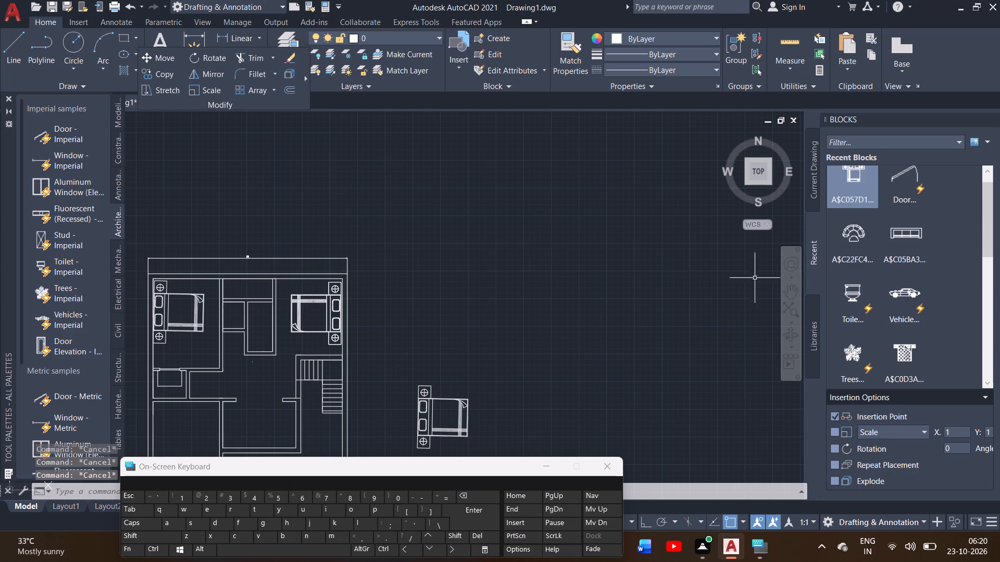
Insert the recent three-seat sofa block at scale 1 in the empty area right of the spare bed outside the plan.
click(793, 290)
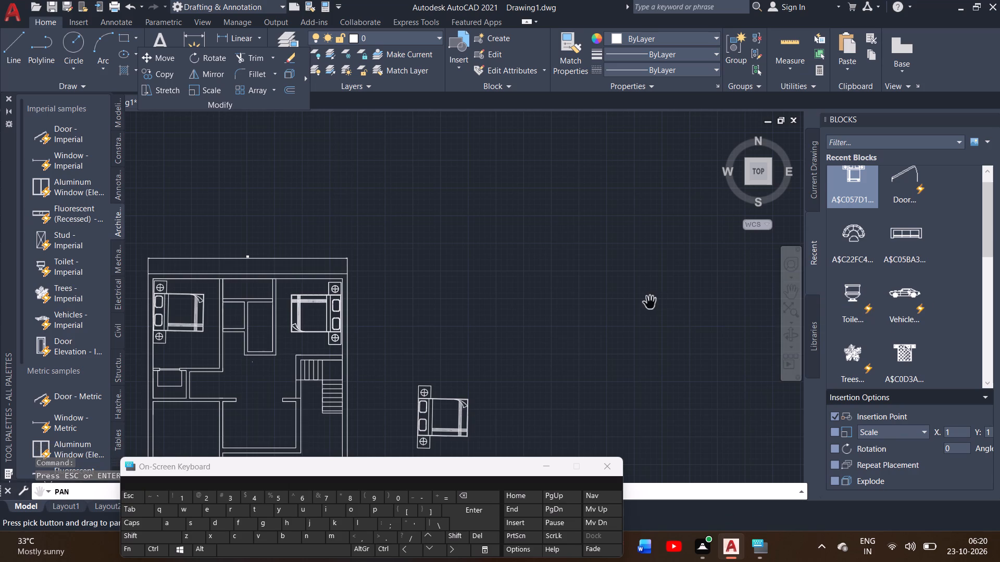
drag(649, 303, 737, 205)
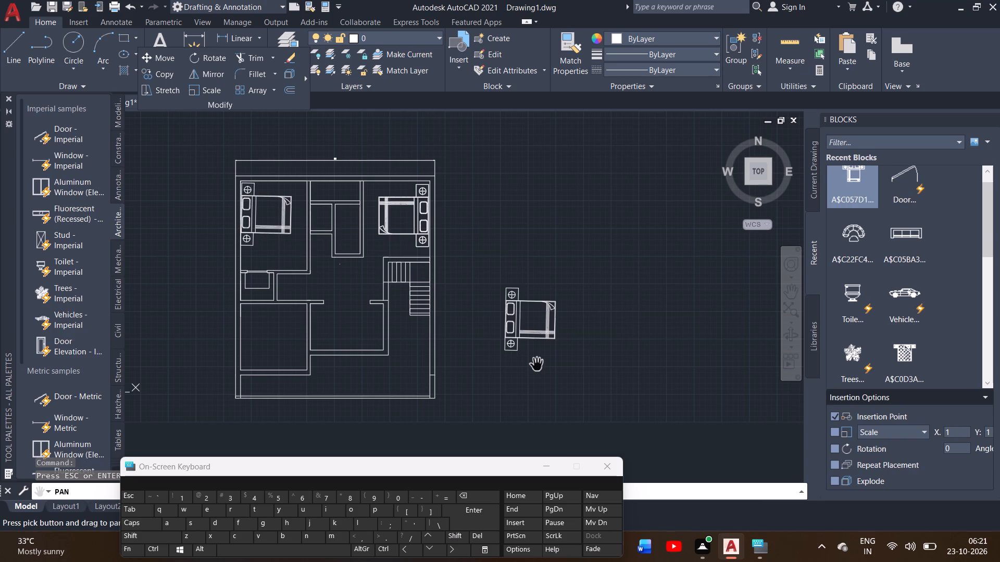
click(488, 264)
right_click(488, 264)
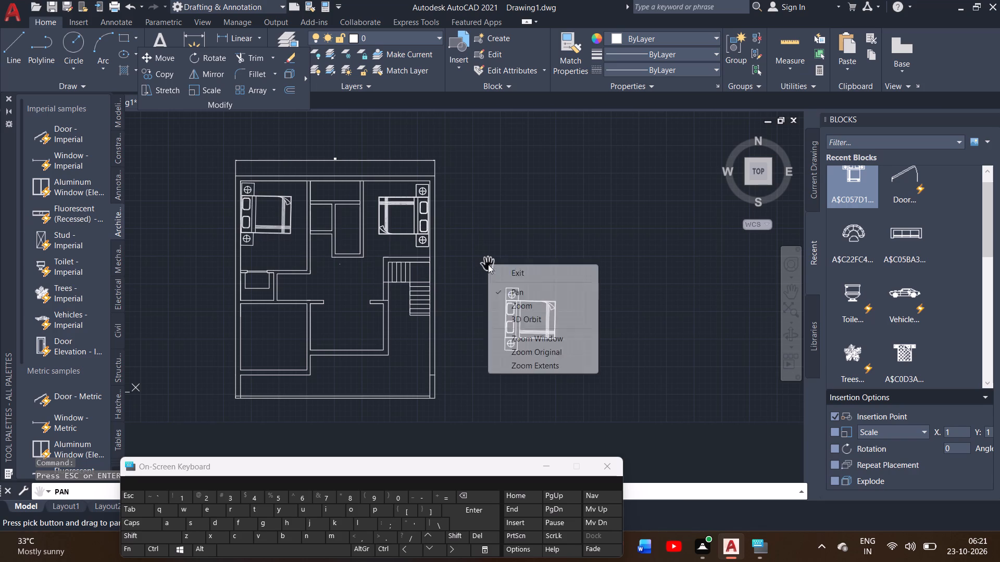
click(503, 269)
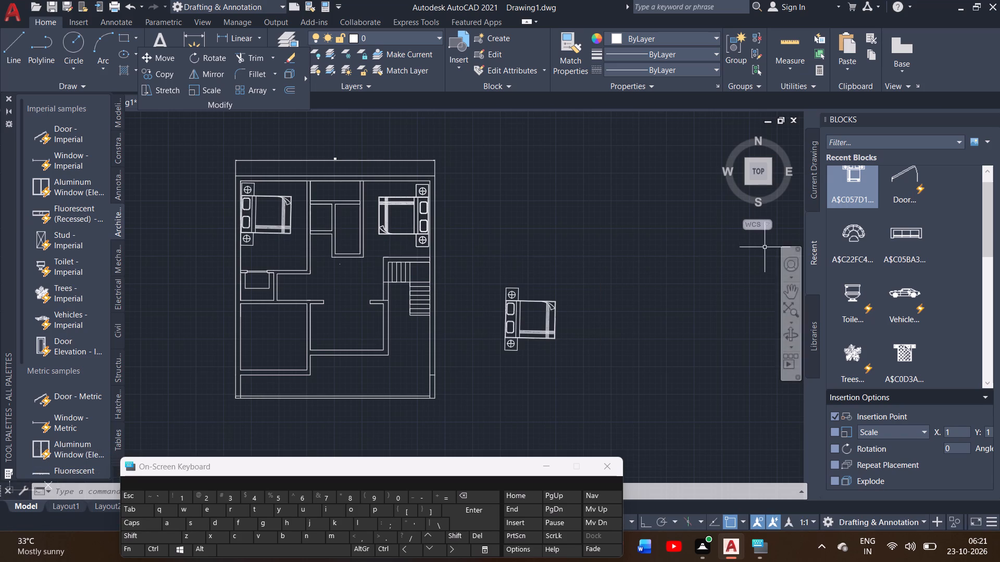
scroll(874, 240, up, 14)
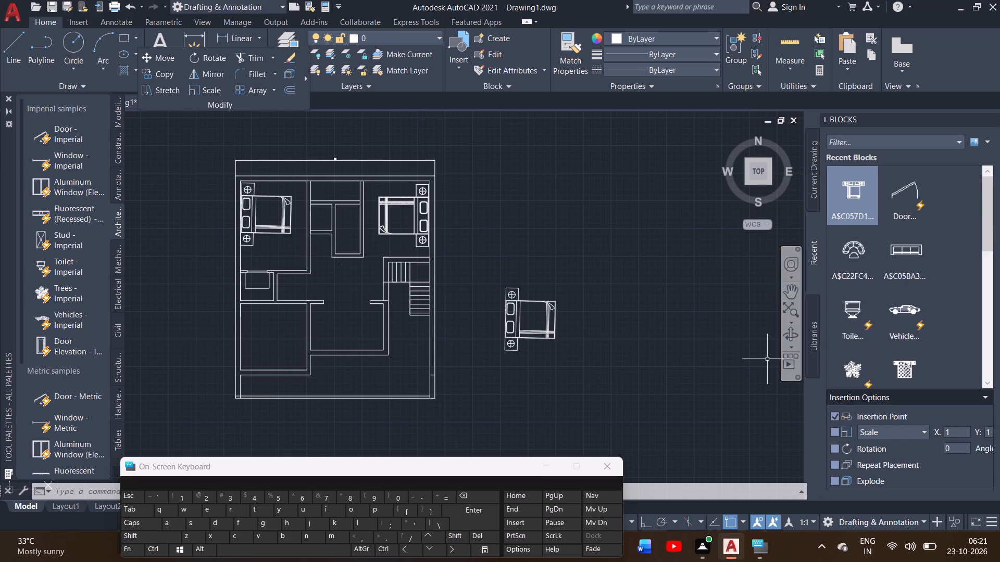
click(899, 261)
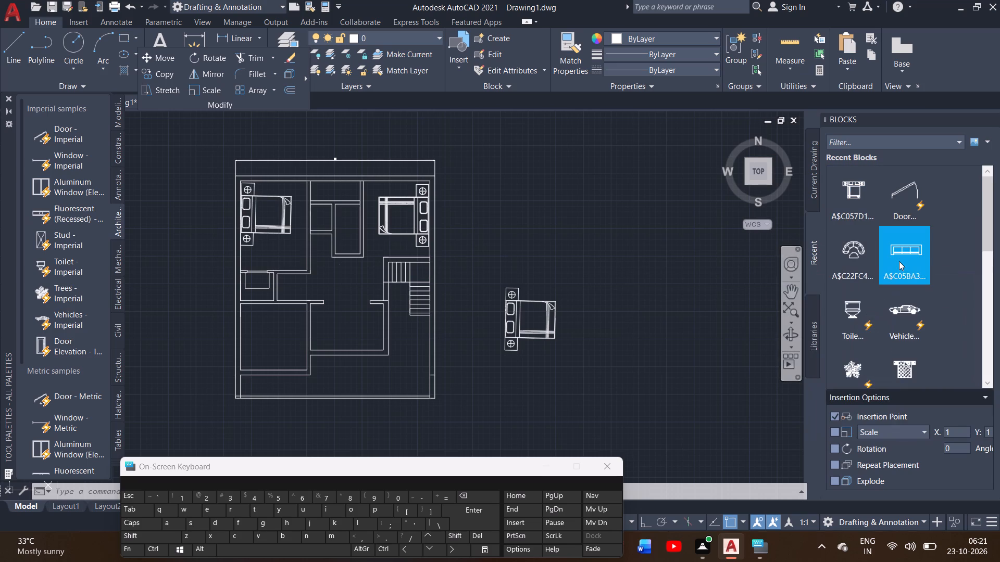
click(731, 316)
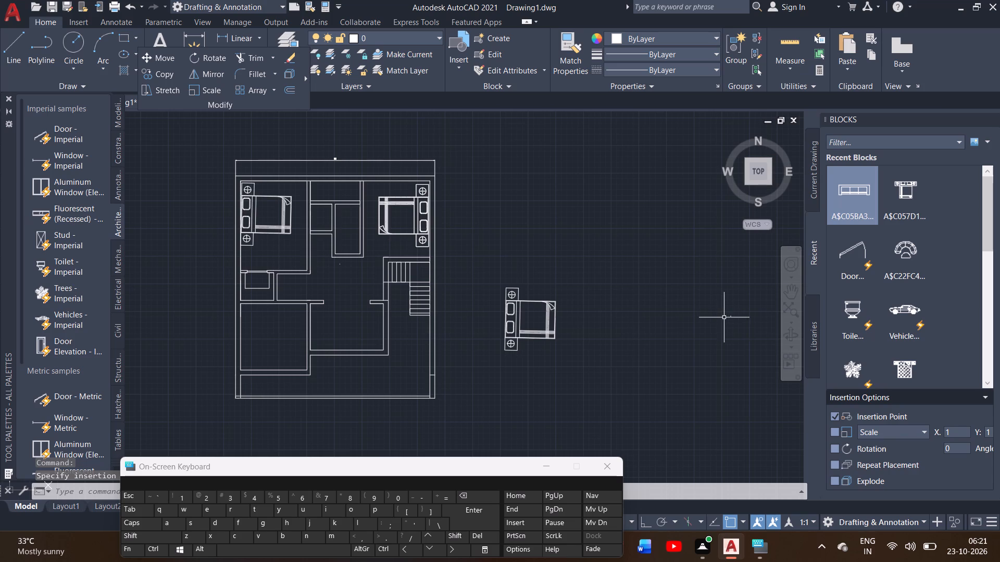
Scale up the inserted three-seat sofa freehand to several times its size, using its lower-left corner as base point.
ctrl+scroll(742, 325, up, 3)
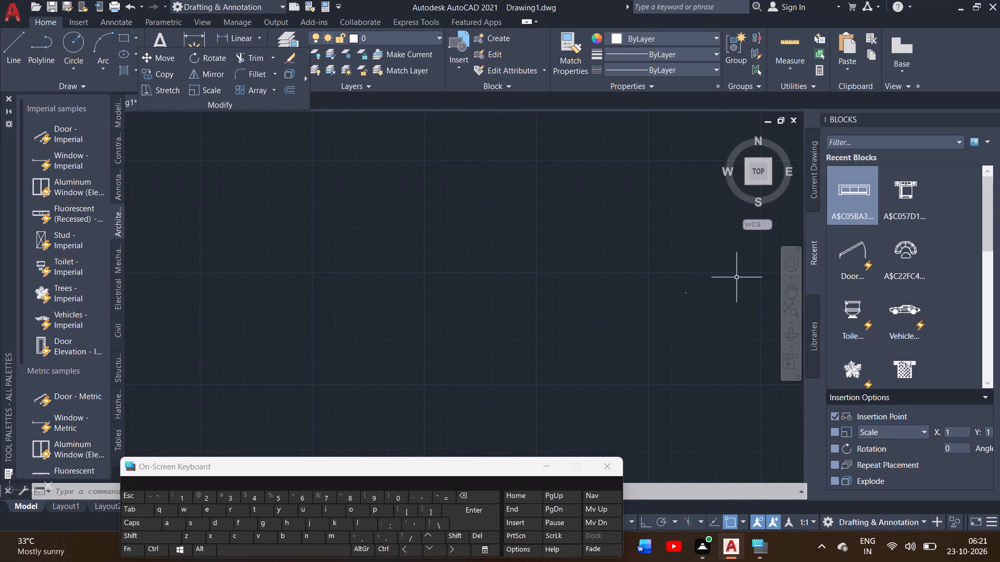
ctrl+scroll(718, 275, up, 3)
ctrl+scroll(584, 344, up, 6)
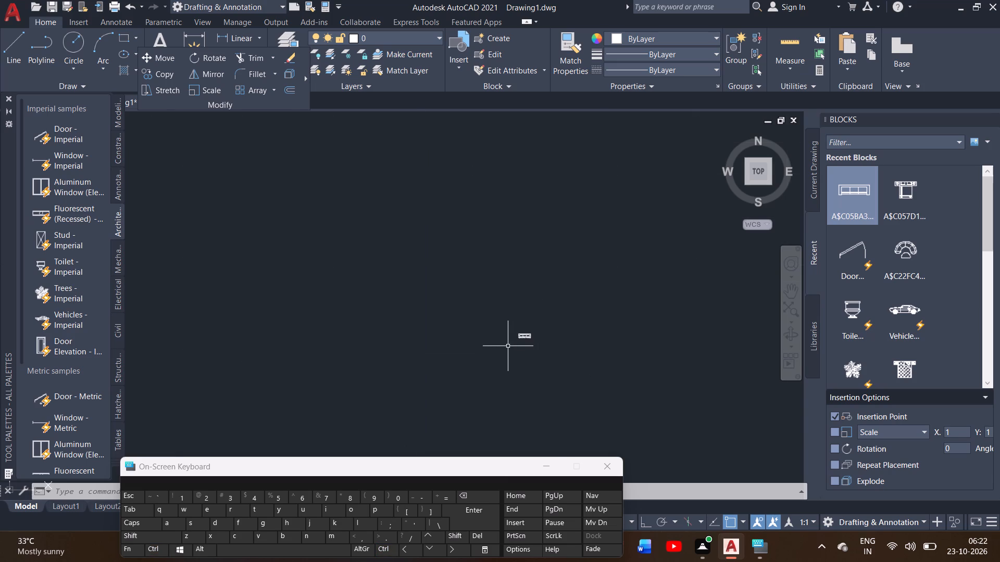
ctrl+scroll(515, 335, up, 6)
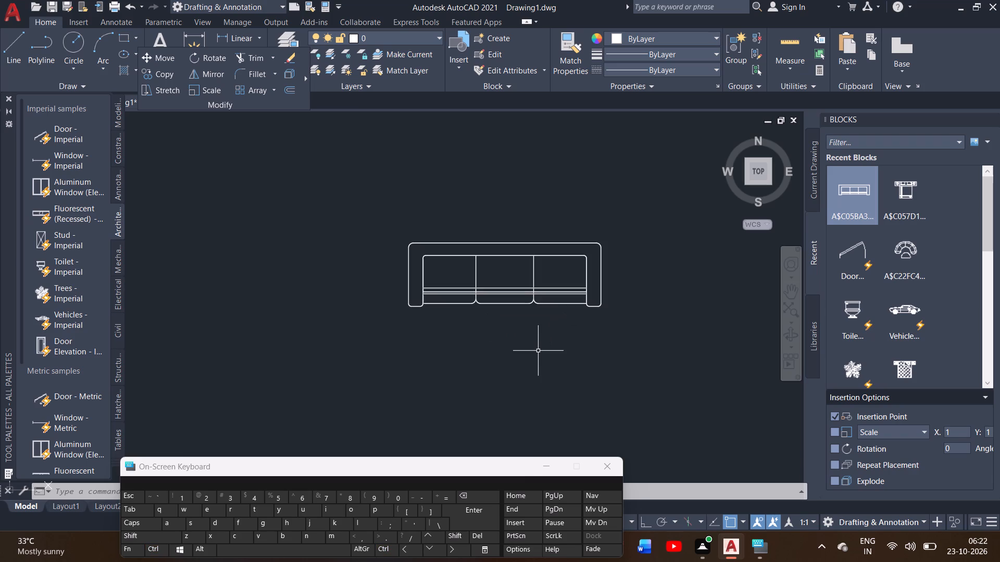
click(789, 290)
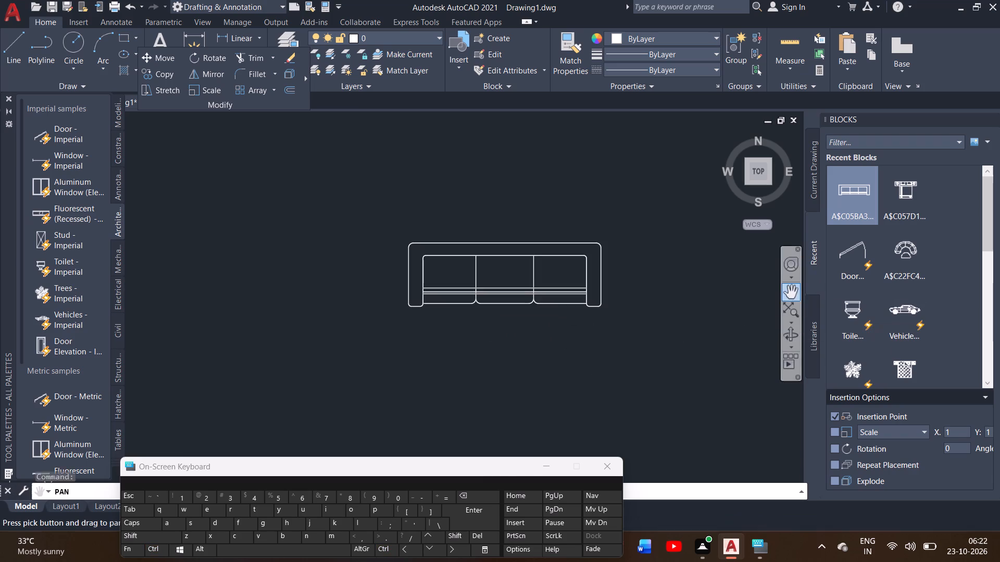
drag(574, 348, 389, 419)
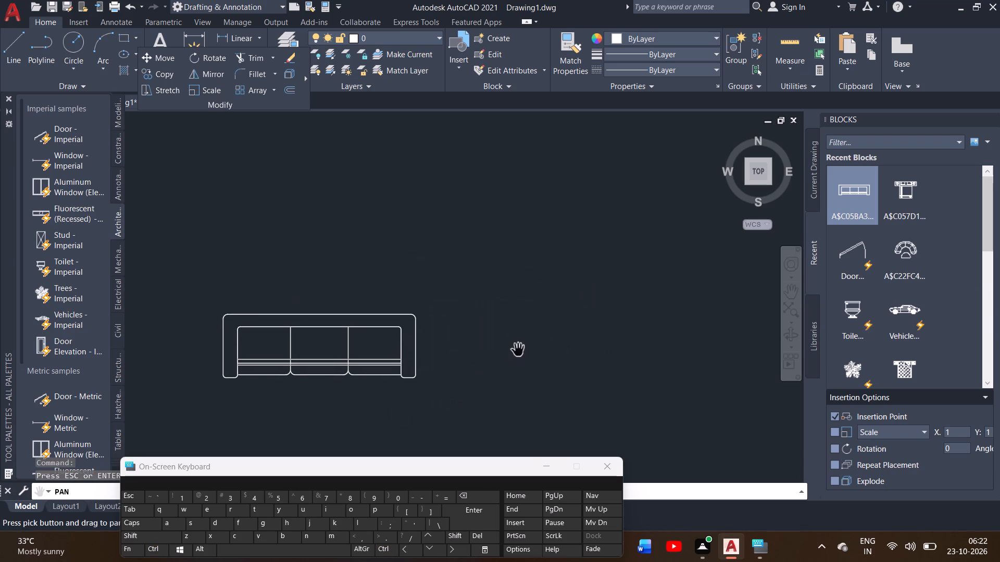
right_click(518, 350)
click(528, 353)
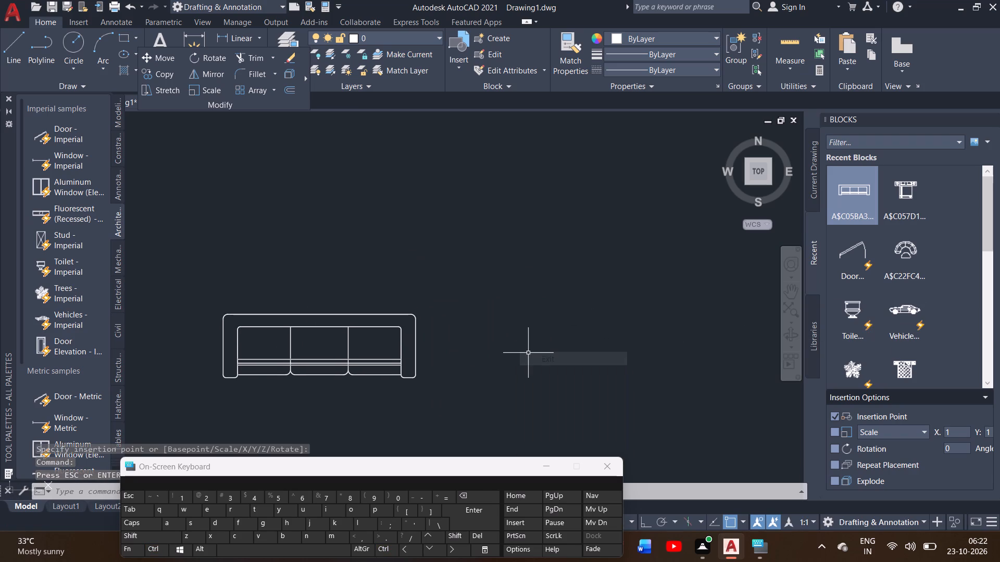
click(372, 325)
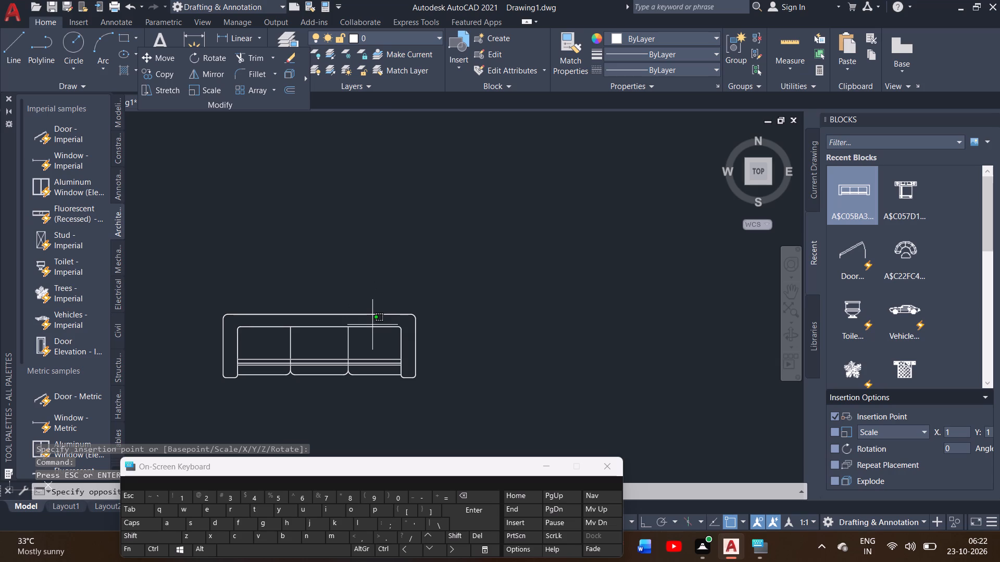
click(338, 335)
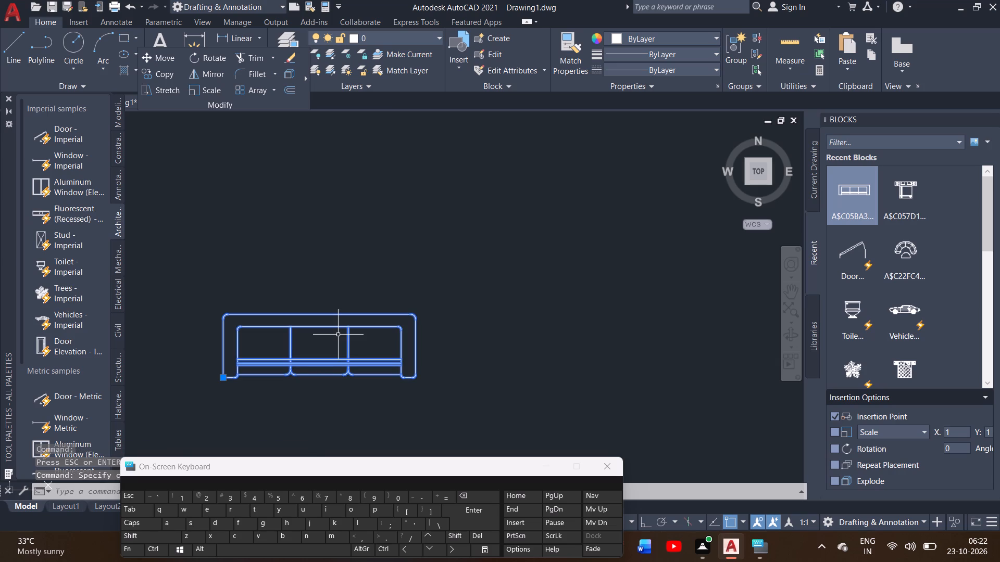
click(197, 86)
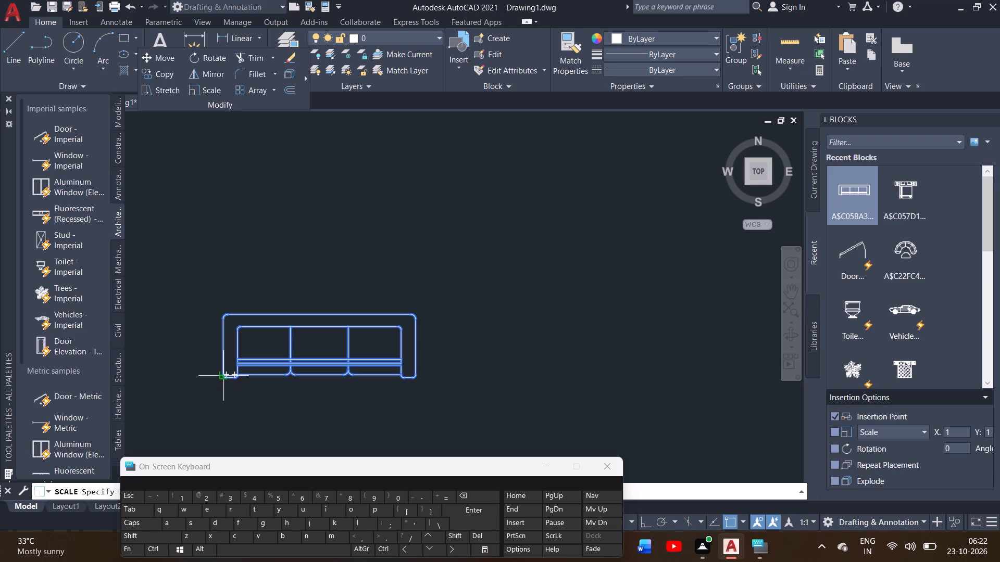
click(222, 376)
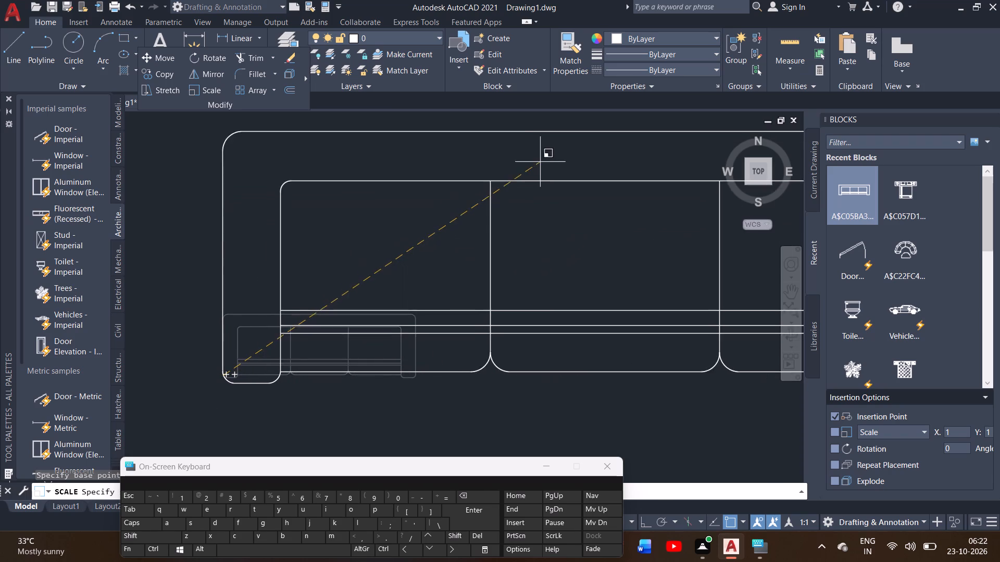
click(587, 136)
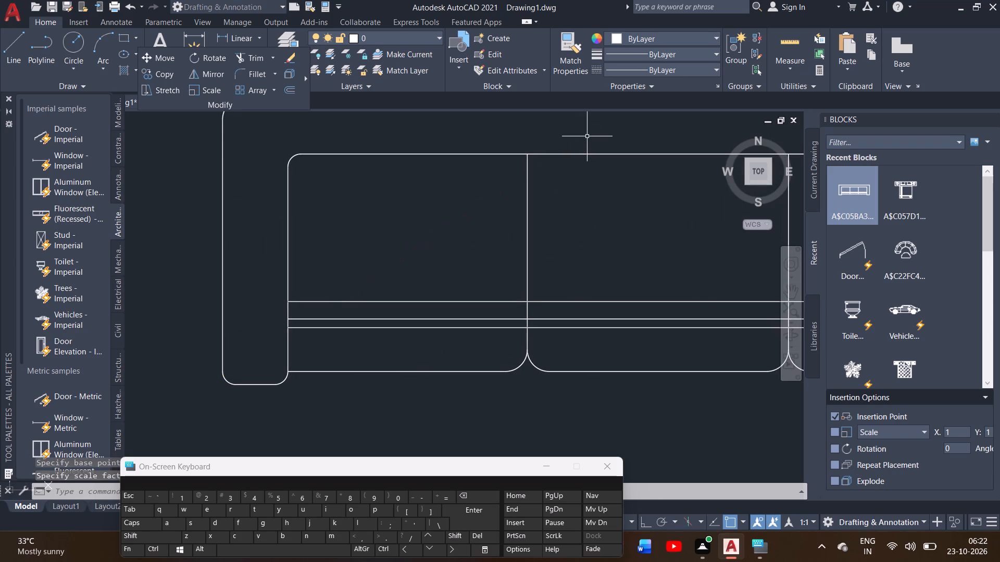
Scale up the sofa again freehand from its lower-left corner, enlarging it many times over.
ctrl+scroll(587, 136, down, 3)
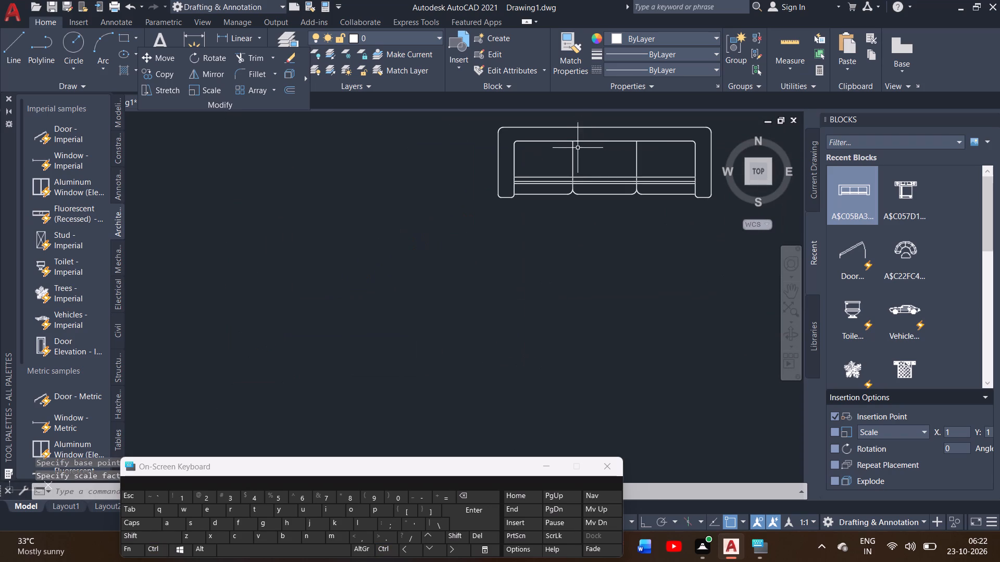
ctrl+scroll(614, 191, down, 1)
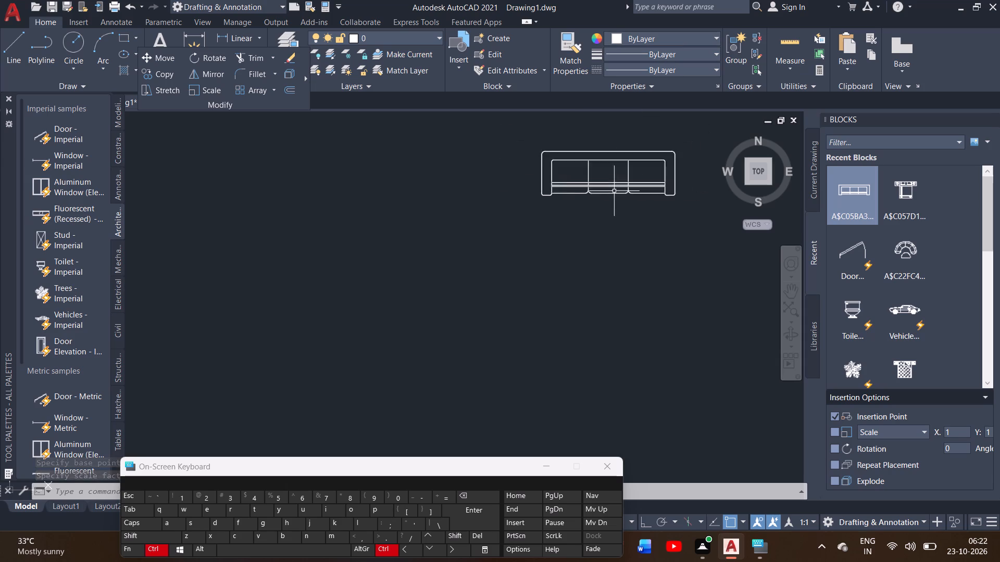
ctrl+scroll(614, 191, down, 7)
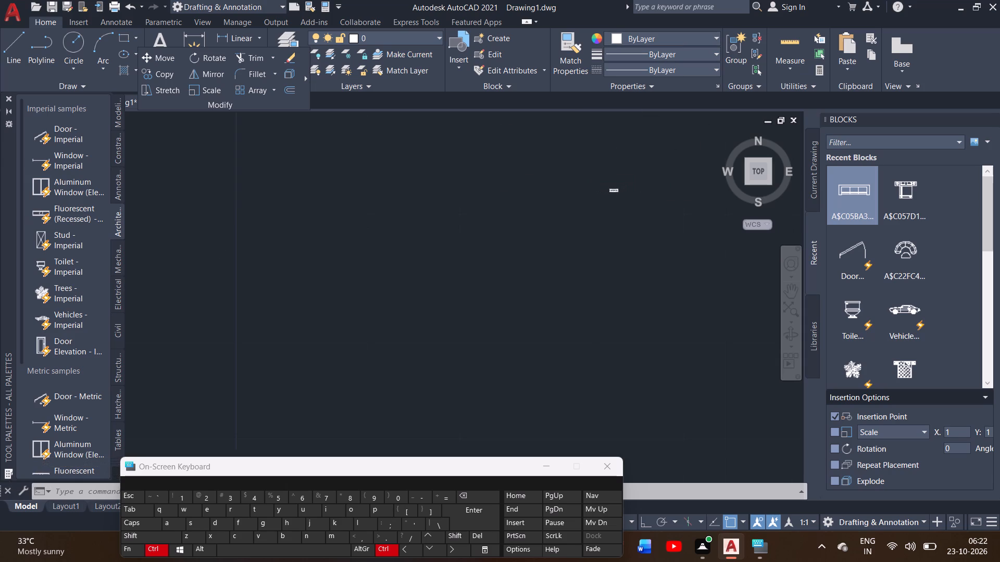
ctrl+scroll(614, 191, down, 3)
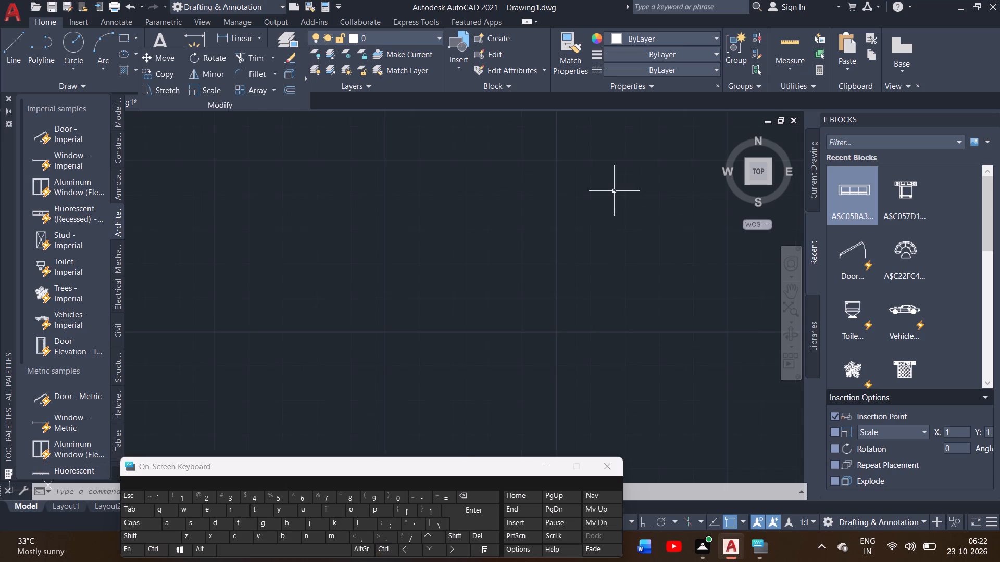
ctrl+scroll(614, 191, down, 3)
ctrl+scroll(614, 191, up, 5)
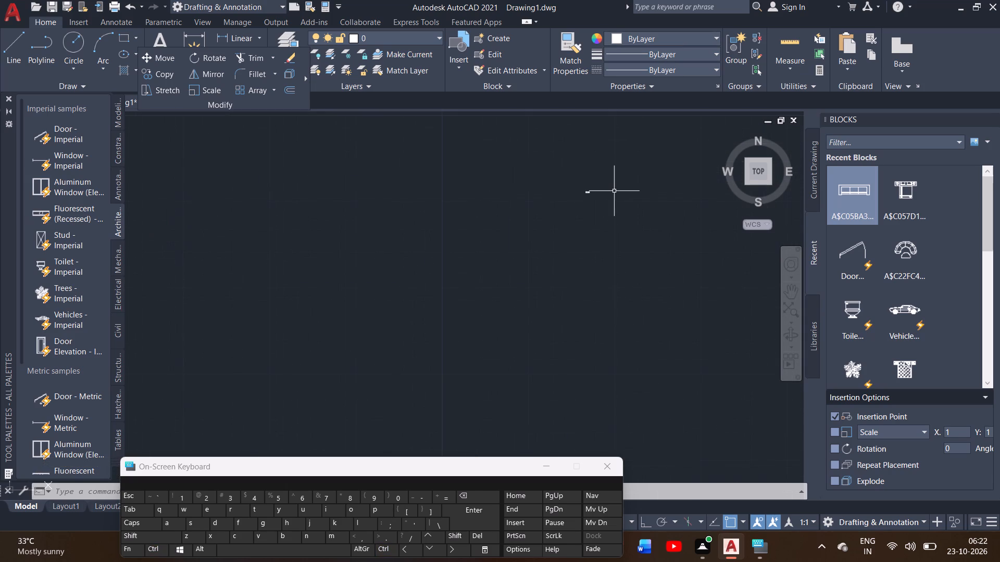
ctrl+scroll(614, 191, up, 4)
click(789, 298)
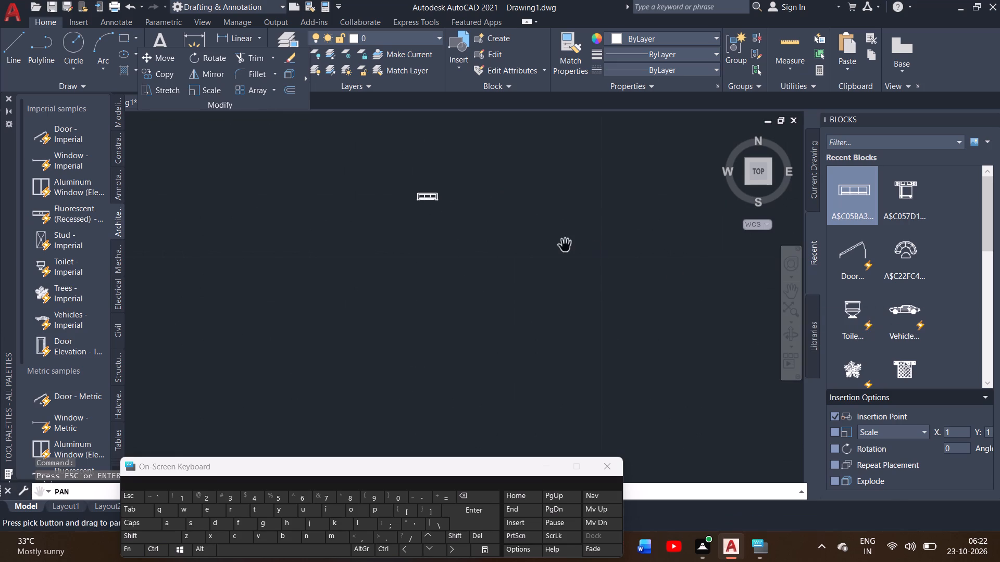
drag(559, 240, 402, 412)
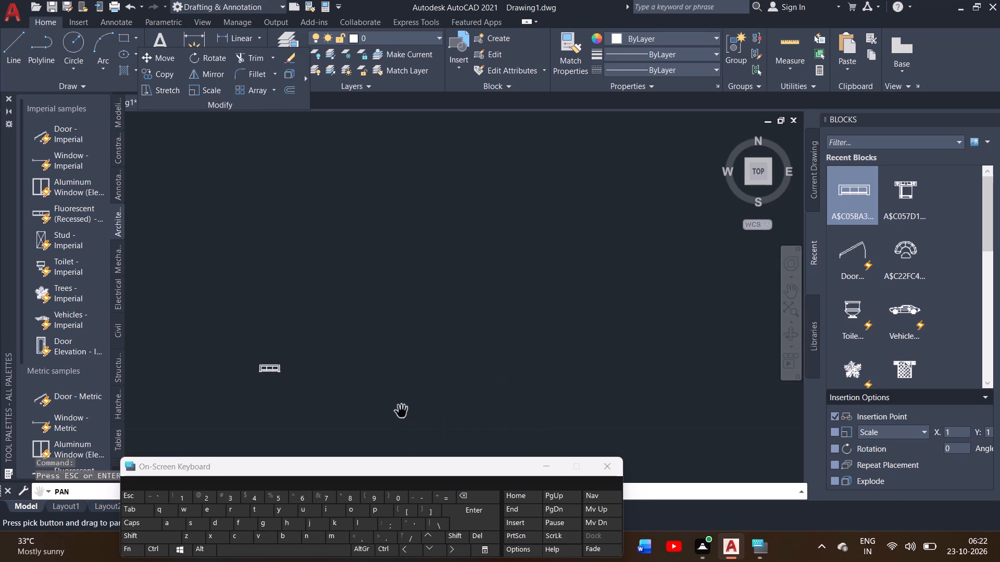
right_click(398, 284)
click(419, 297)
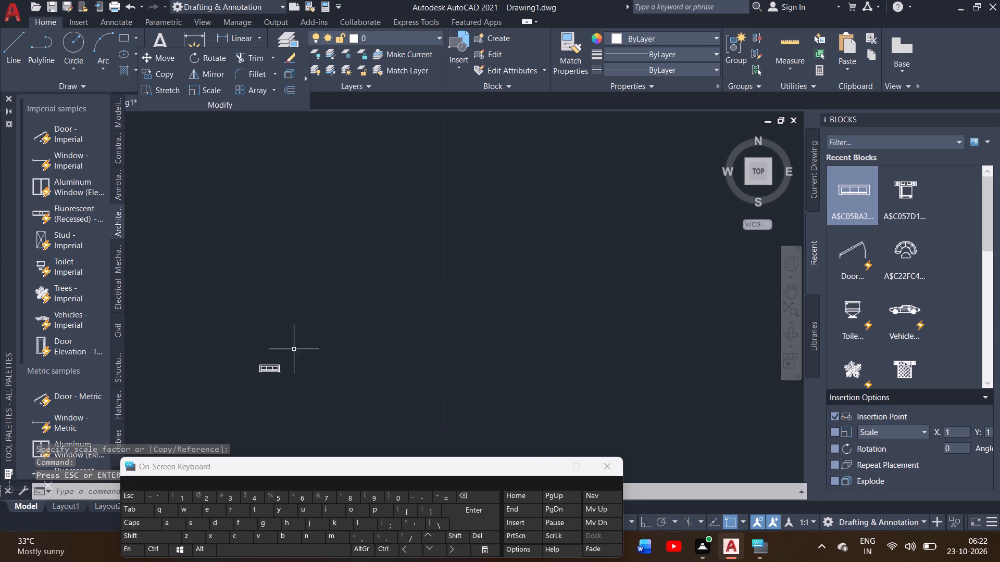
click(277, 369)
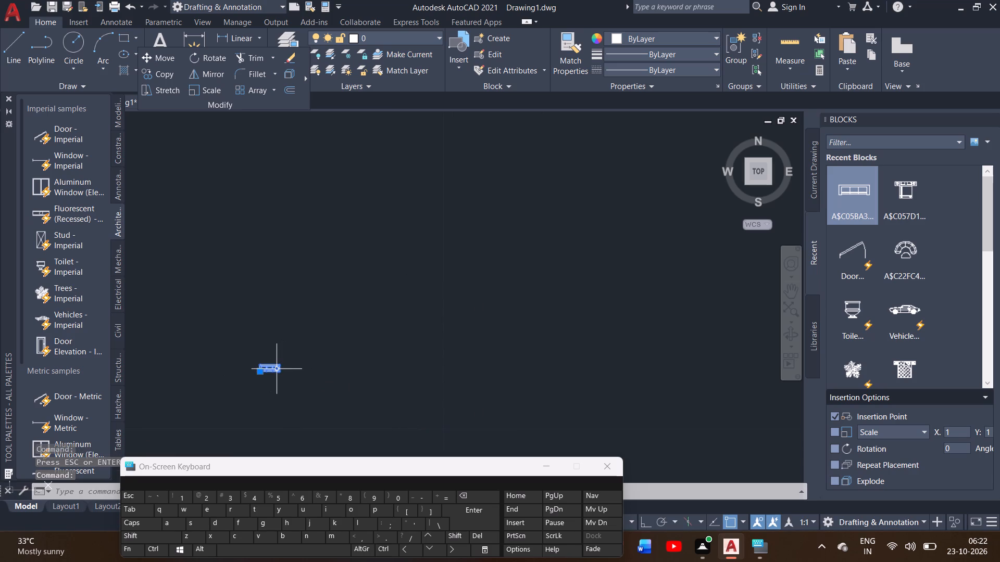
click(208, 94)
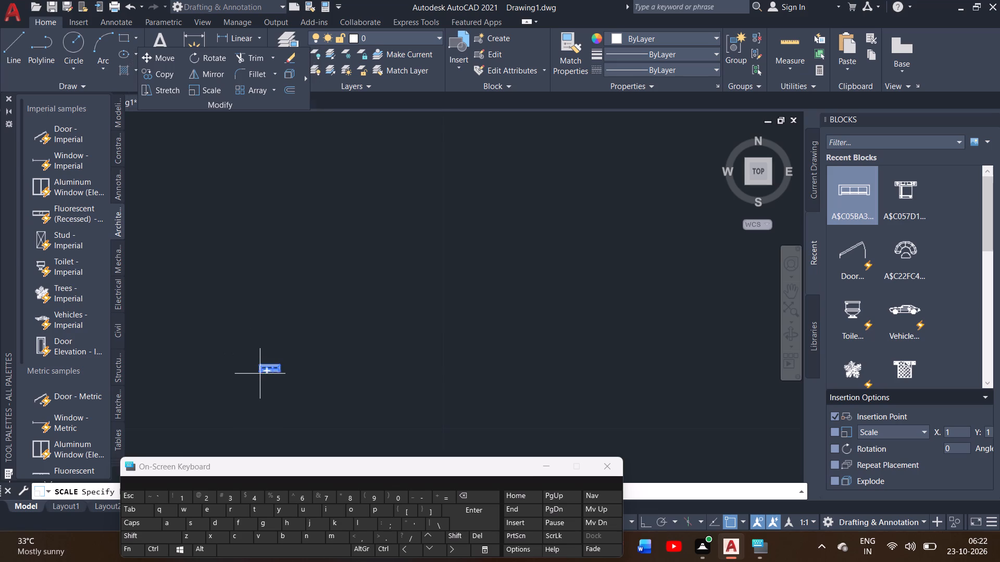
click(260, 371)
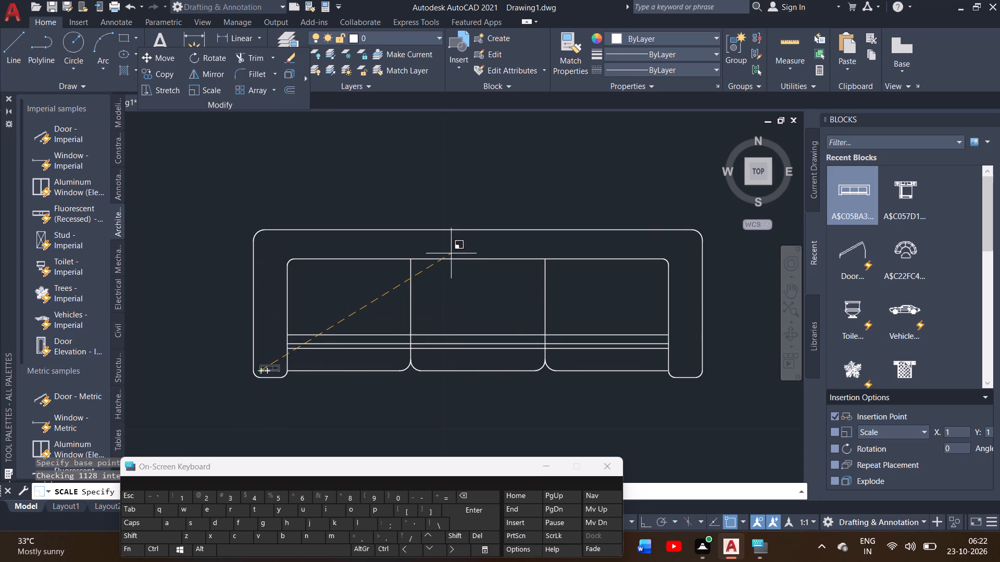
click(527, 172)
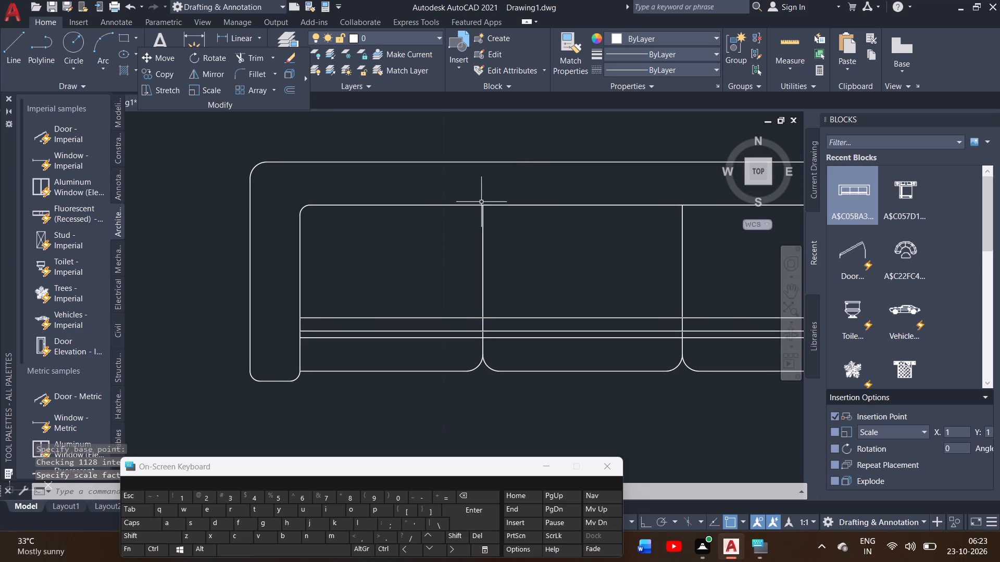
Compare the enlarged three-seat sofa's size with the floor plan and the spare bed beside it.
ctrl+scroll(478, 203, down, 4)
ctrl+scroll(478, 203, up, 4)
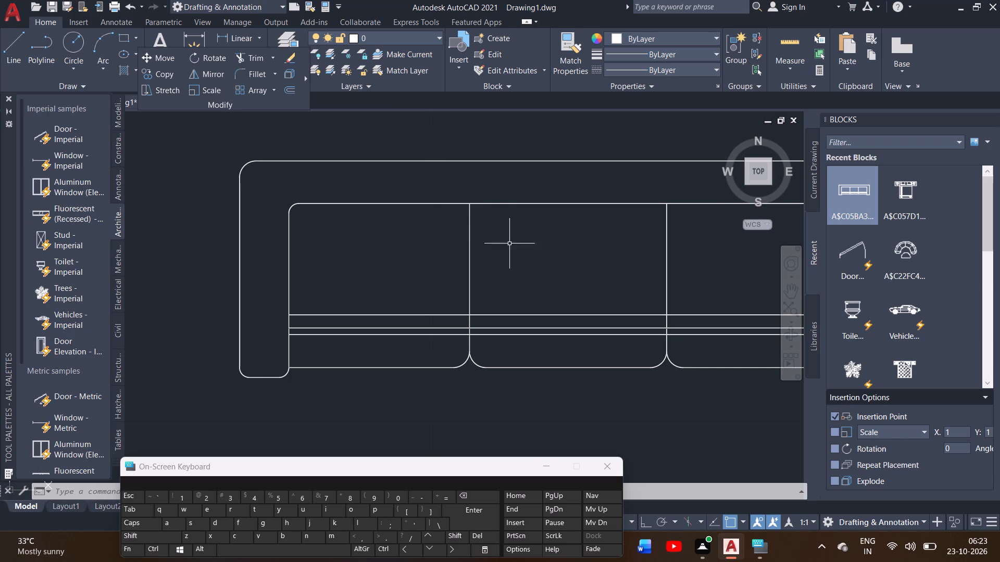
ctrl+scroll(490, 208, down, 9)
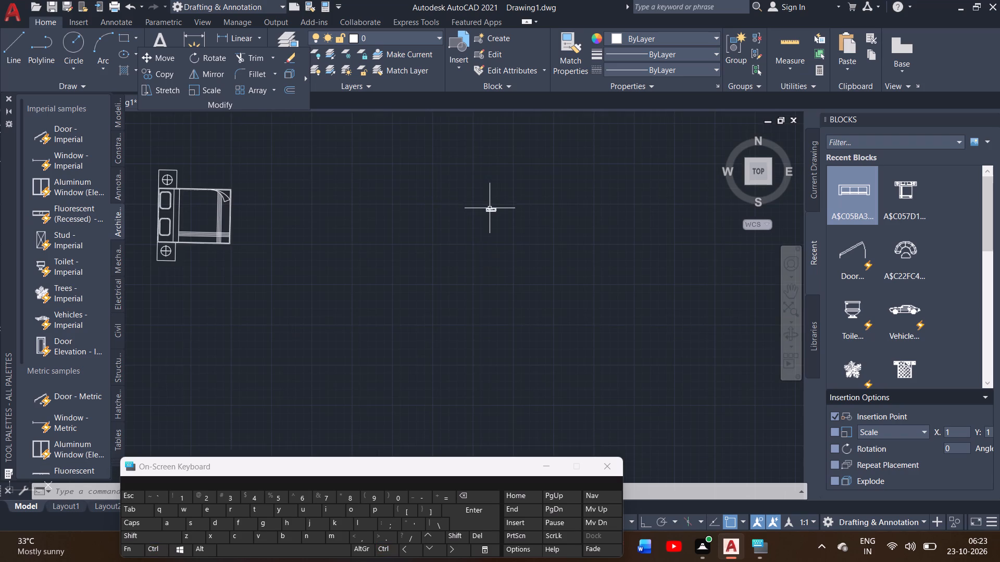
ctrl+scroll(490, 208, down, 3)
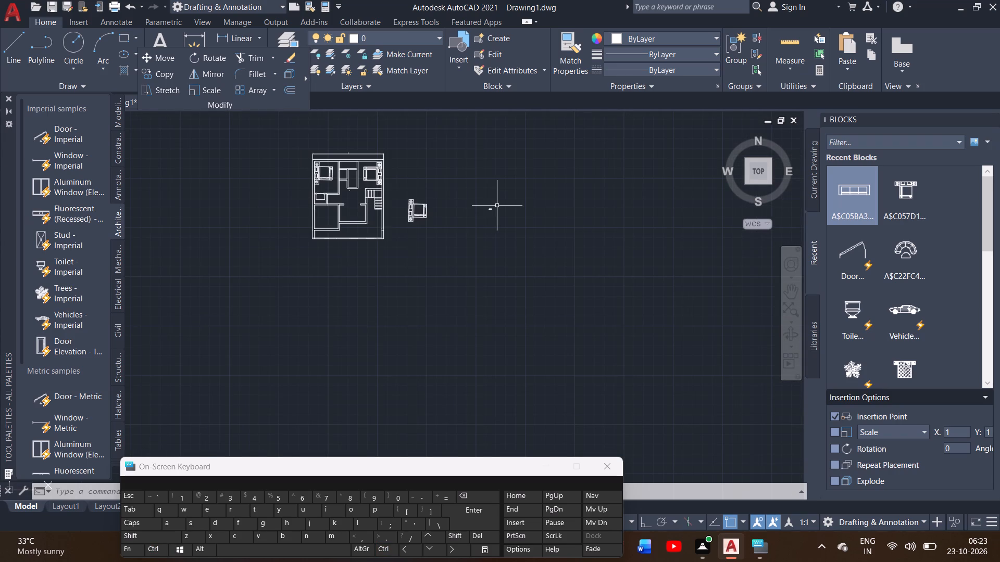
ctrl+scroll(497, 206, up, 5)
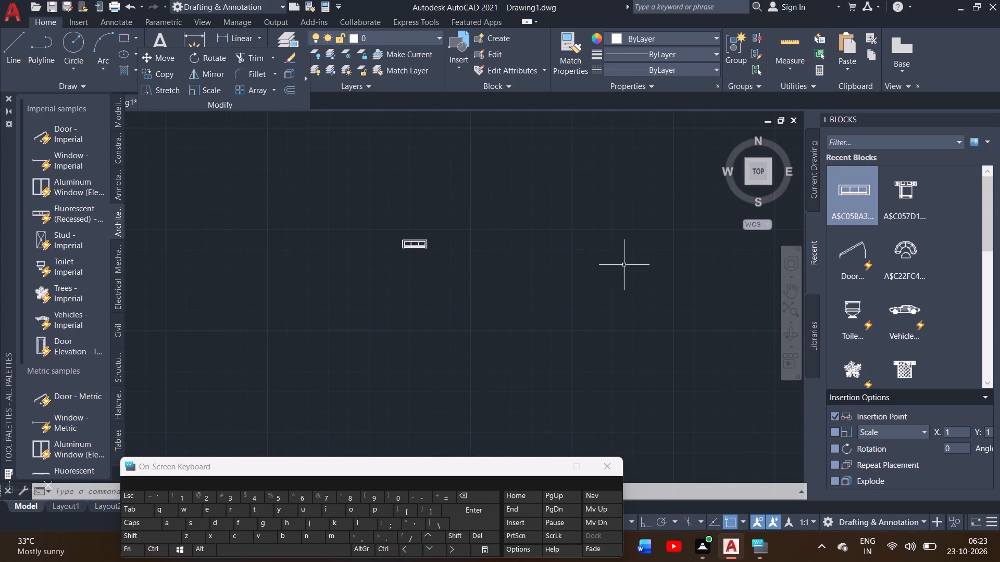
drag(784, 291, 423, 276)
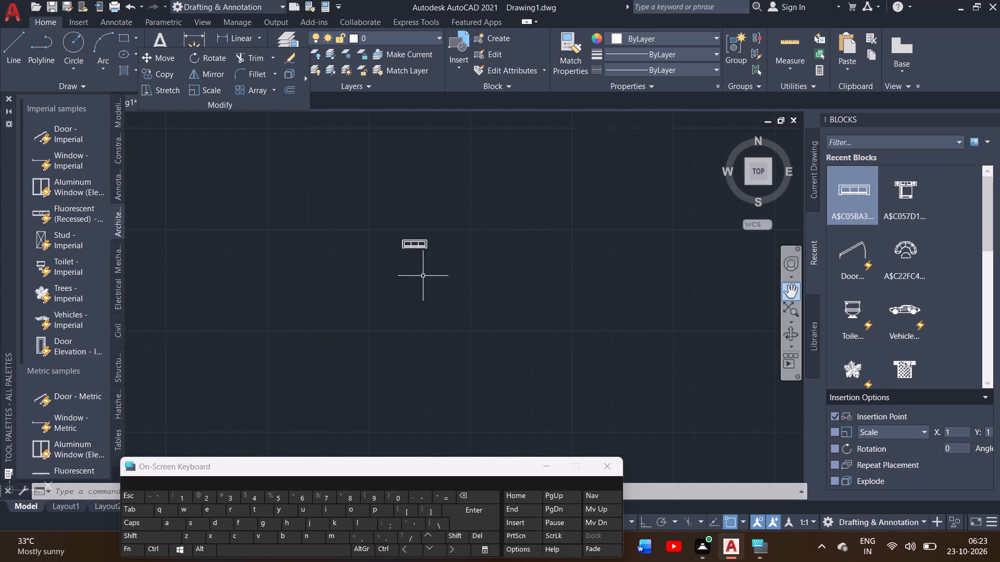
click(423, 276)
click(557, 282)
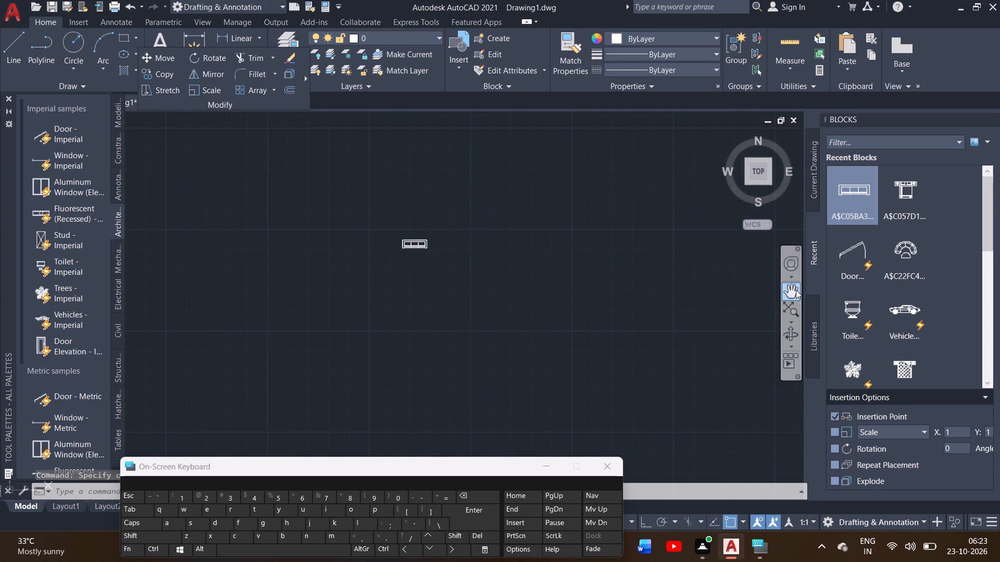
double_click(791, 287)
click(633, 280)
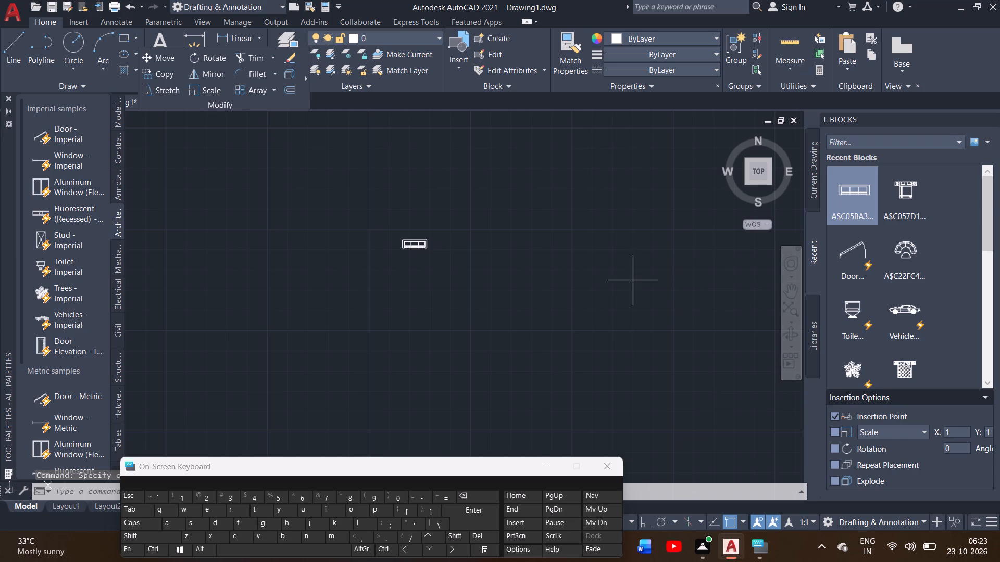
click(723, 288)
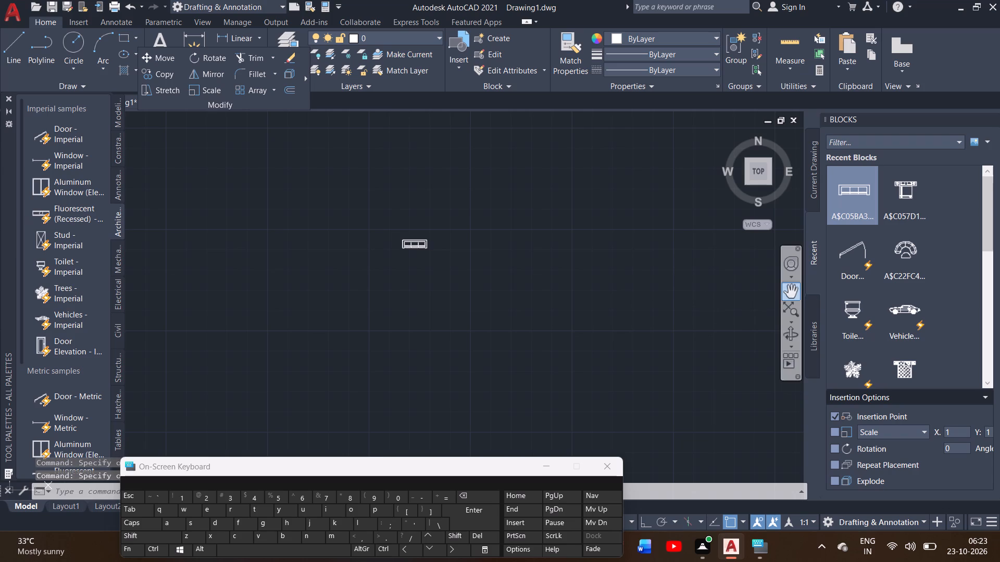
Scale up the three-seat sofa freehand to about twelve times its size, using the inner bottom corner of its left armrest as base point.
double_click(789, 298)
drag(635, 282, 561, 341)
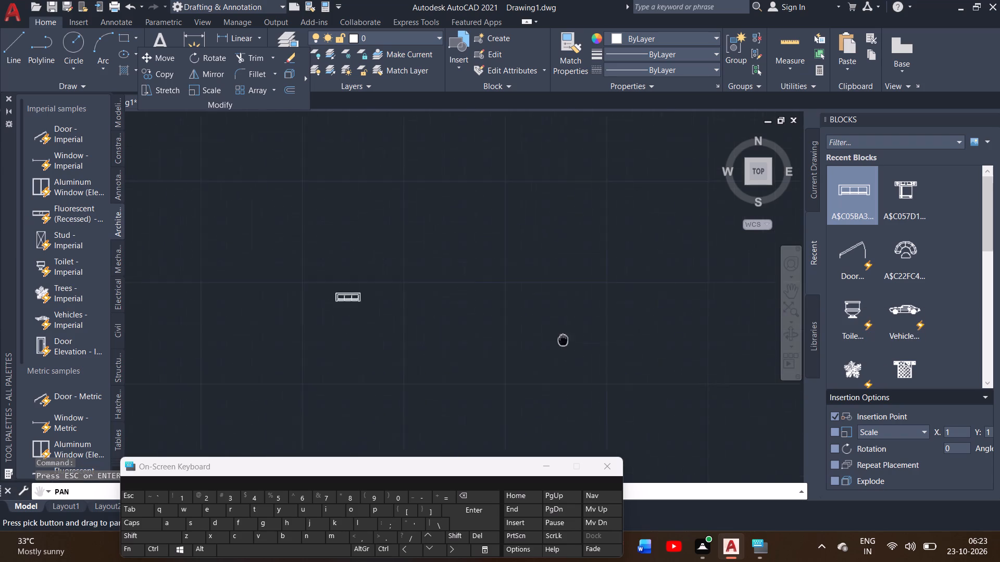
drag(561, 341, 531, 384)
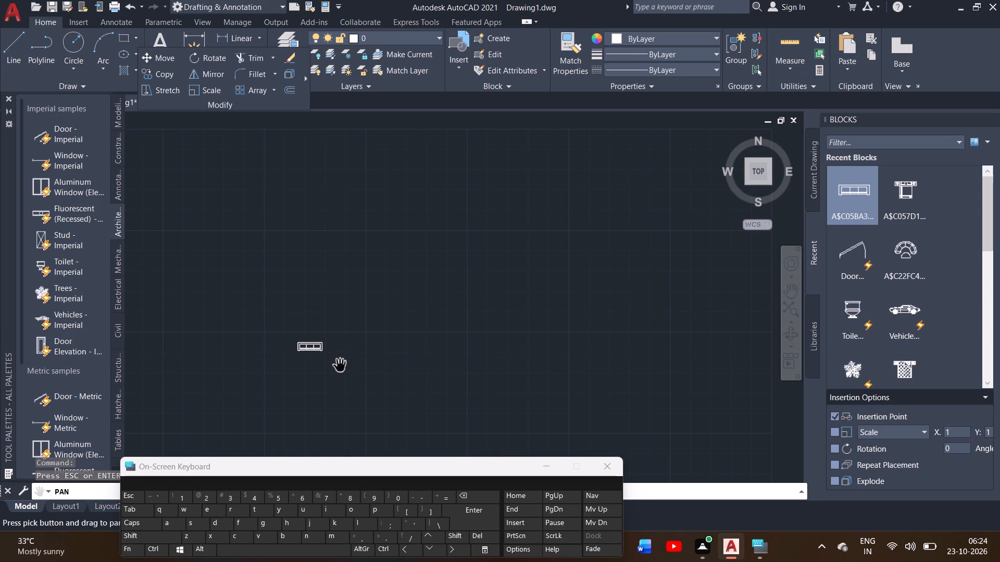
ctrl+scroll(340, 365, up, 2)
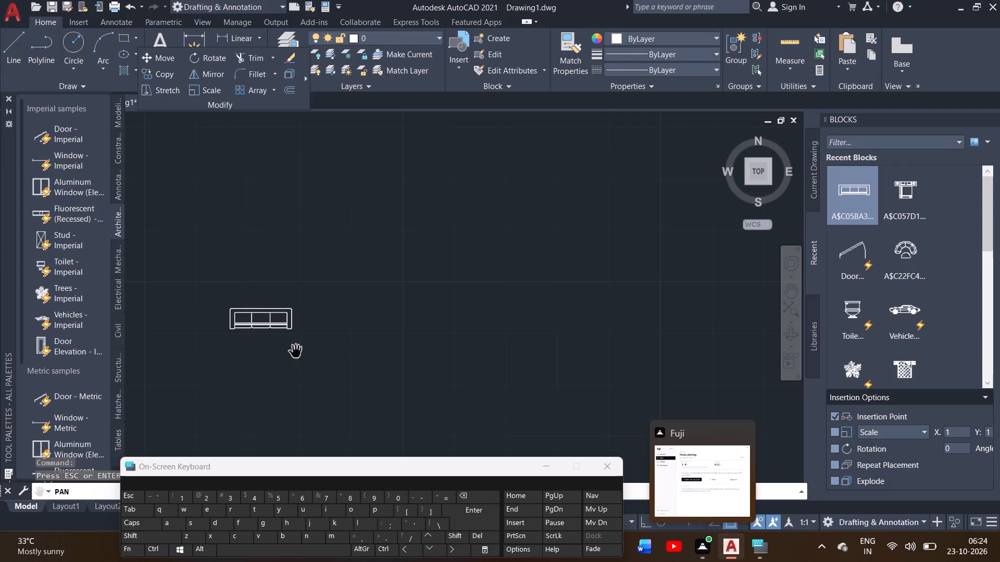
right_click(402, 280)
click(420, 289)
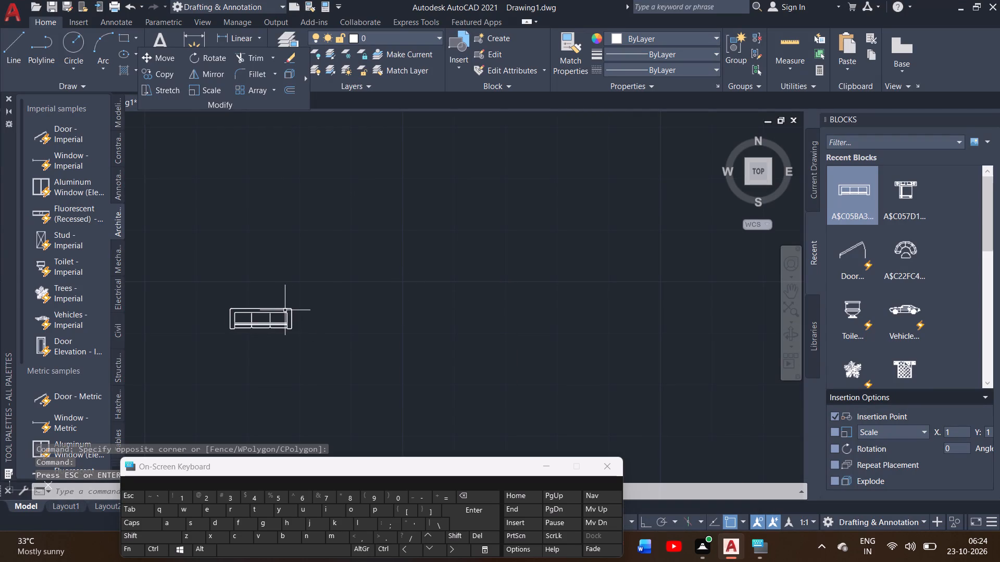
click(281, 312)
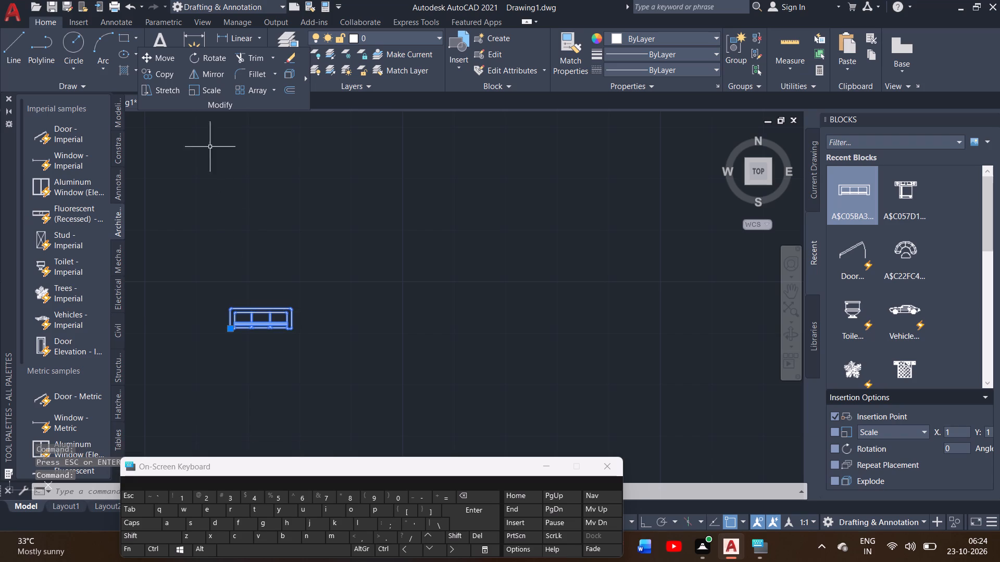
click(202, 93)
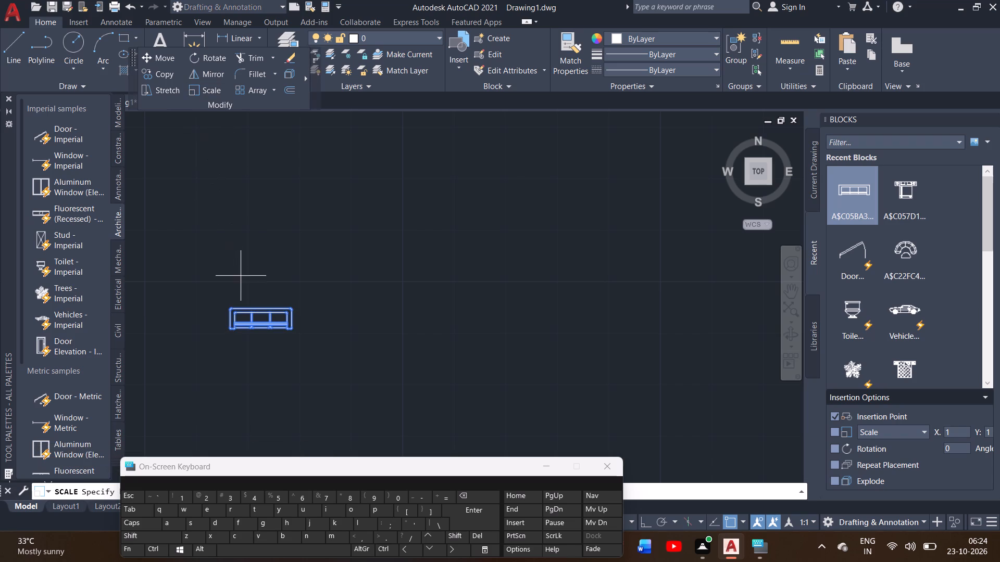
drag(234, 328, 343, 271)
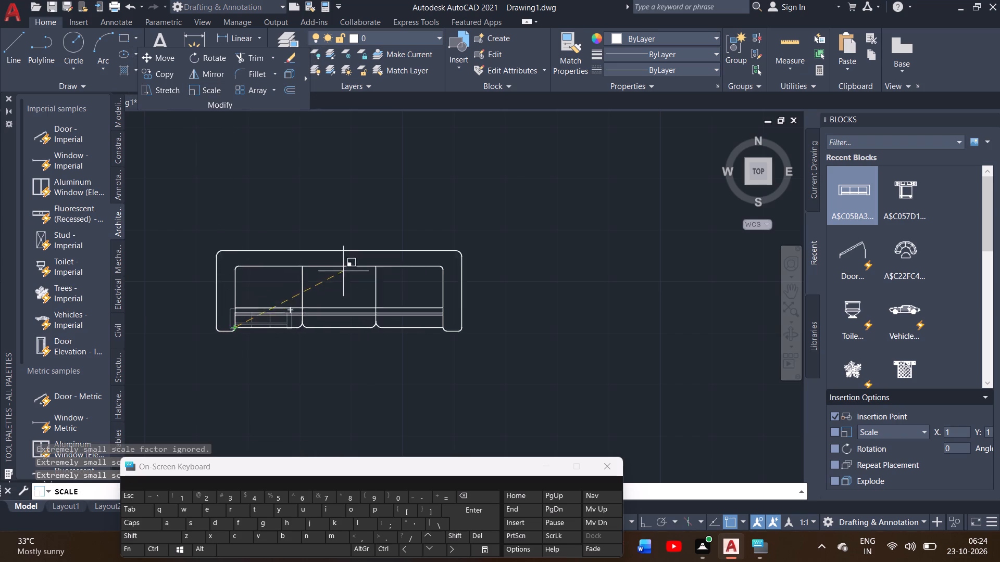
drag(343, 271, 378, 248)
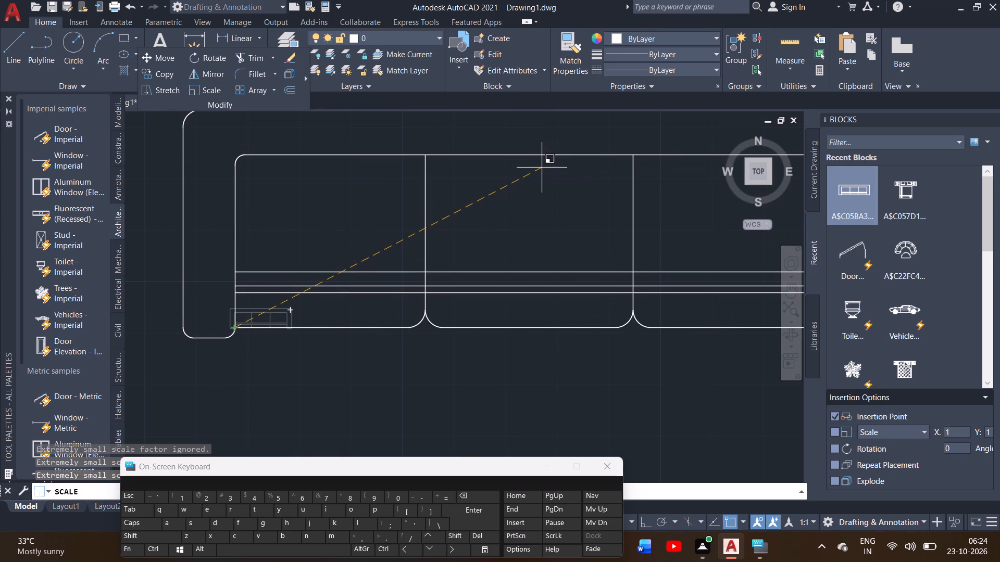
click(576, 154)
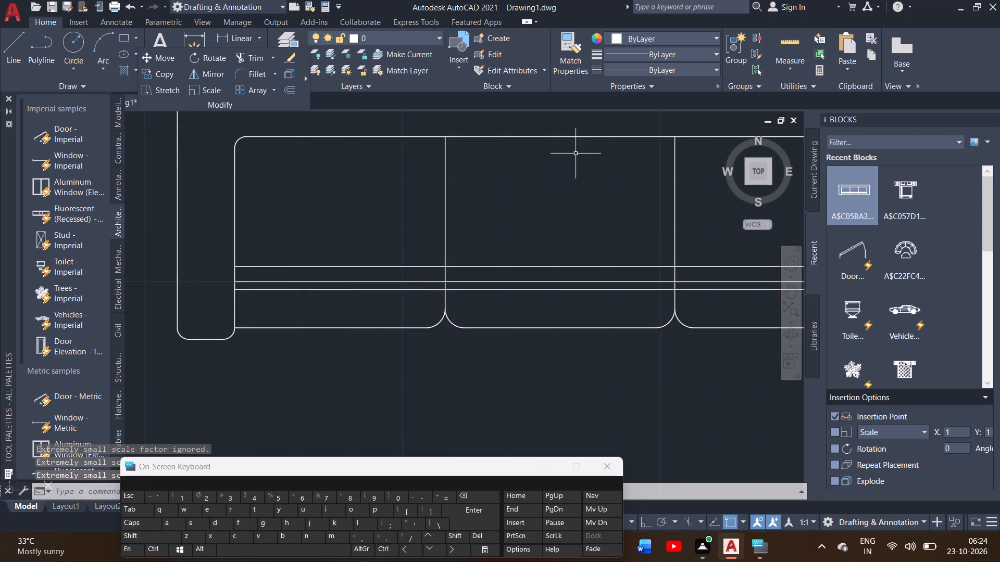
Scale the three-seat sofa down freehand to about 70% of its size, using its lower-left corner as base point.
ctrl+scroll(576, 154, down, 5)
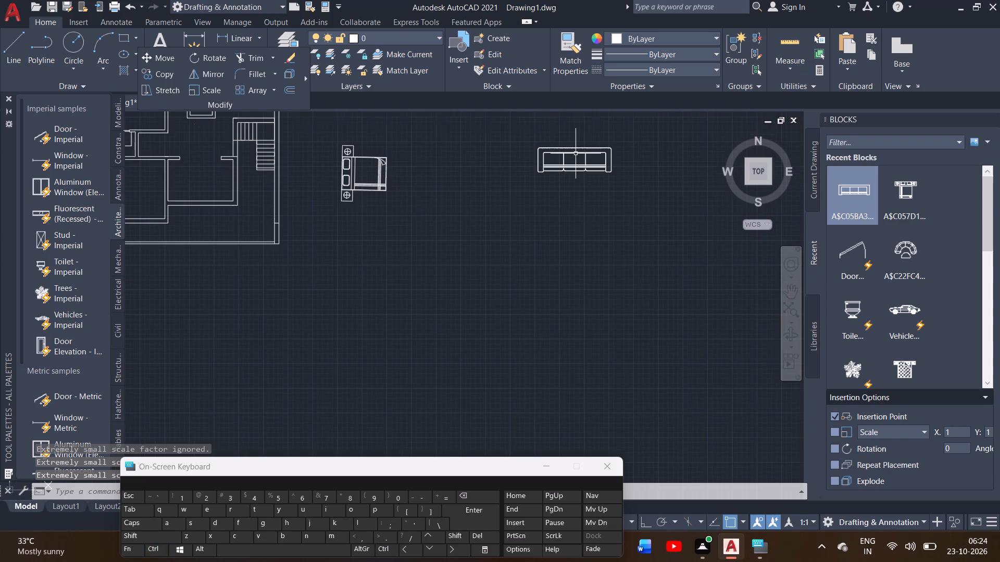
ctrl+scroll(576, 154, down, 2)
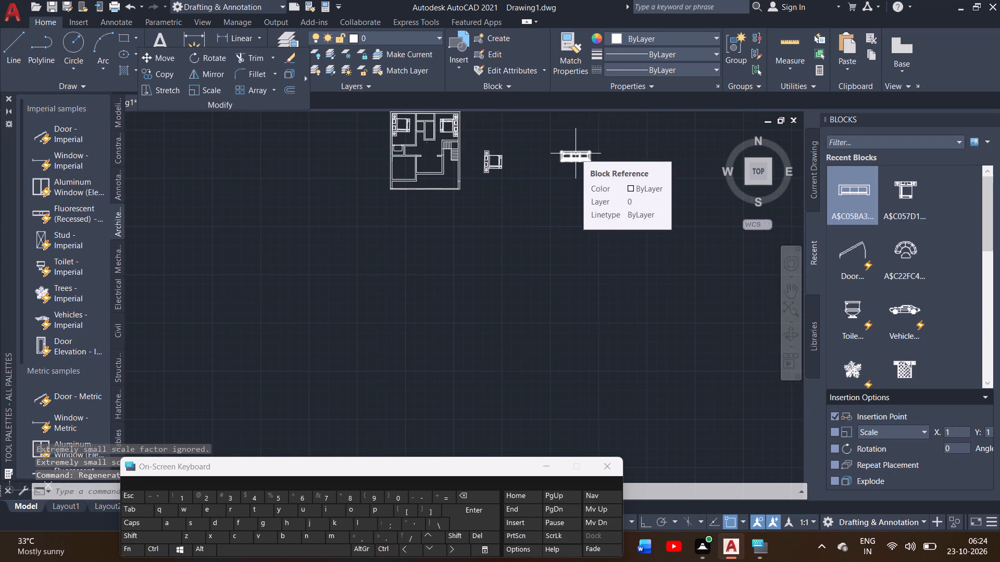
click(576, 154)
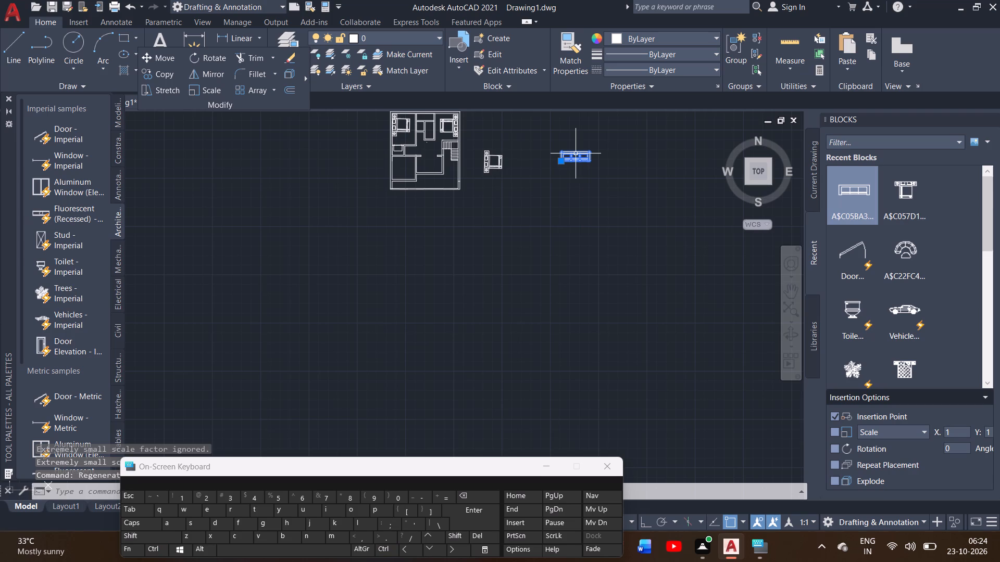
ctrl+scroll(576, 154, up, 1)
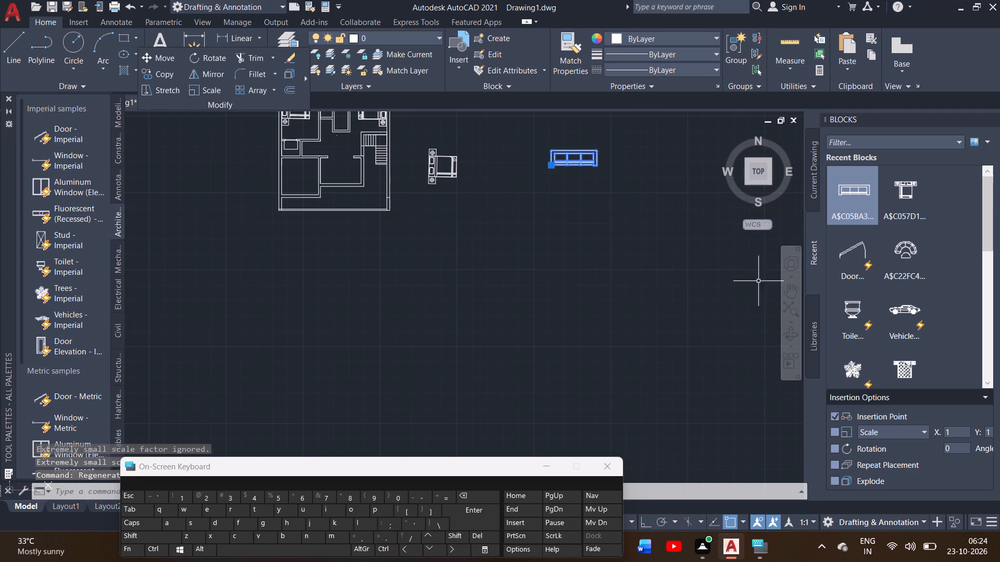
click(789, 292)
drag(702, 260, 459, 387)
drag(391, 304, 377, 333)
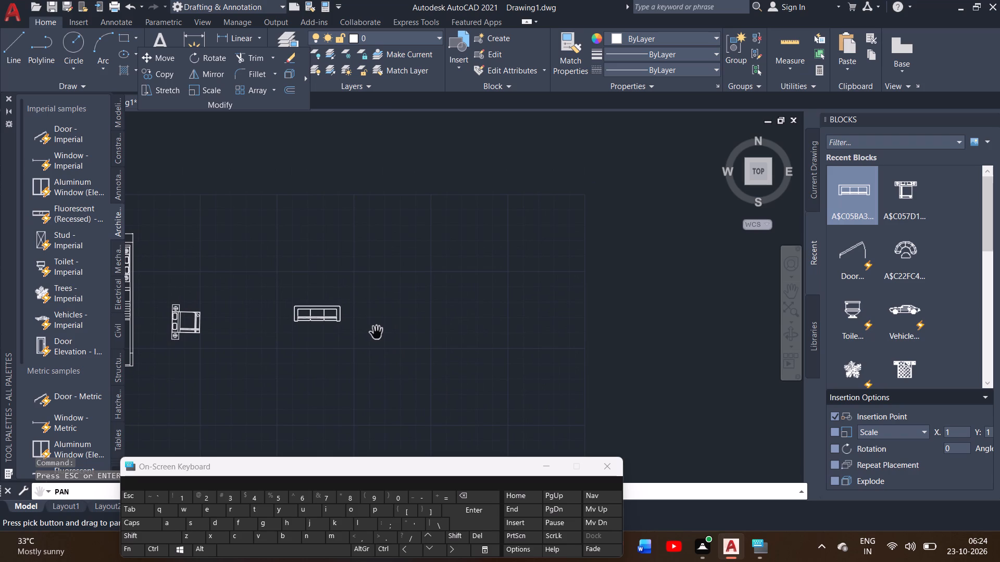
right_click(380, 231)
click(397, 239)
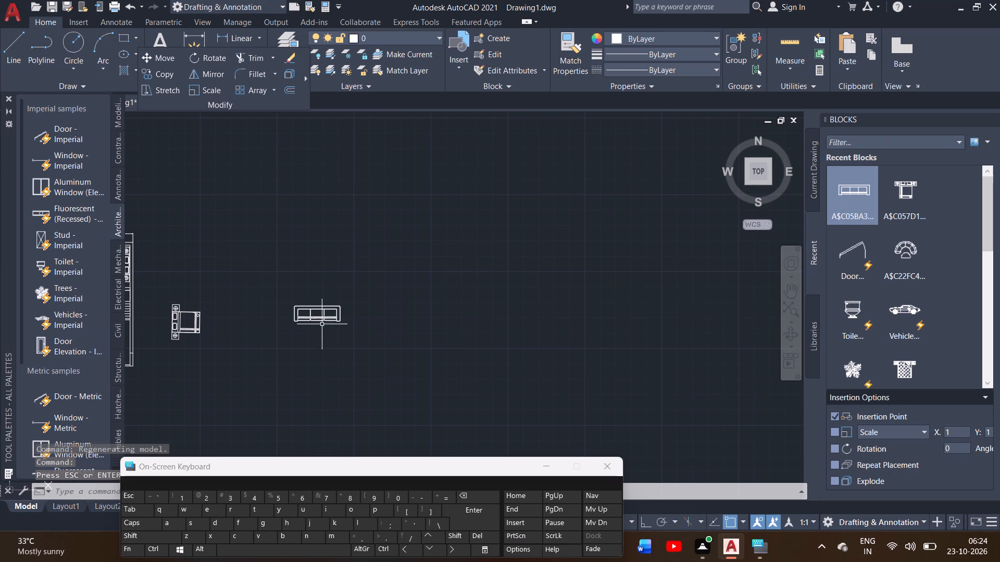
click(315, 320)
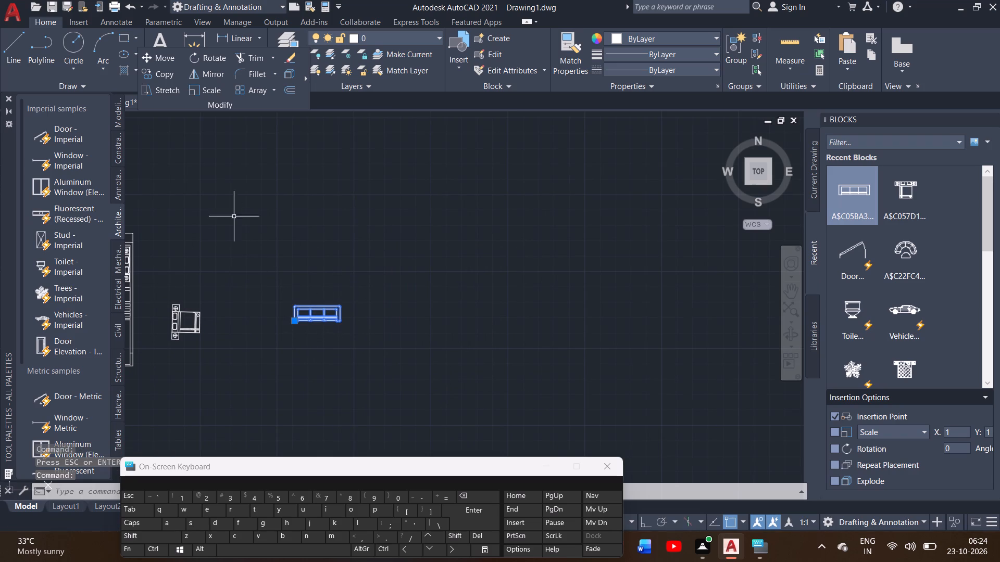
click(195, 92)
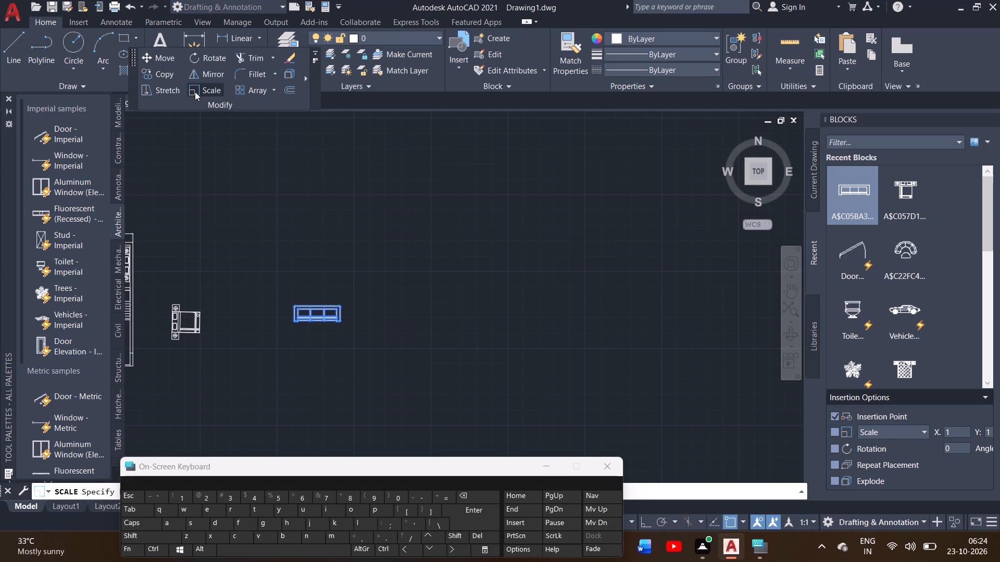
ctrl+scroll(295, 319, up, 2)
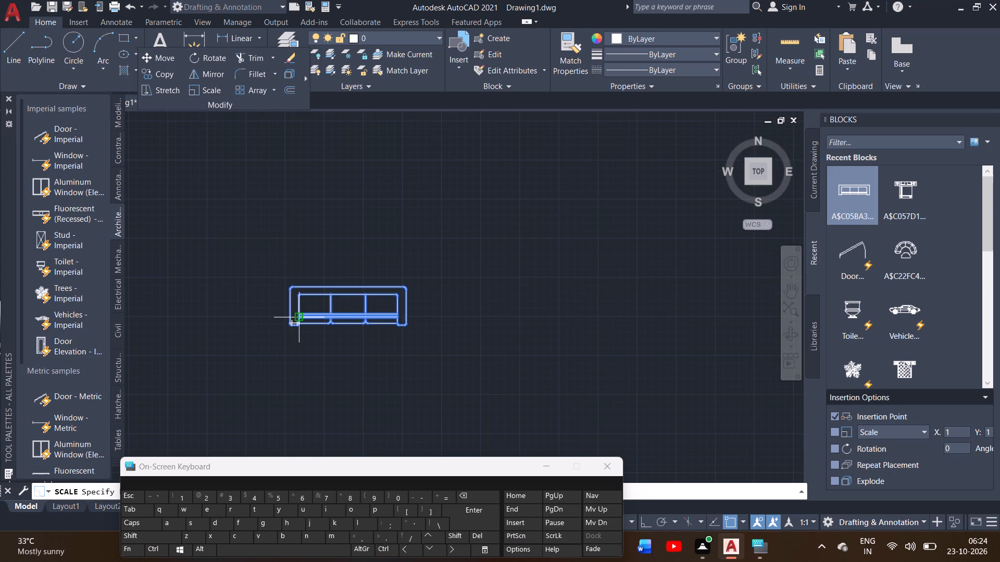
ctrl+scroll(295, 319, up, 1)
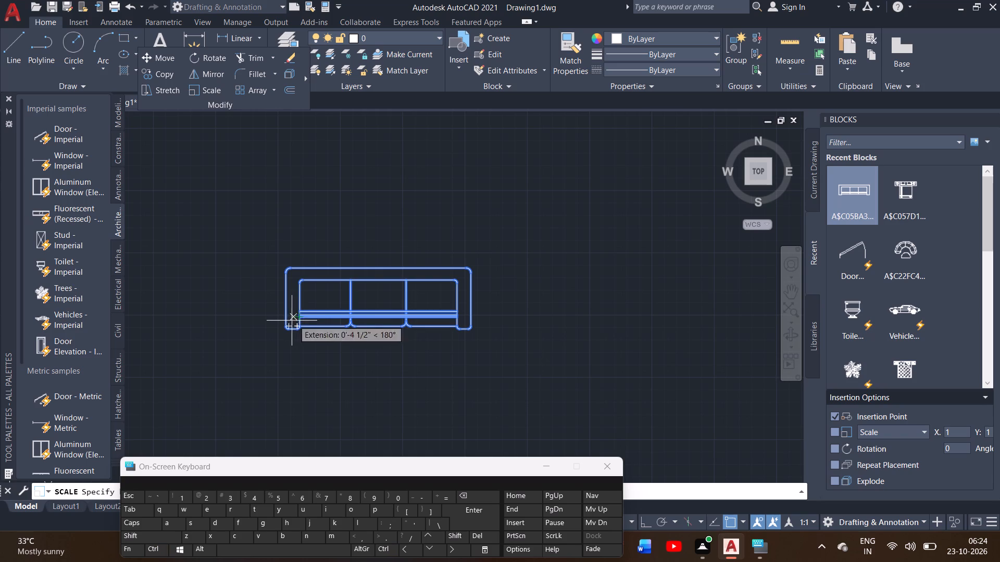
click(287, 324)
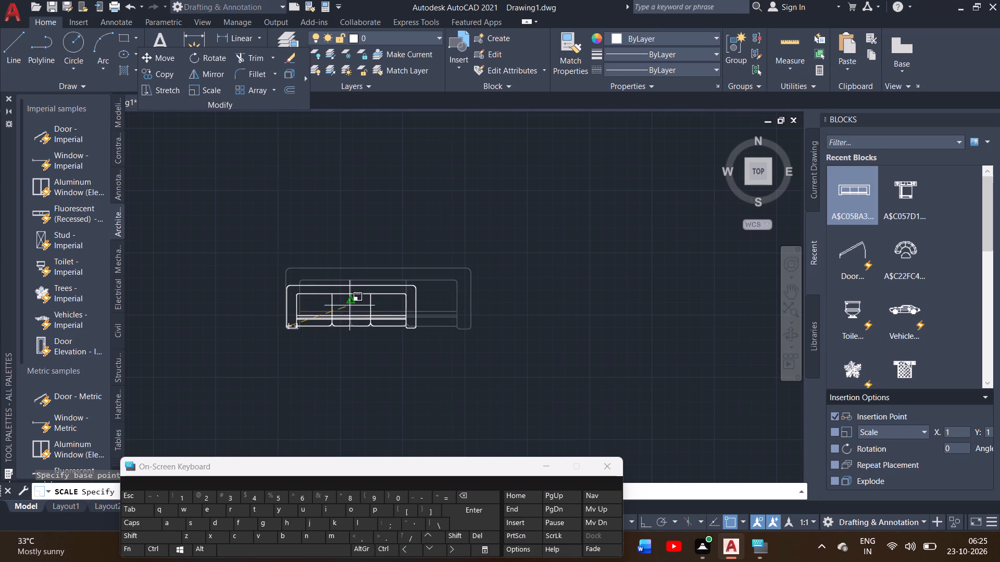
click(349, 305)
Compare the reduced sofa's size with the floor plan and the spare bed.
ctrl+scroll(231, 279, down, 3)
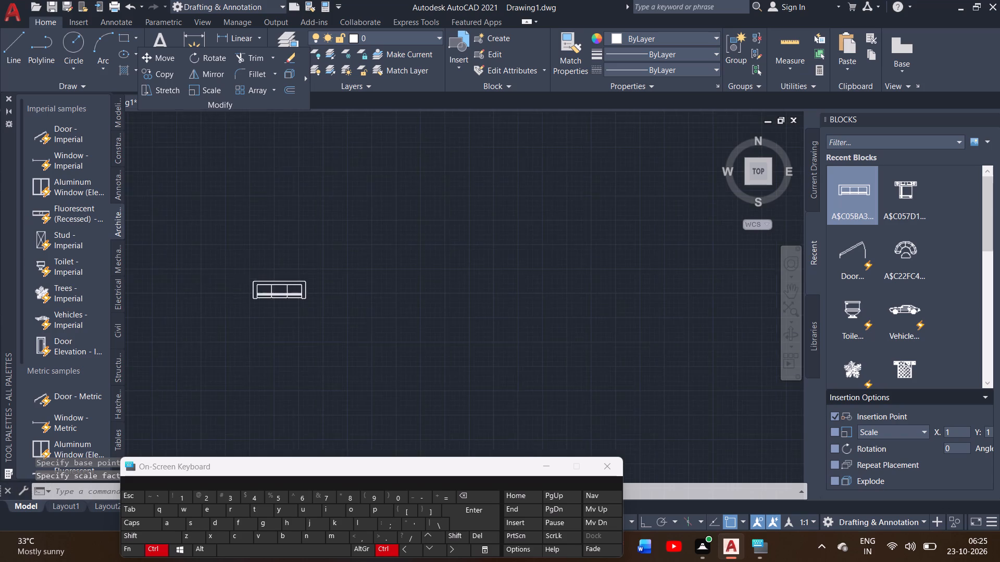
ctrl+scroll(231, 279, down, 3)
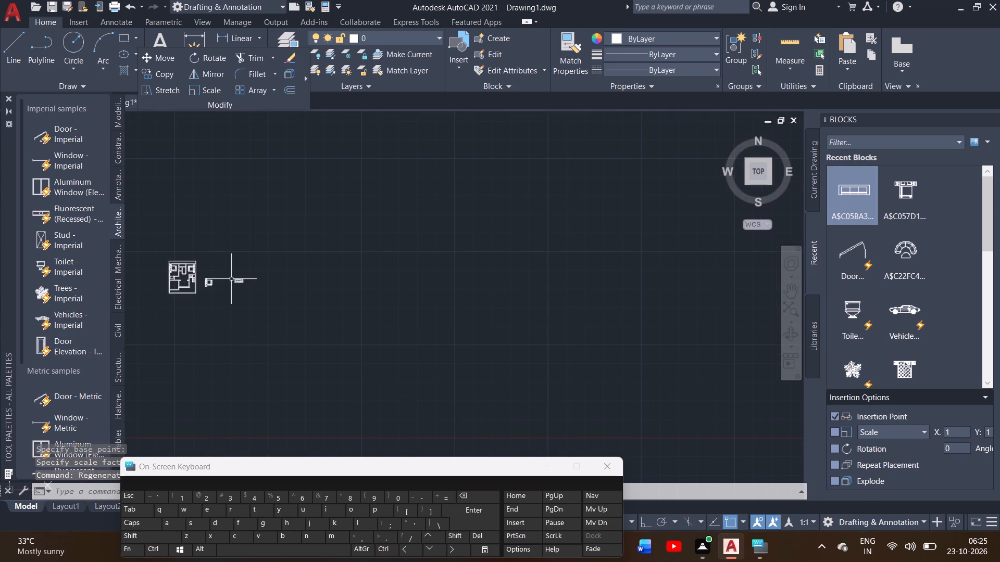
ctrl+scroll(231, 279, up, 4)
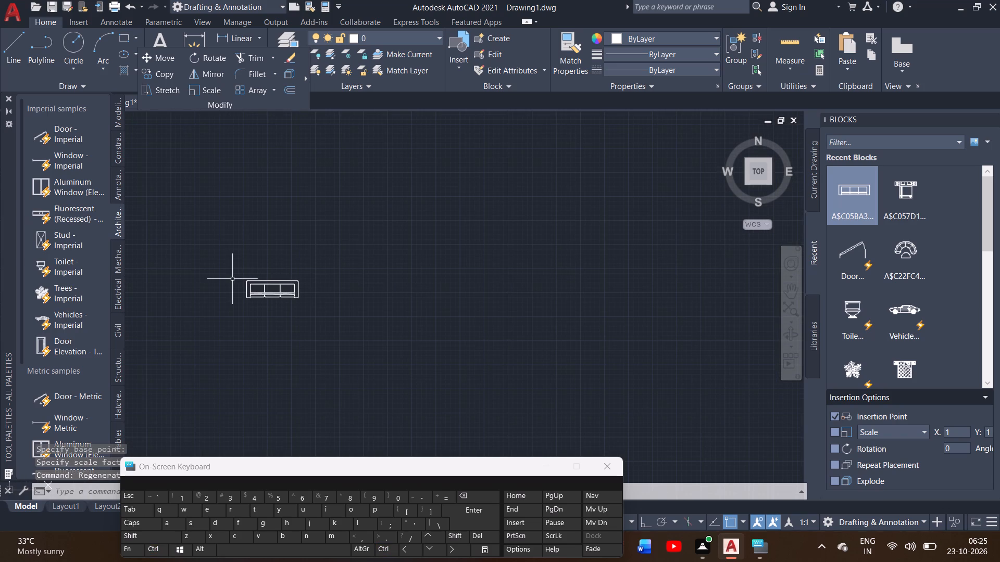
right_click(386, 240)
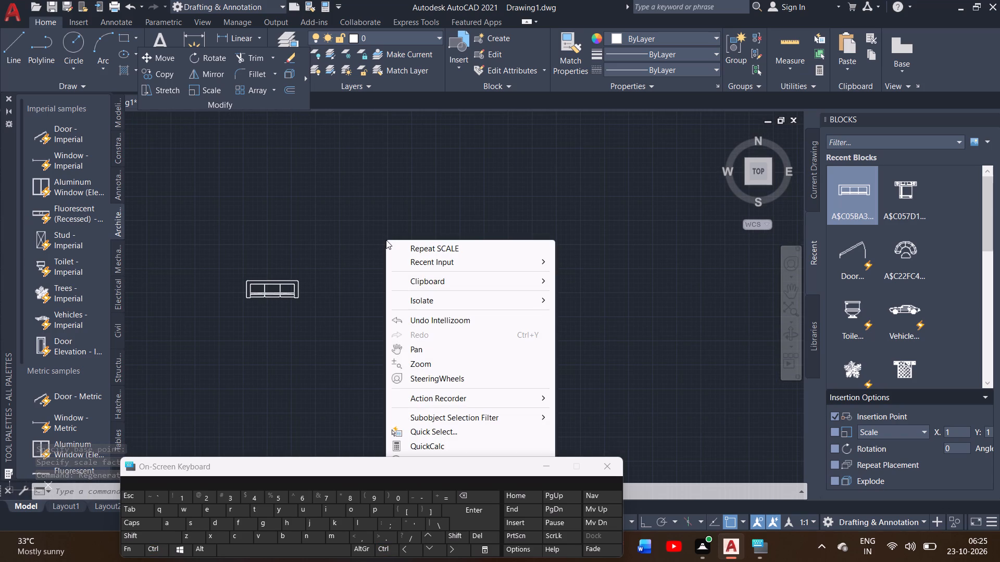
click(368, 231)
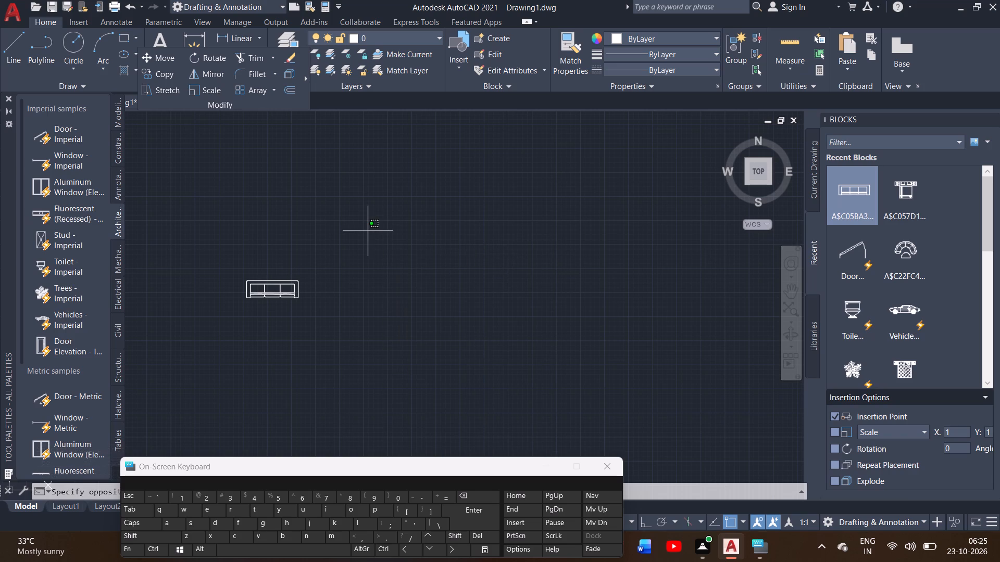
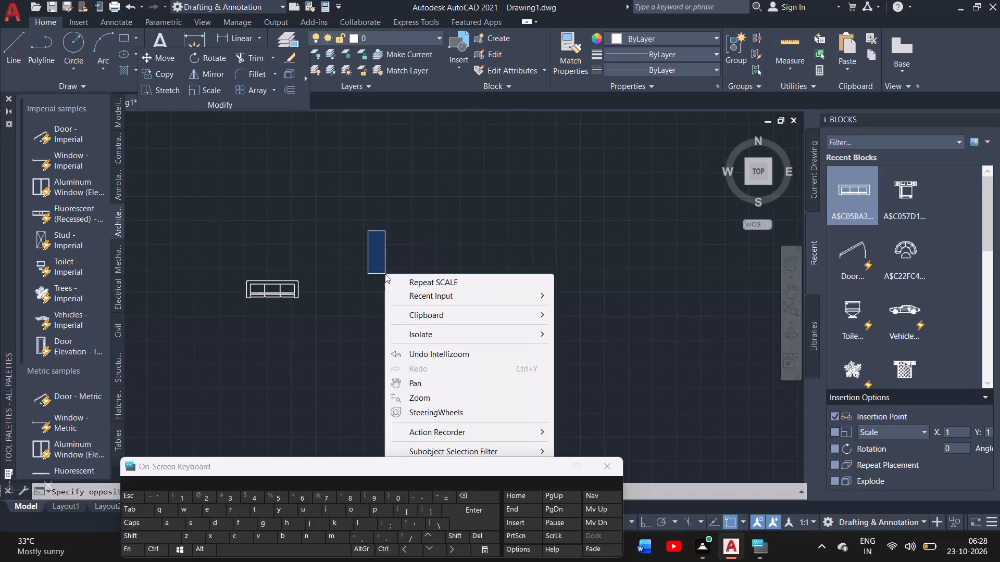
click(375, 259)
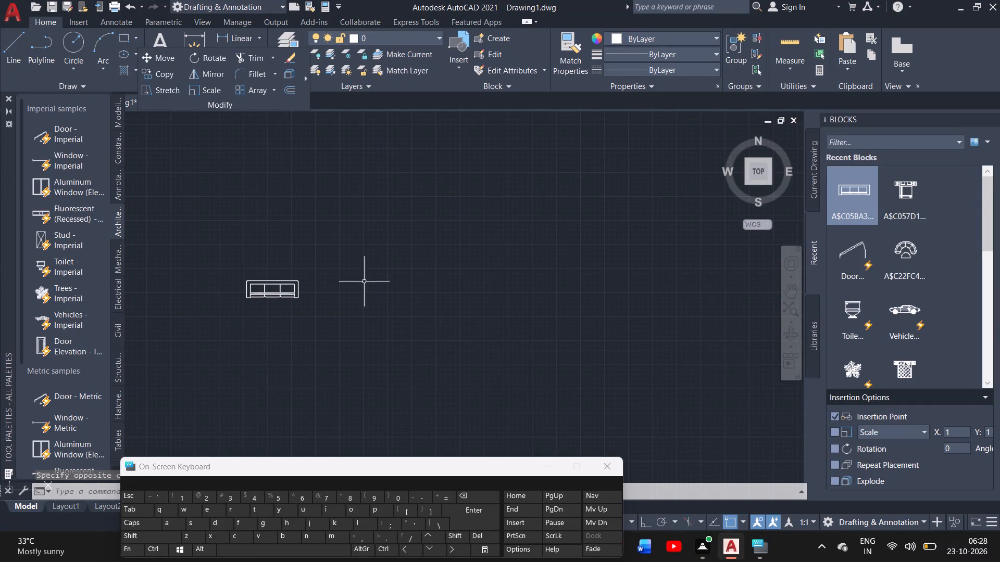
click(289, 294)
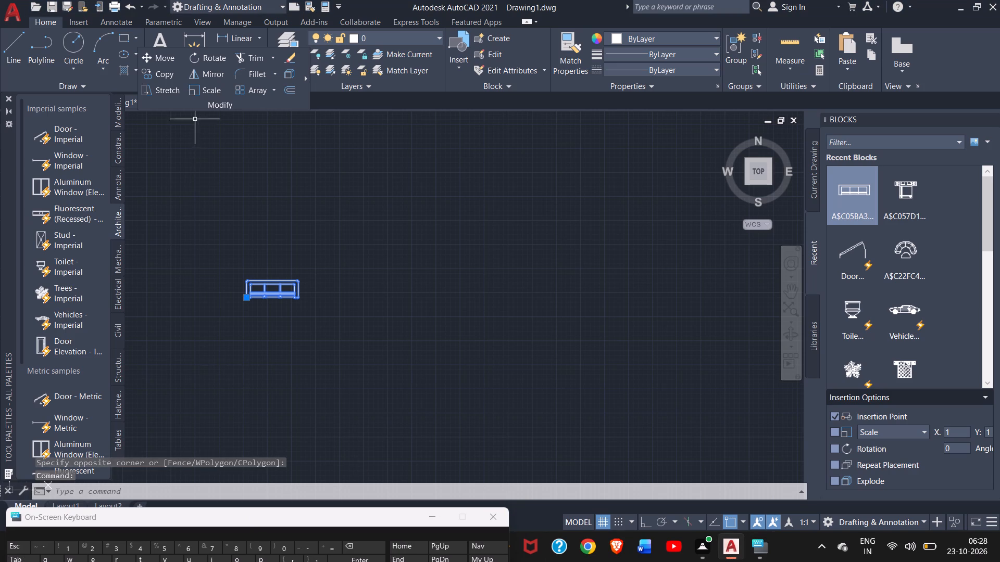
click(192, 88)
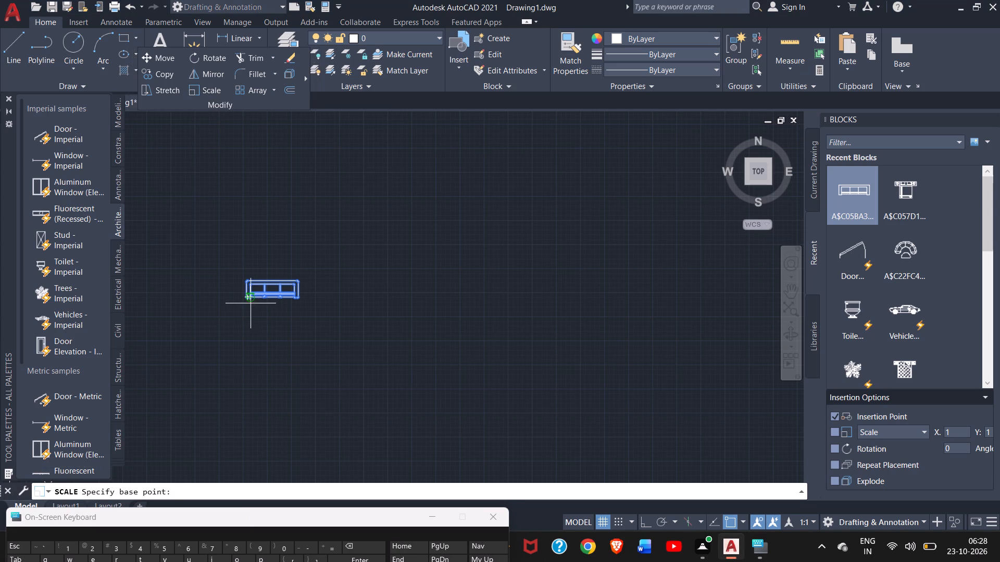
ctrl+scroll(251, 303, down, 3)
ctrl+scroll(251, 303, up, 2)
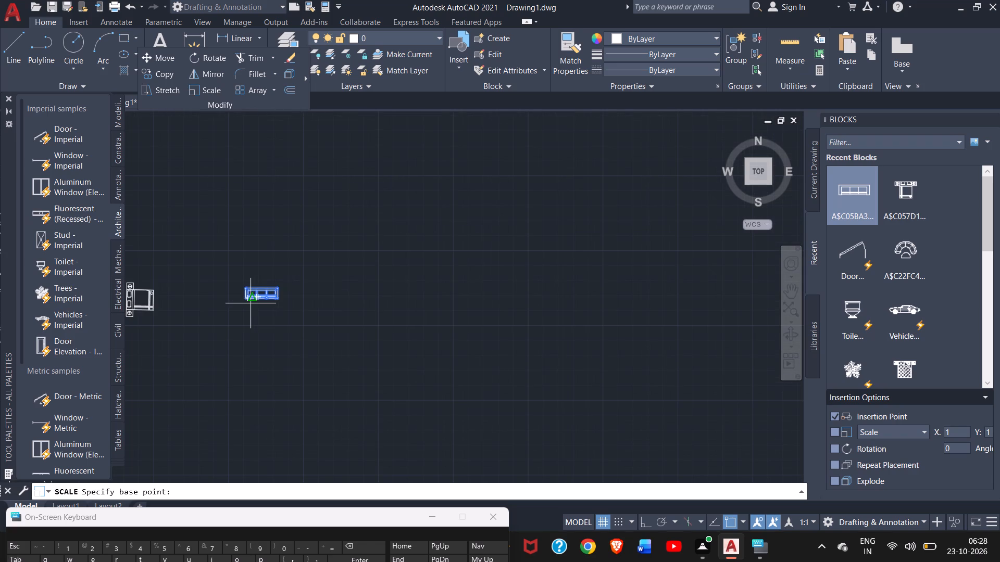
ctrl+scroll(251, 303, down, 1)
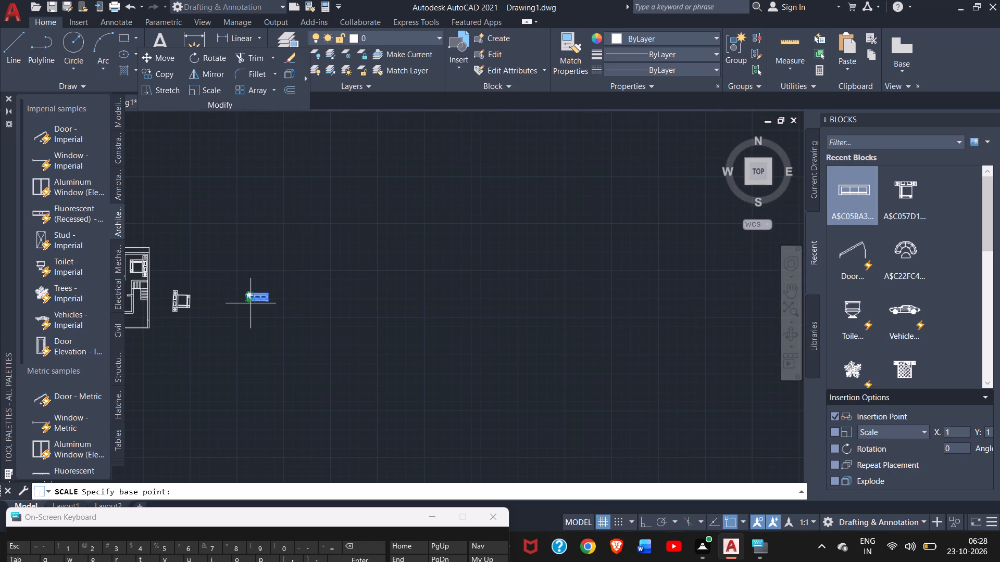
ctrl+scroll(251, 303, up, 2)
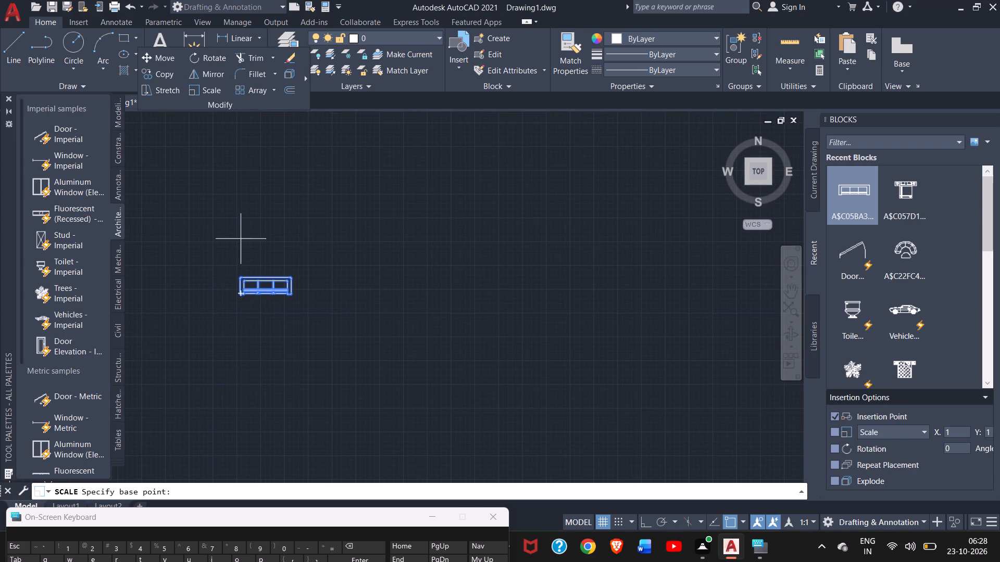
Rotate the sofa block a quarter turn counterclockwise about a point on its upper edge so it stands vertically.
click(214, 62)
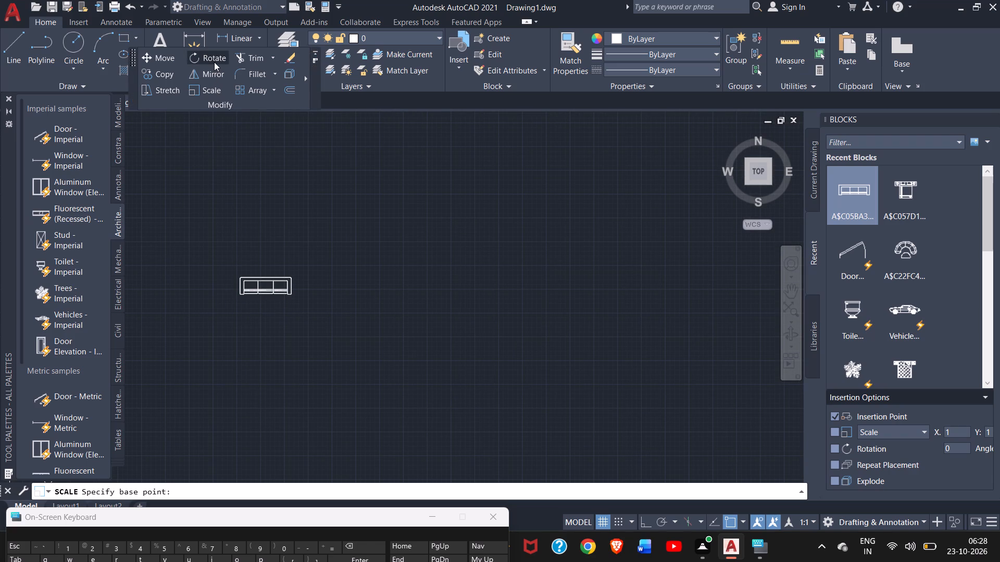
click(248, 294)
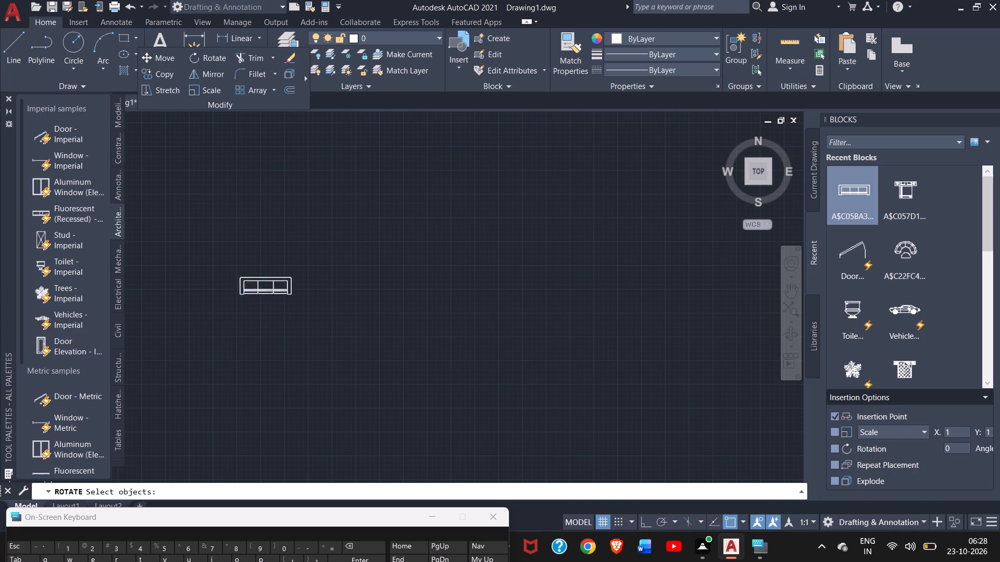
right_click(248, 294)
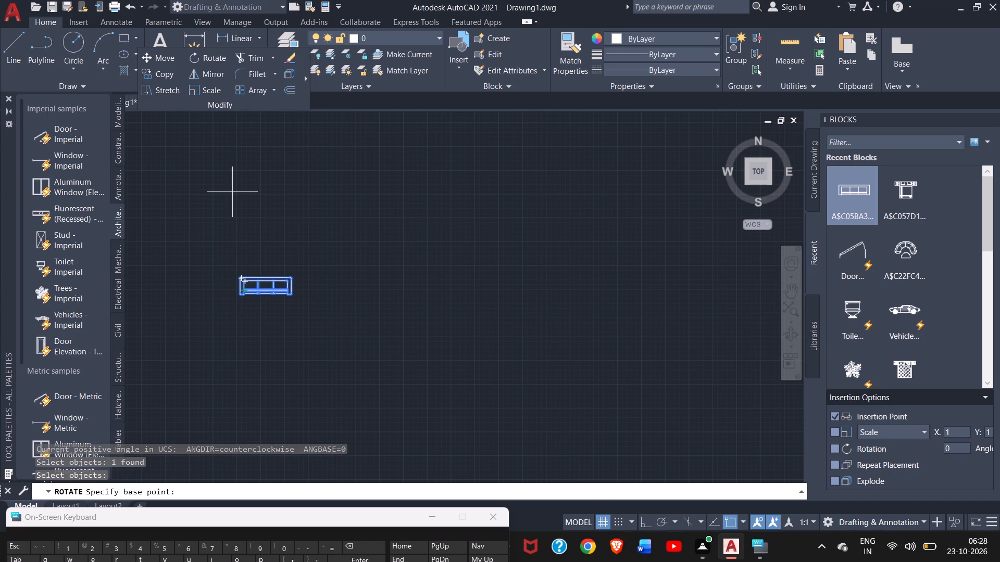
click(199, 53)
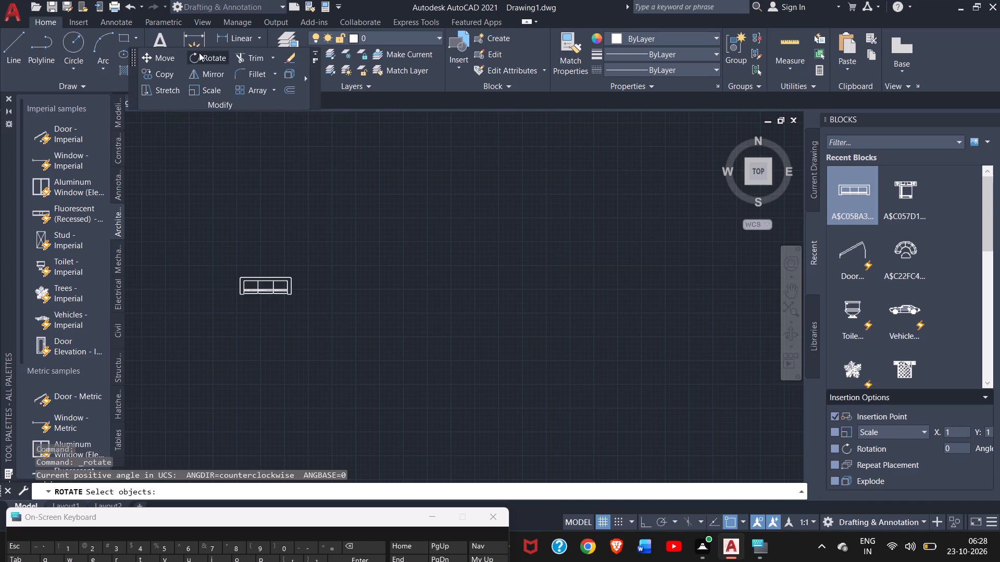
click(251, 276)
right_click(251, 276)
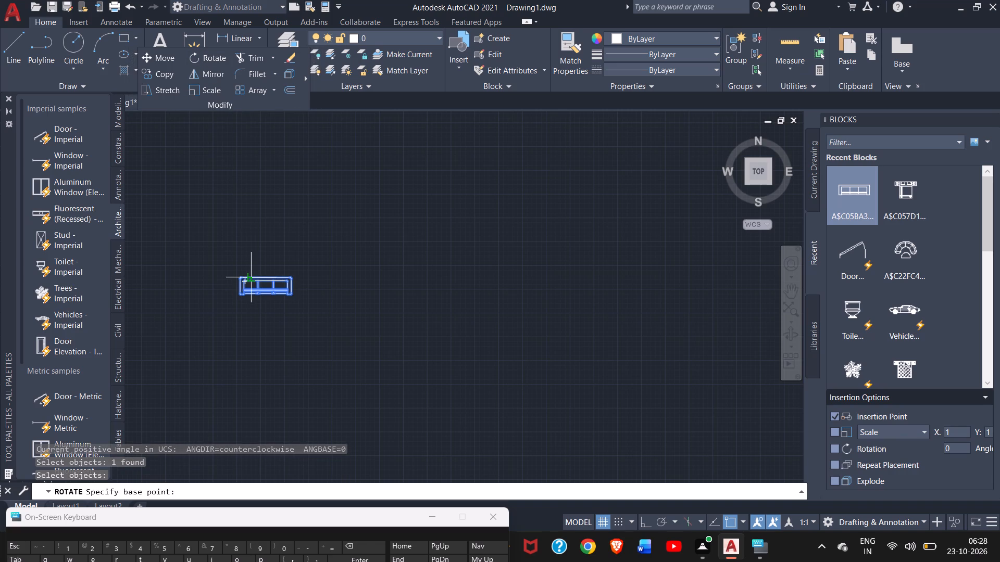
click(251, 276)
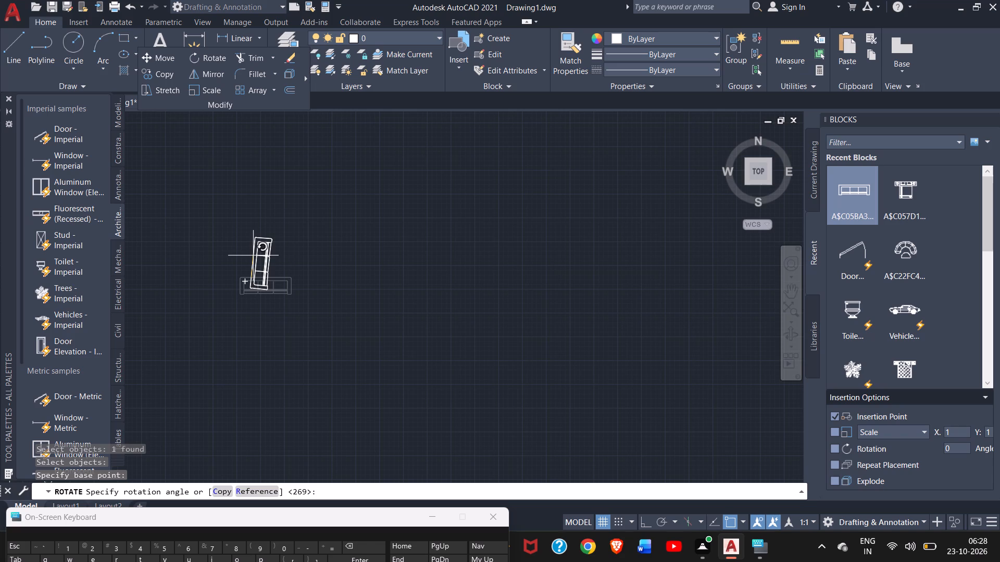
ctrl+scroll(253, 256, up, 2)
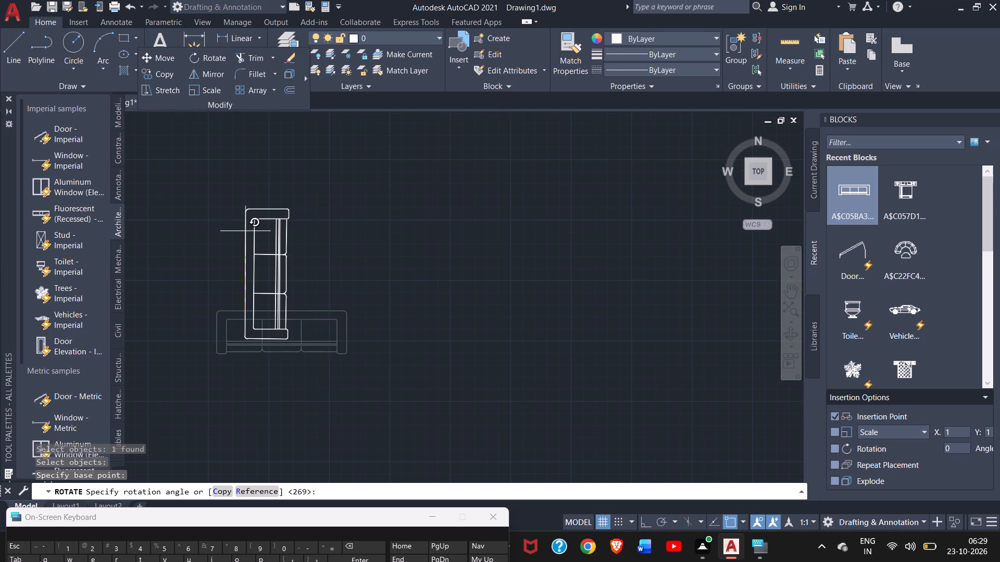
click(245, 231)
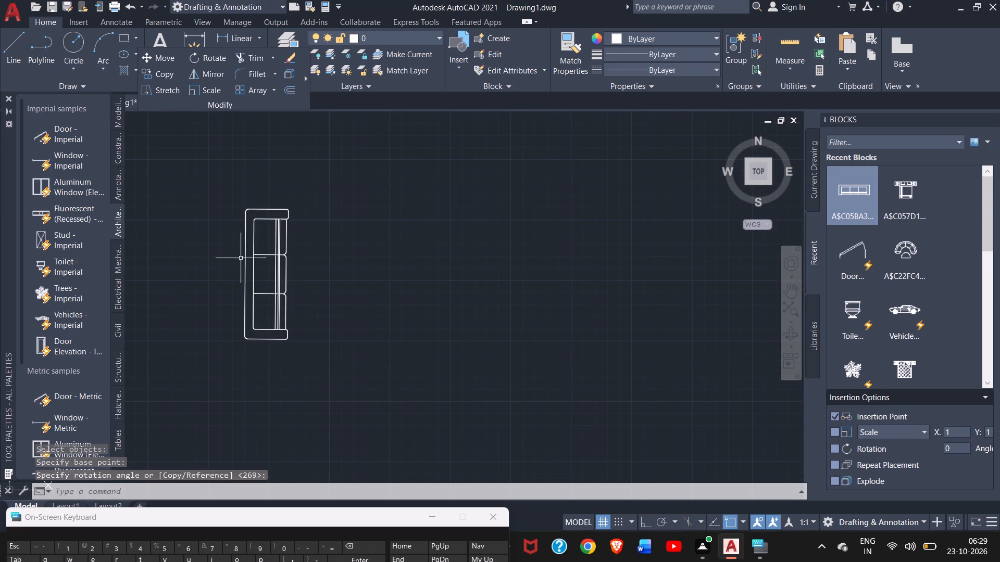
Scale the vertical sofa down from its lower-left corner to a size suited to the floor plan's rooms.
ctrl+scroll(238, 262, down, 4)
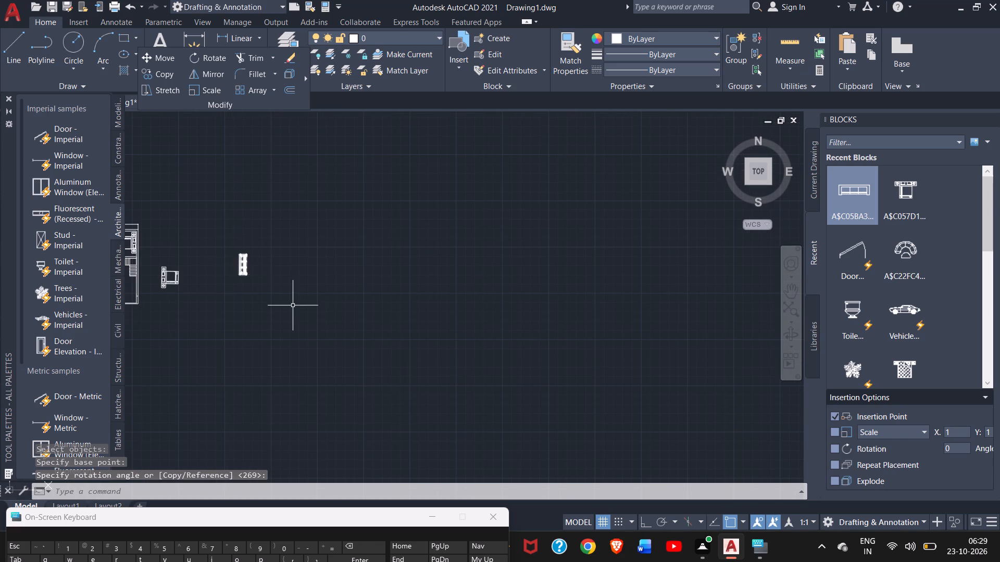
click(793, 289)
drag(665, 313, 761, 331)
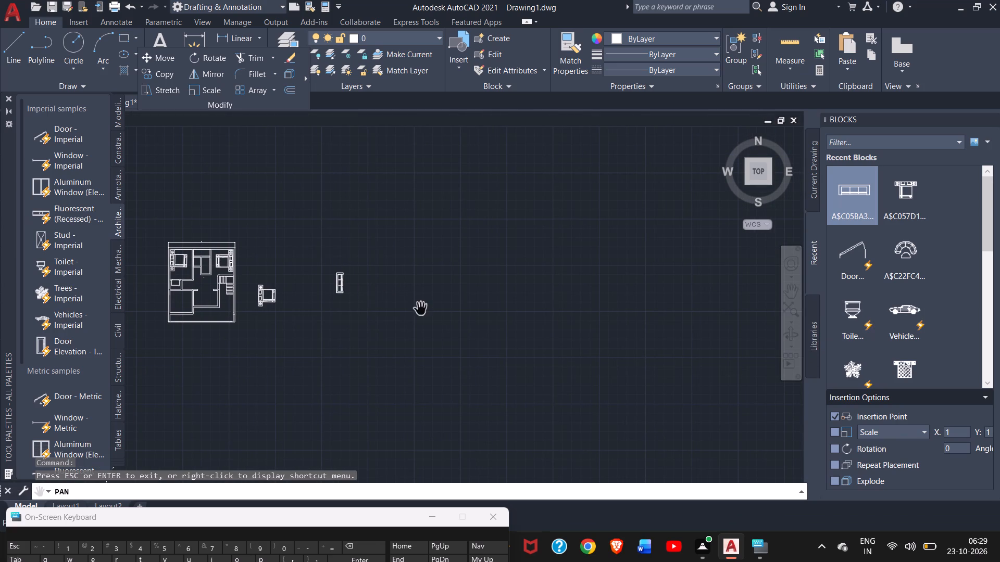
drag(419, 309, 521, 302)
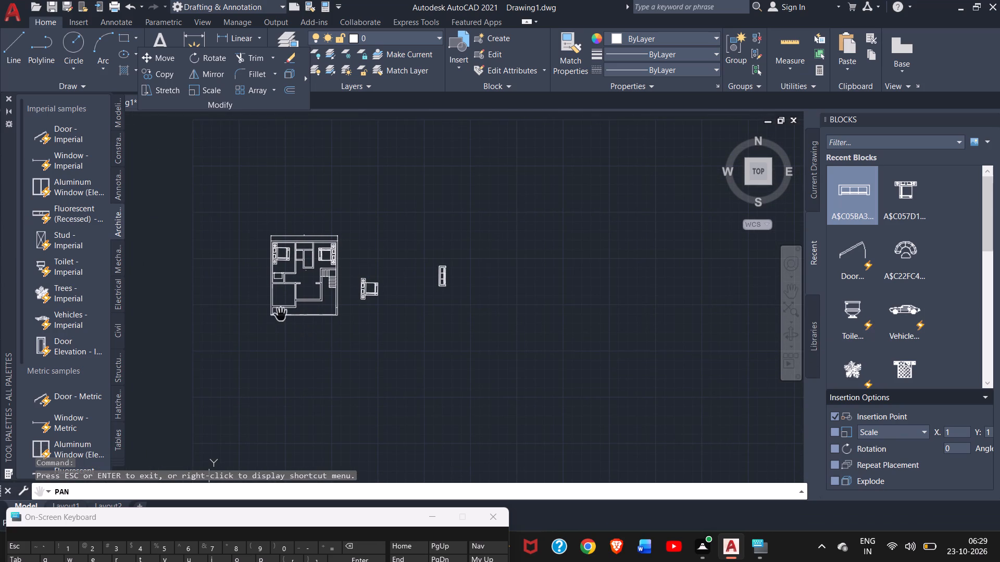
ctrl+scroll(280, 314, up, 2)
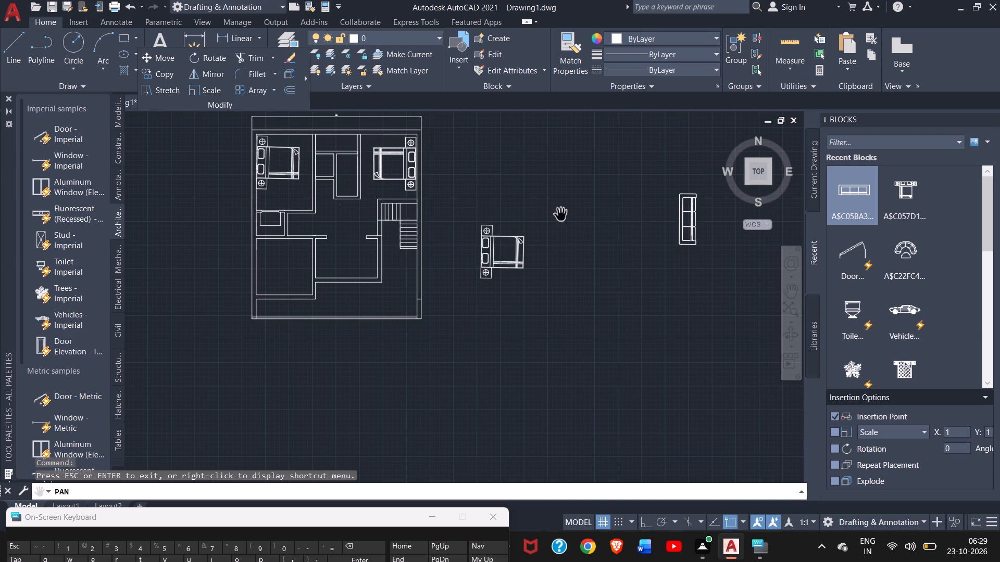
right_click(561, 215)
click(573, 221)
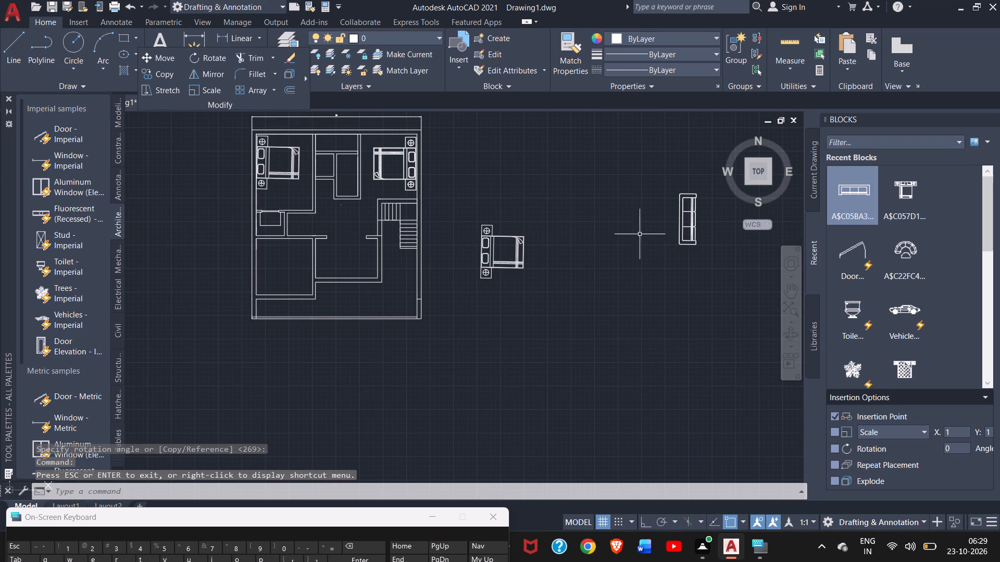
click(681, 230)
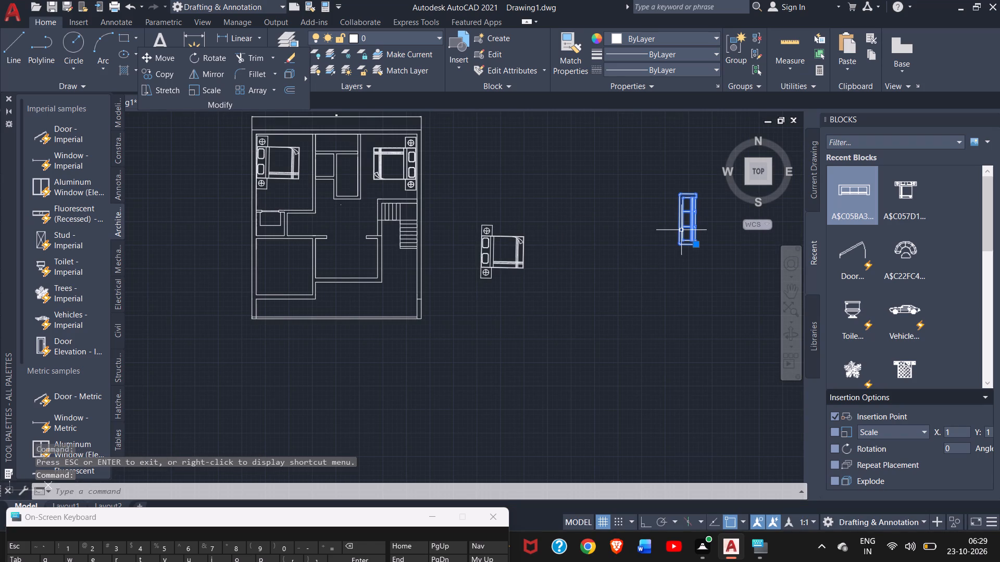
click(192, 94)
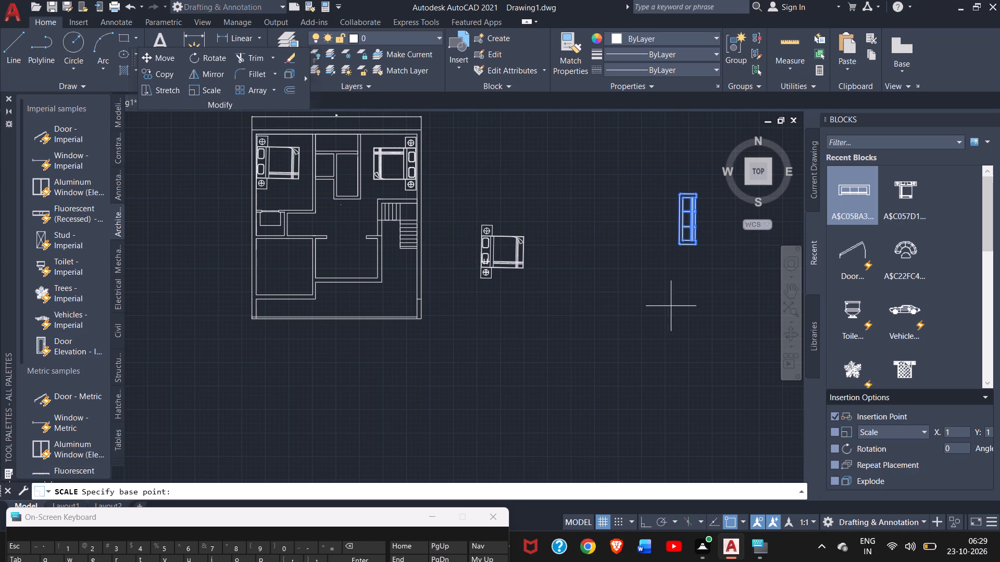
drag(680, 246, 680, 242)
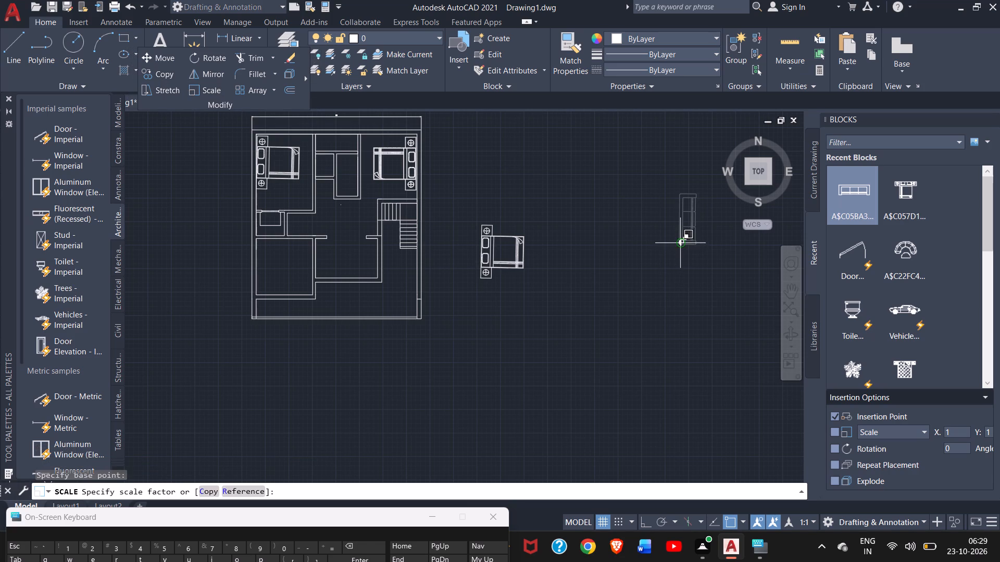
drag(680, 242, 681, 232)
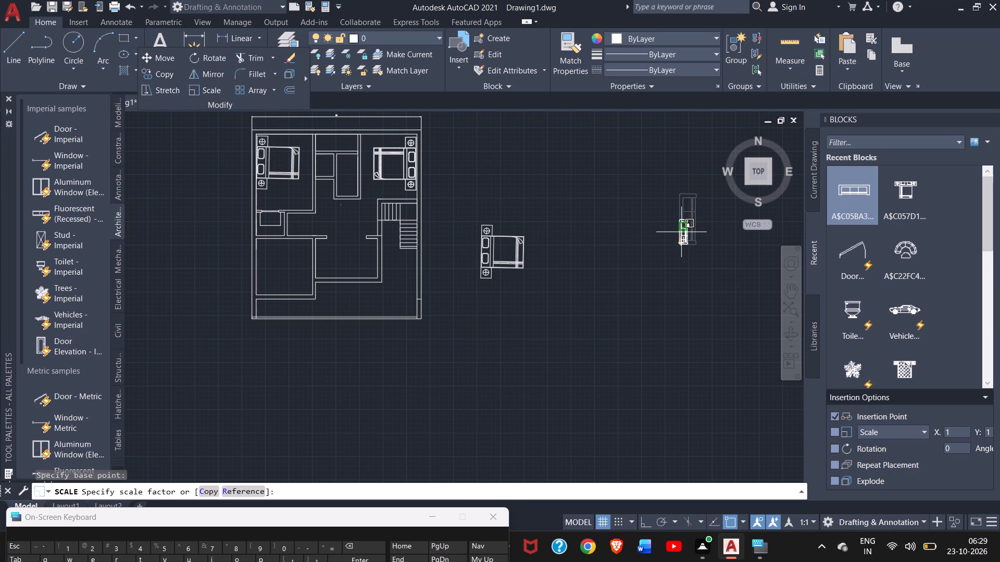
drag(681, 232, 681, 232)
click(681, 232)
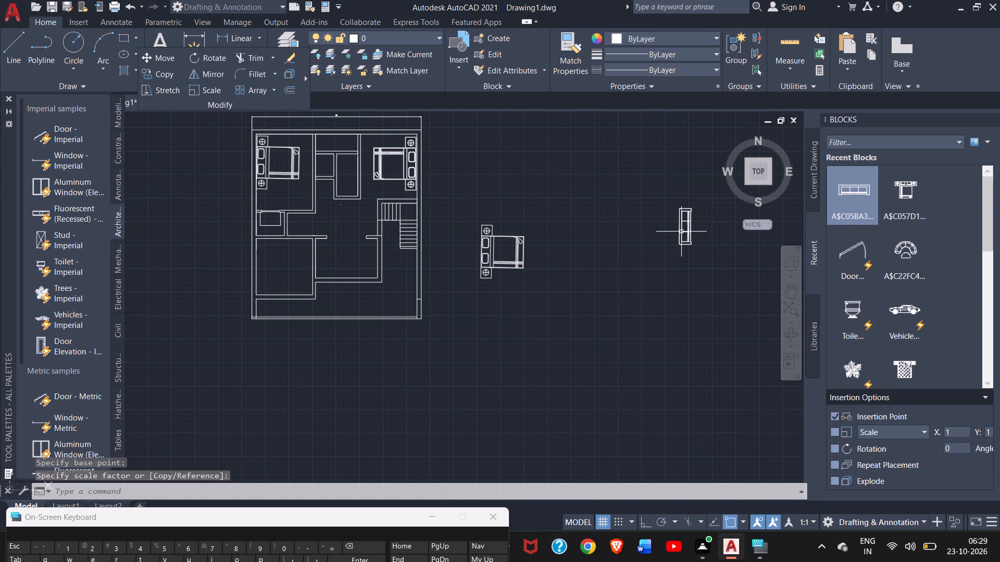
click(646, 238)
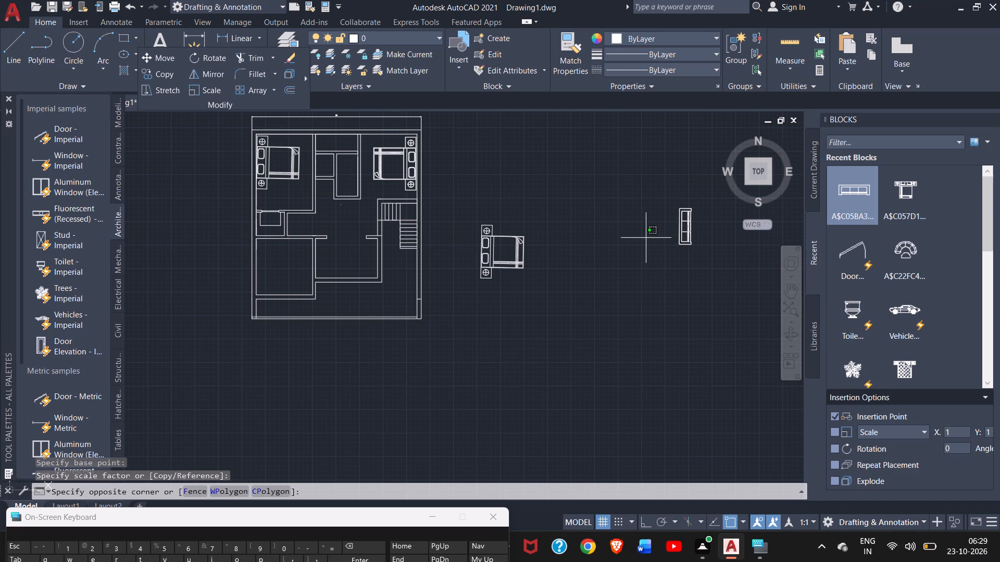
right_click(646, 238)
click(609, 215)
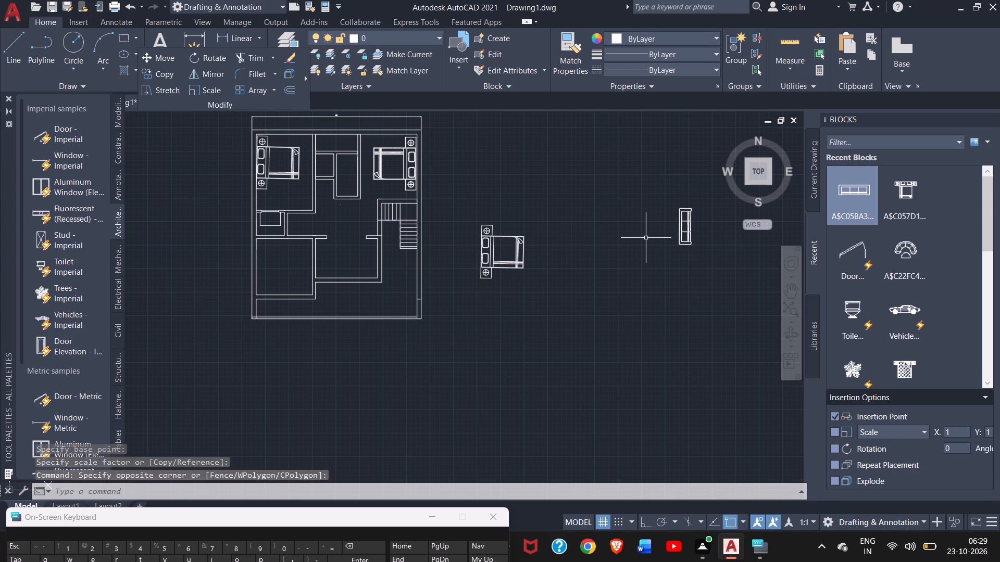
triple_click(609, 215)
click(697, 250)
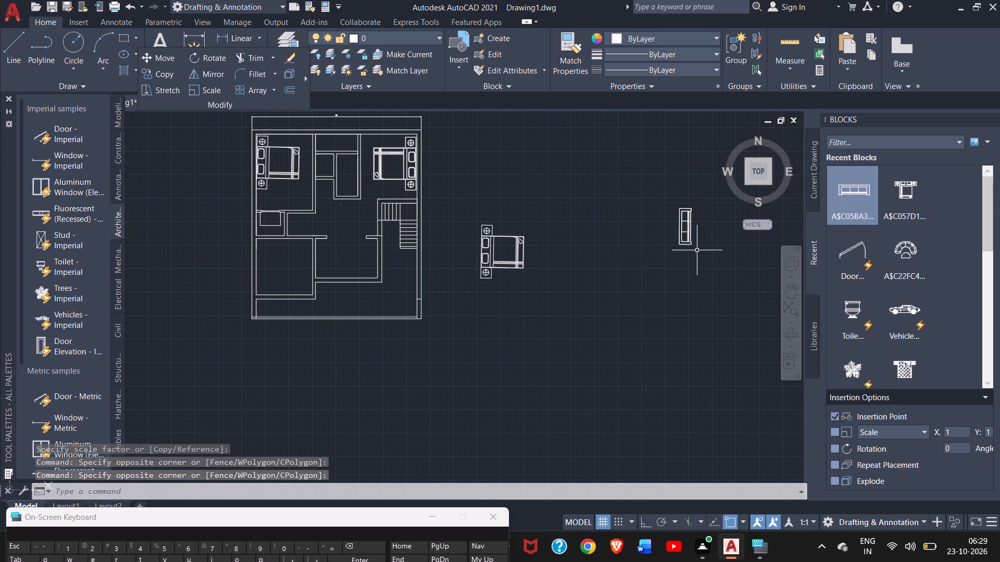
Copy the sofa into the floor plan's lower-left room, placing it vertically beside the left wall.
click(690, 230)
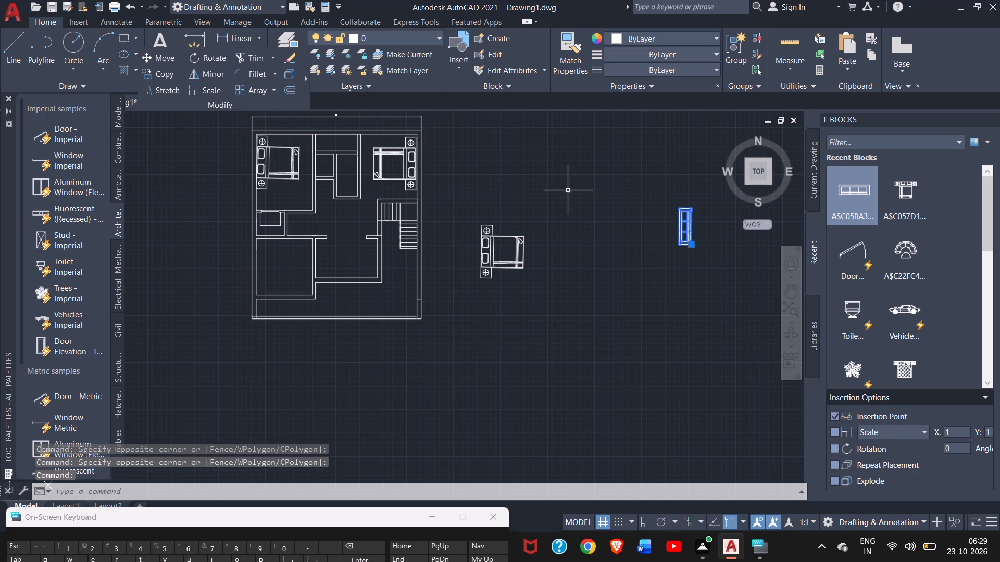
click(158, 68)
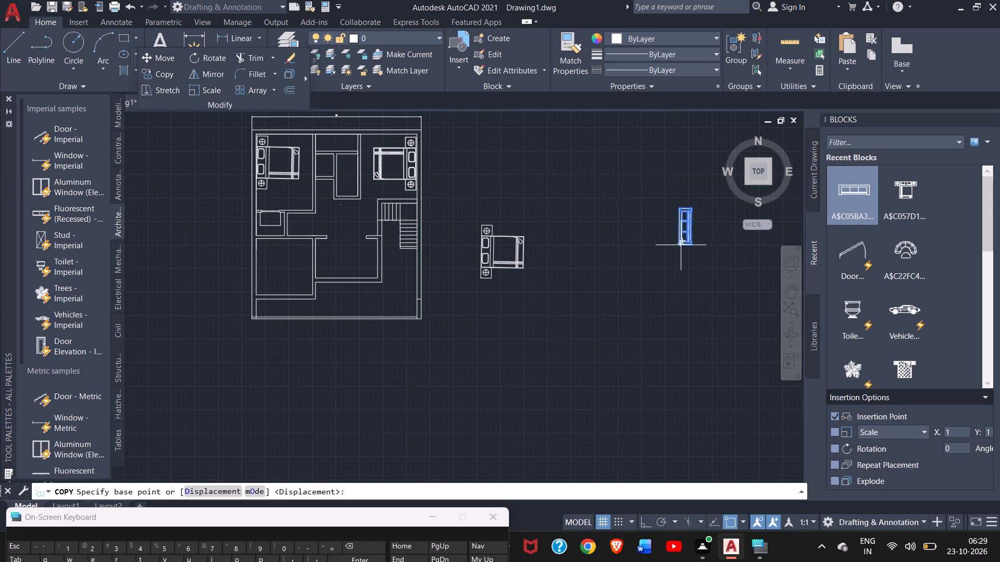
click(680, 231)
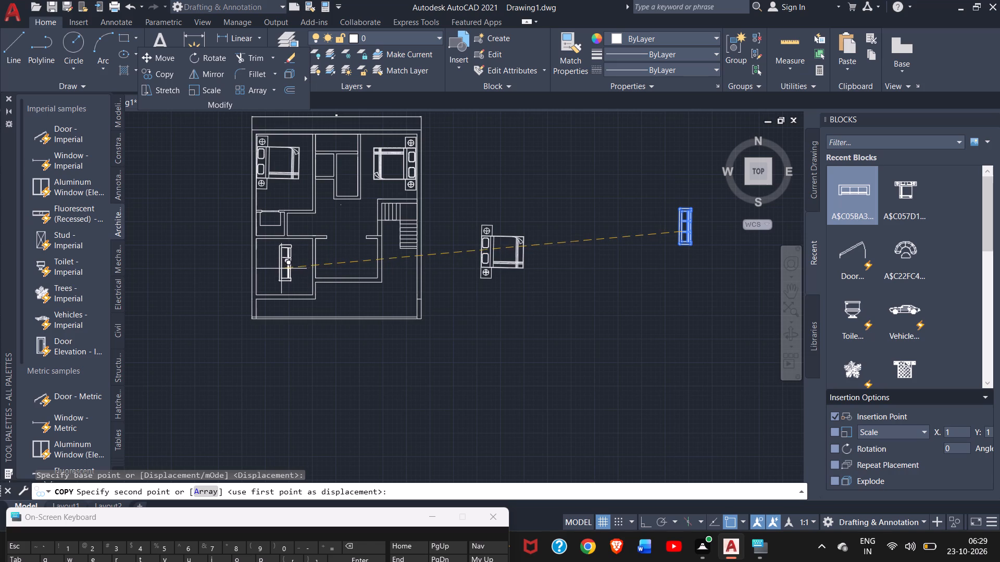
ctrl+scroll(243, 275, up, 3)
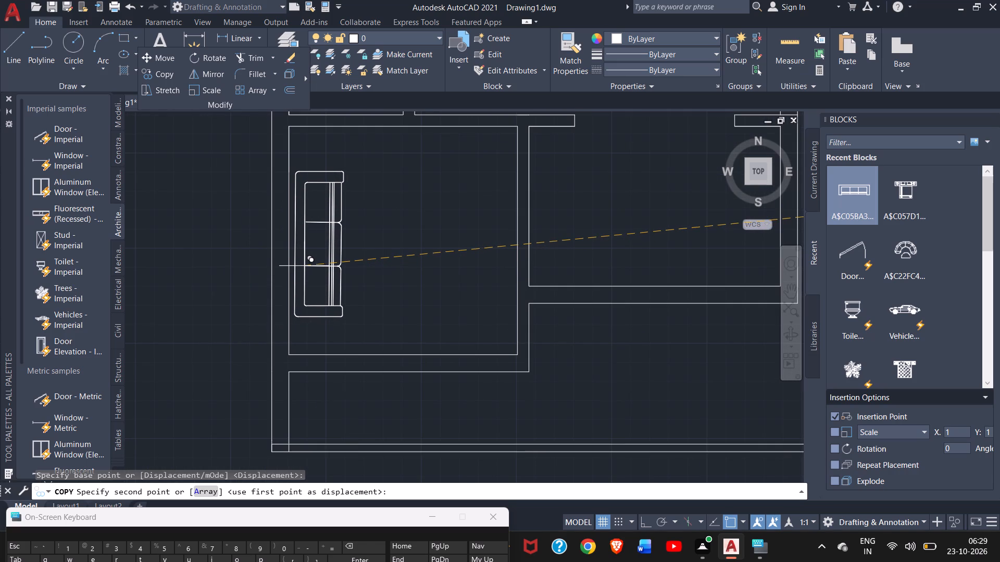
click(304, 266)
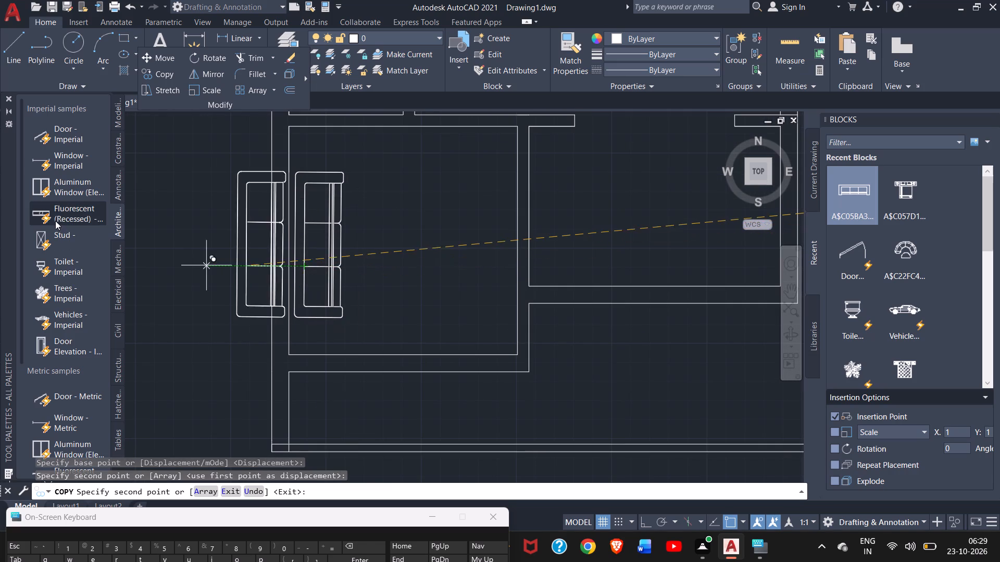
right_click(56, 221)
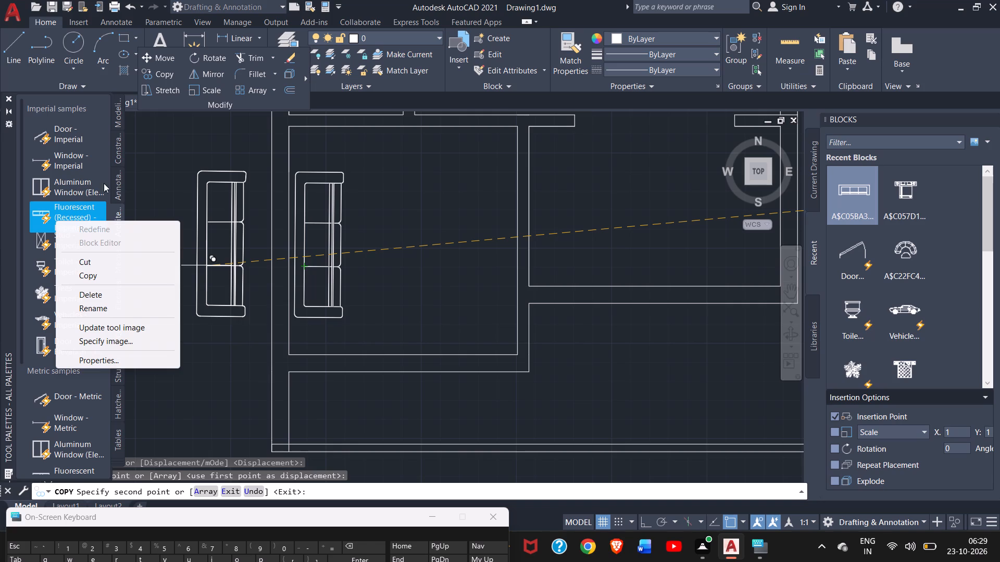
click(164, 200)
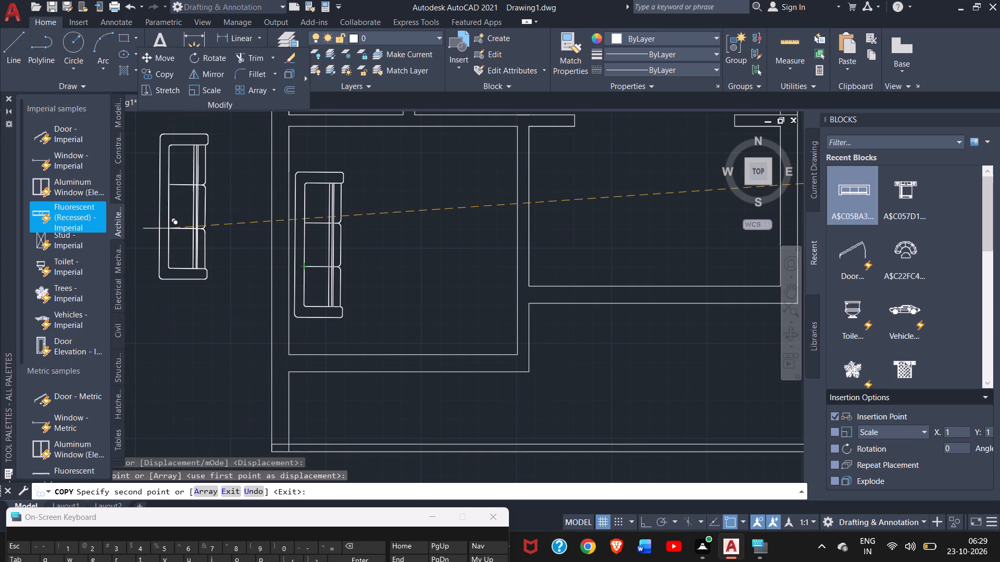
right_click(168, 233)
click(181, 246)
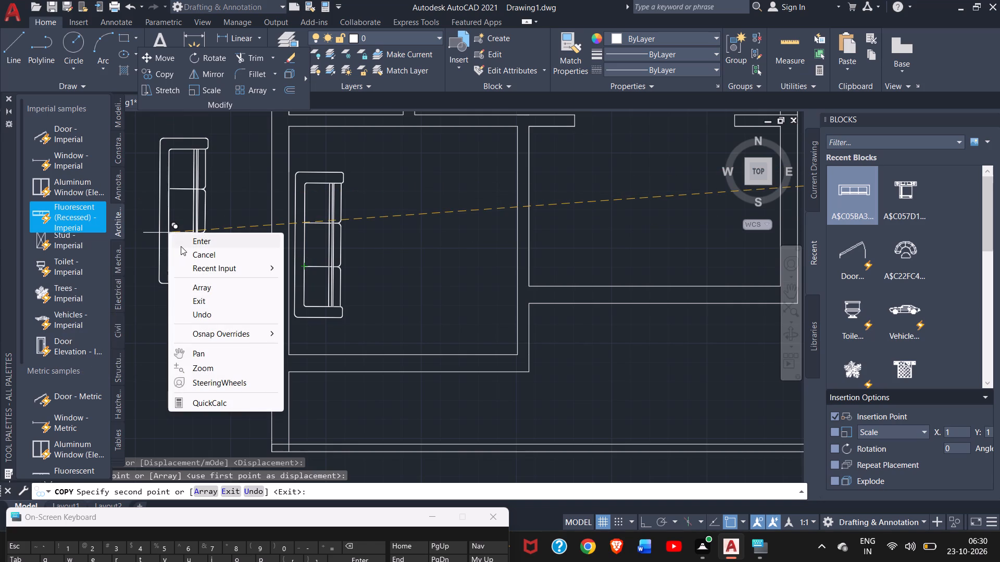
ctrl+scroll(189, 262, down, 3)
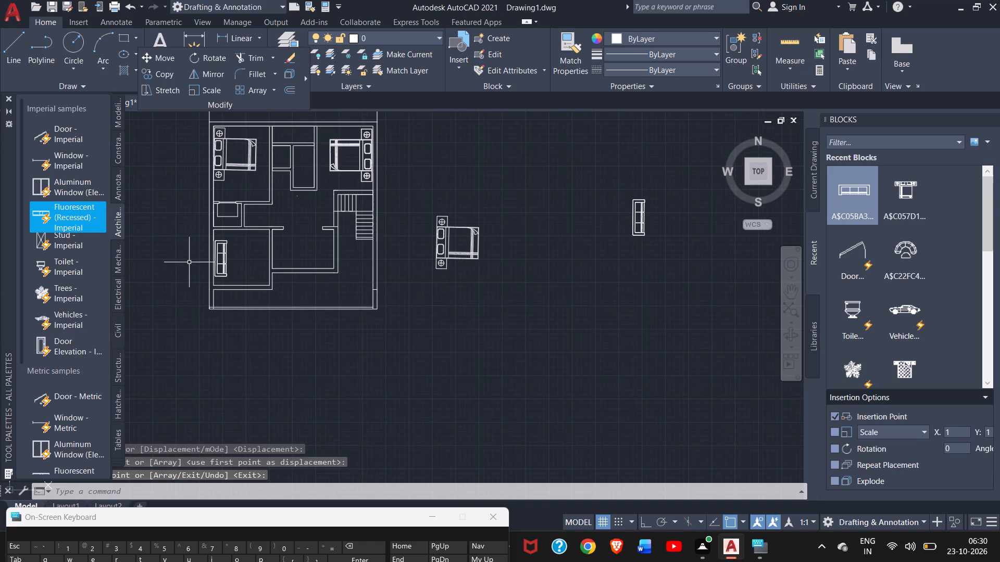
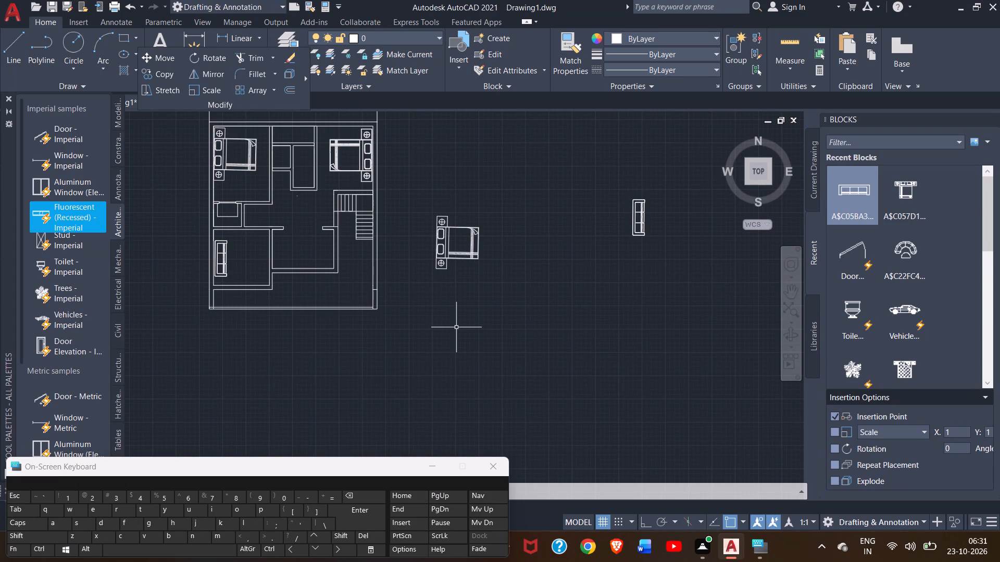
Move the vertical sofa in the lower-left room slightly down along the left wall, toward the room's lower corner.
ctrl+scroll(441, 240, up, 2)
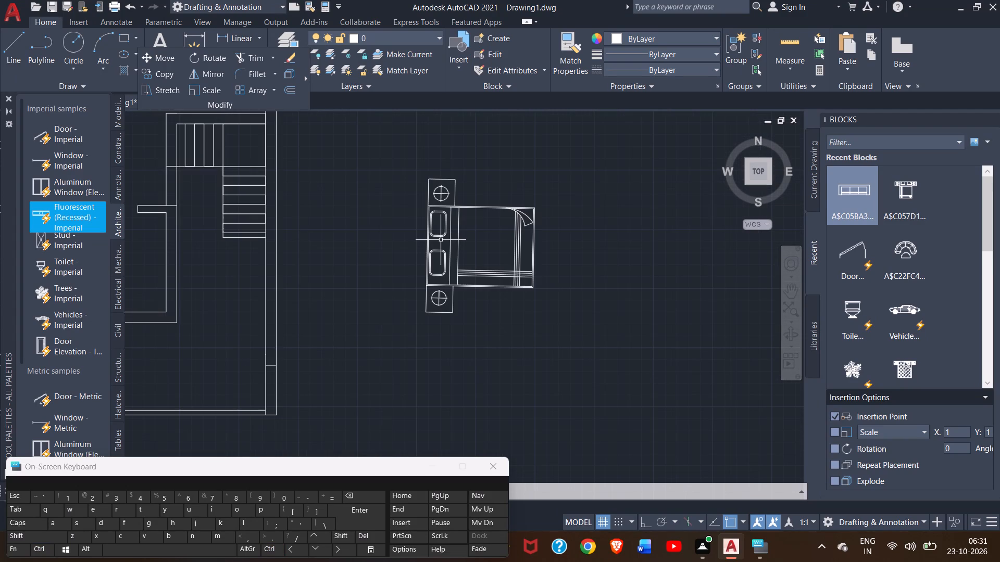
ctrl+scroll(441, 240, down, 2)
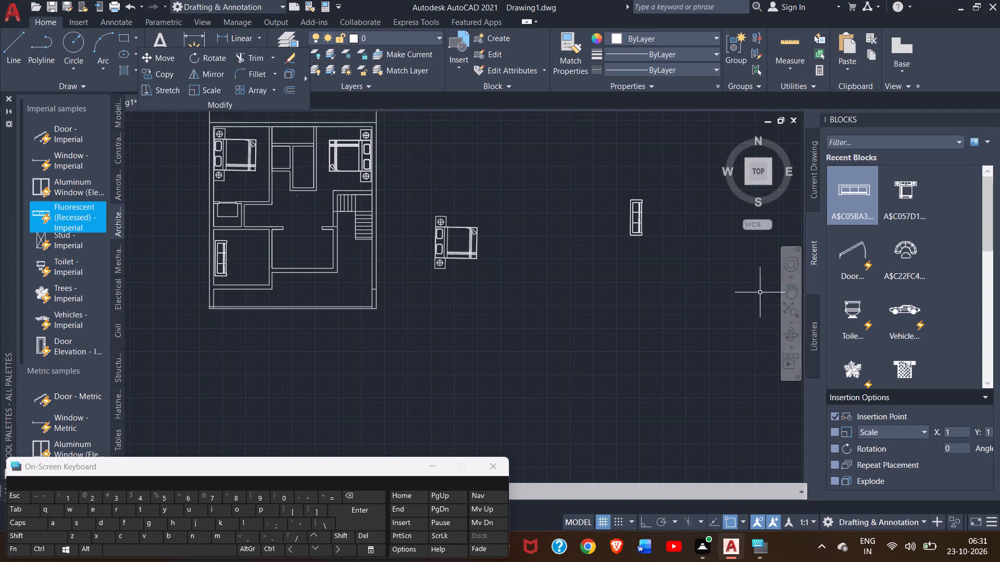
click(781, 295)
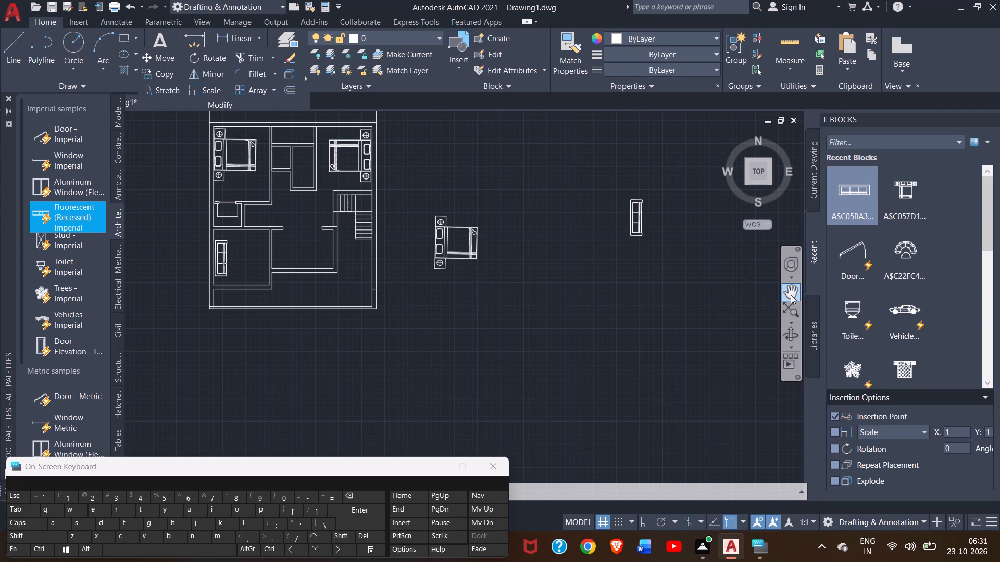
click(791, 295)
drag(565, 304, 622, 306)
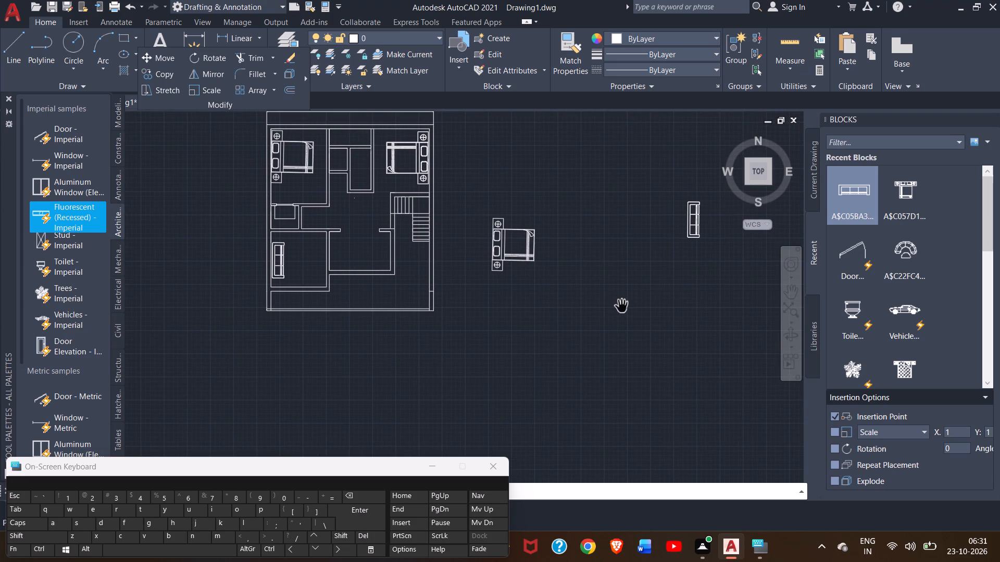
ctrl+scroll(272, 269, up, 3)
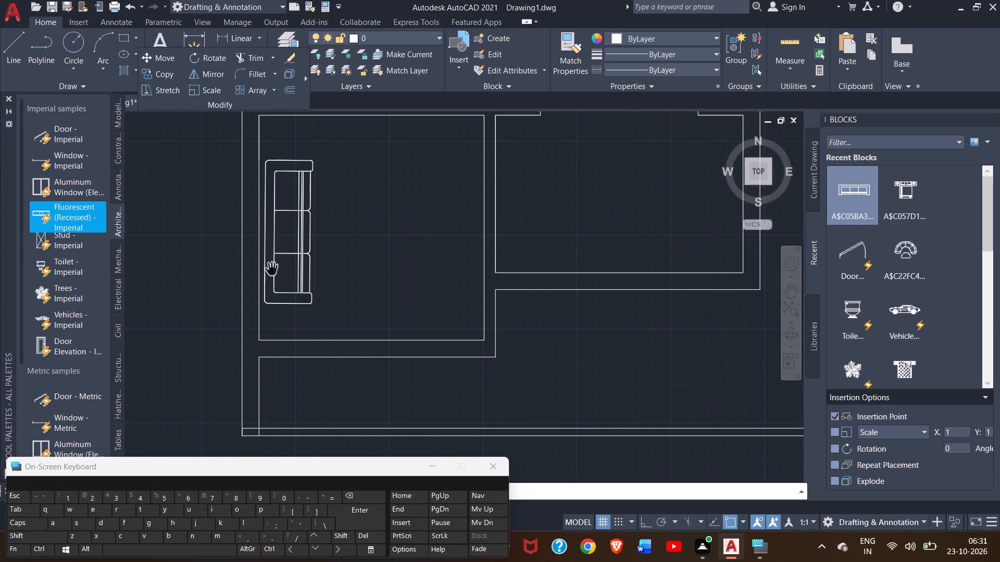
ctrl+scroll(272, 269, down, 1)
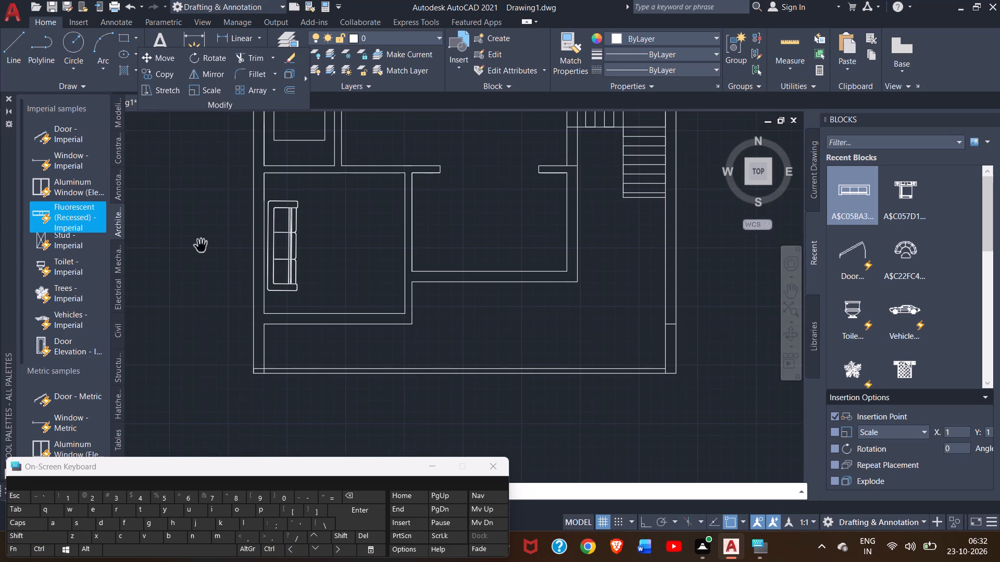
right_click(201, 246)
click(217, 261)
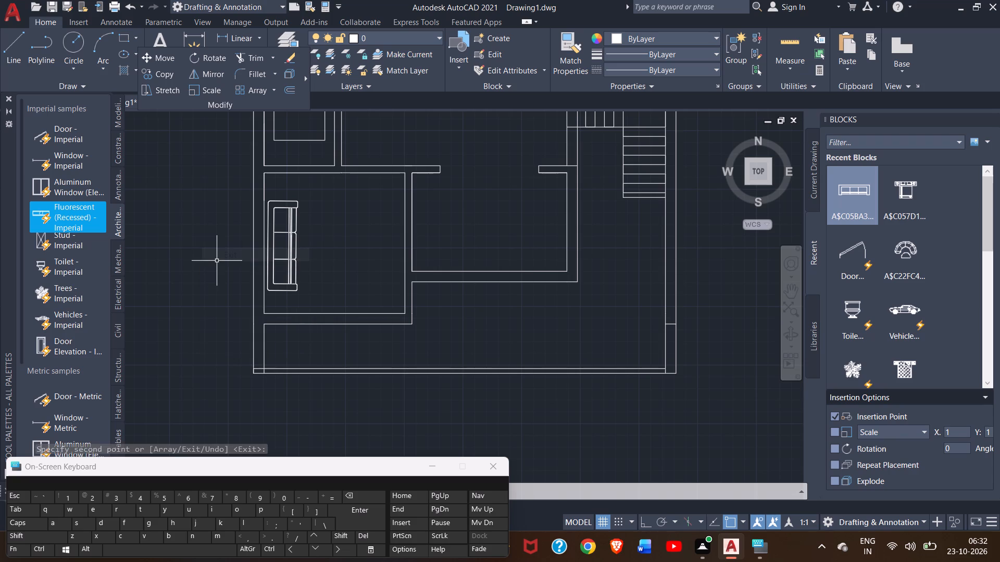
ctrl+scroll(290, 224, up, 2)
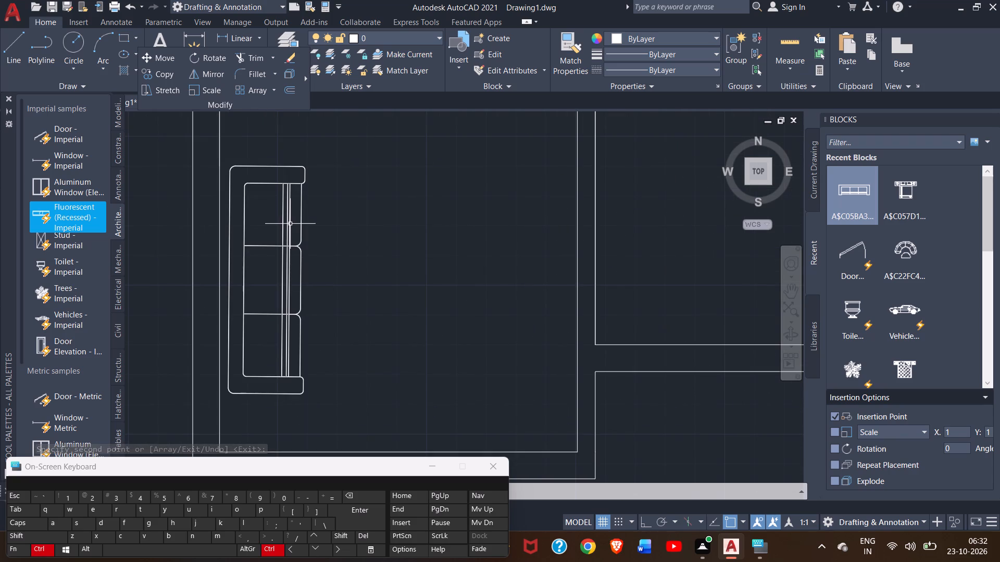
ctrl+scroll(290, 224, down, 2)
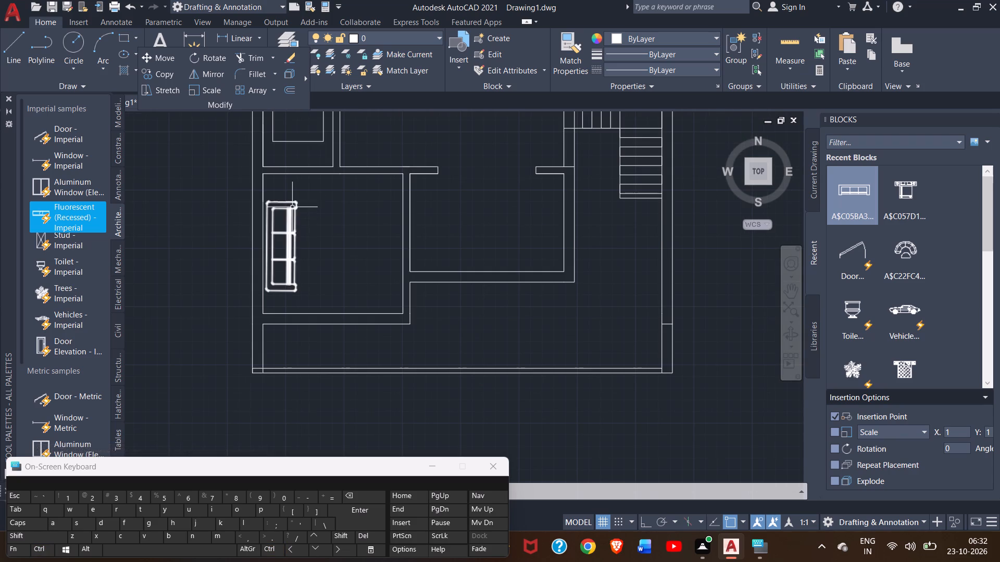
click(292, 207)
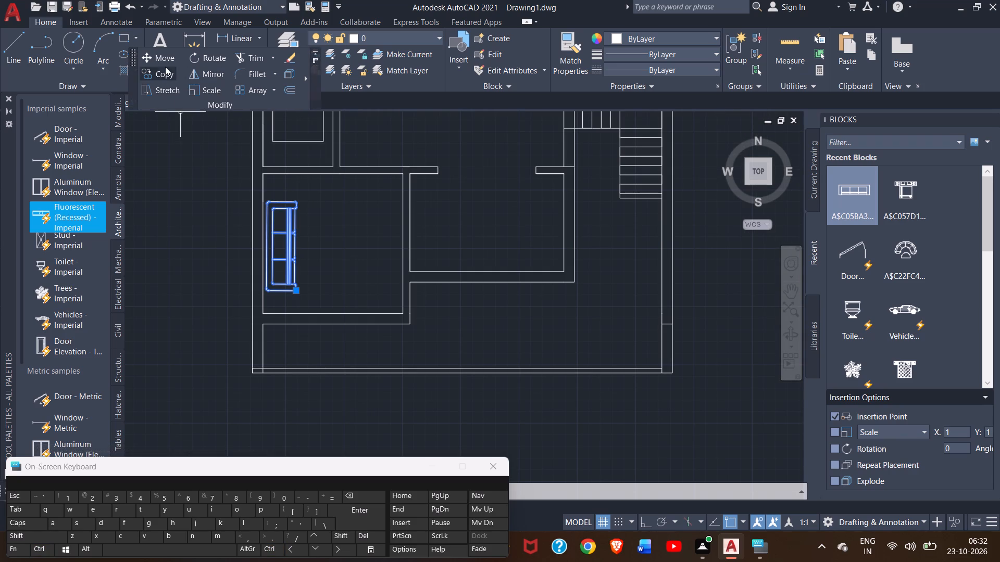
click(159, 58)
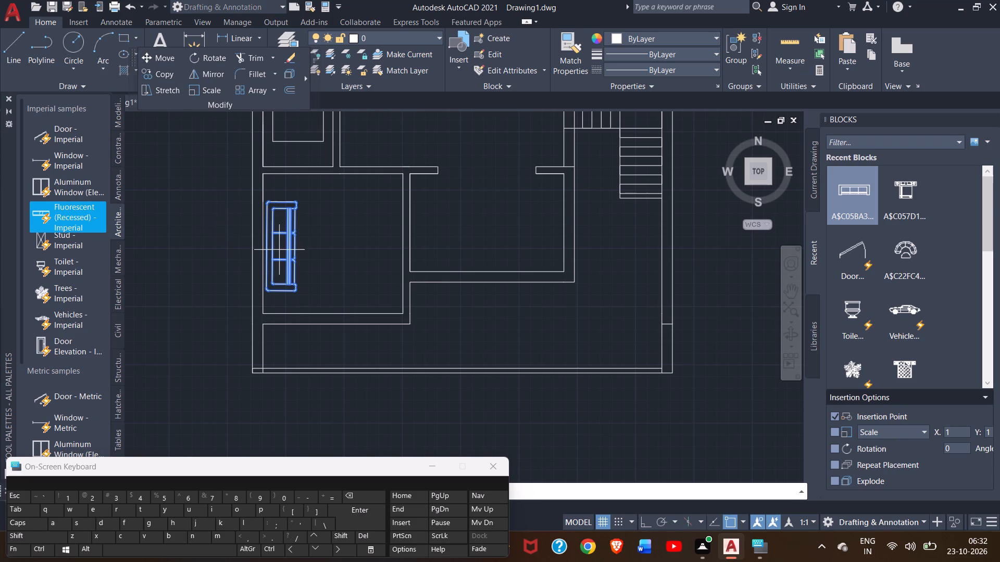
drag(273, 241, 271, 258)
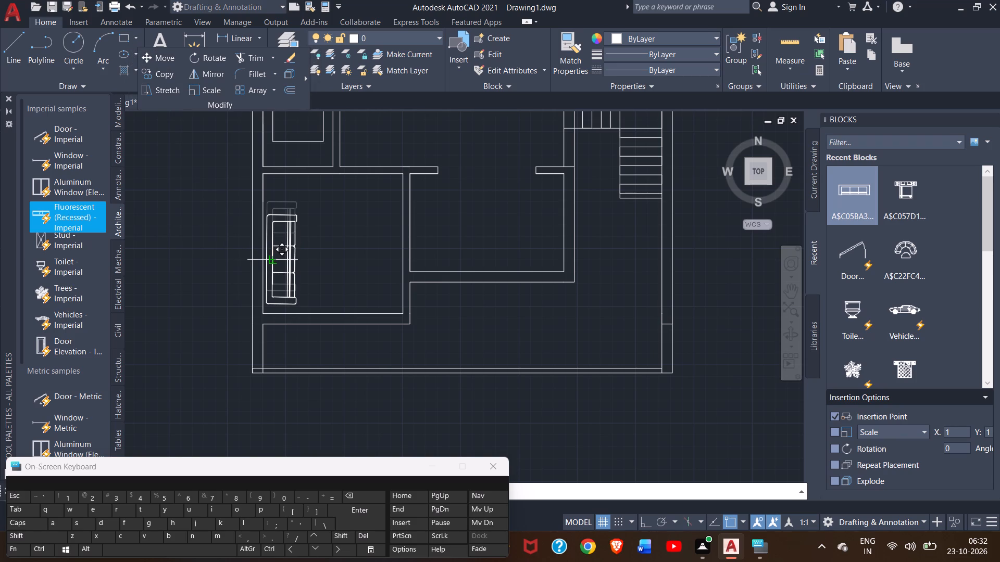
drag(271, 258, 268, 272)
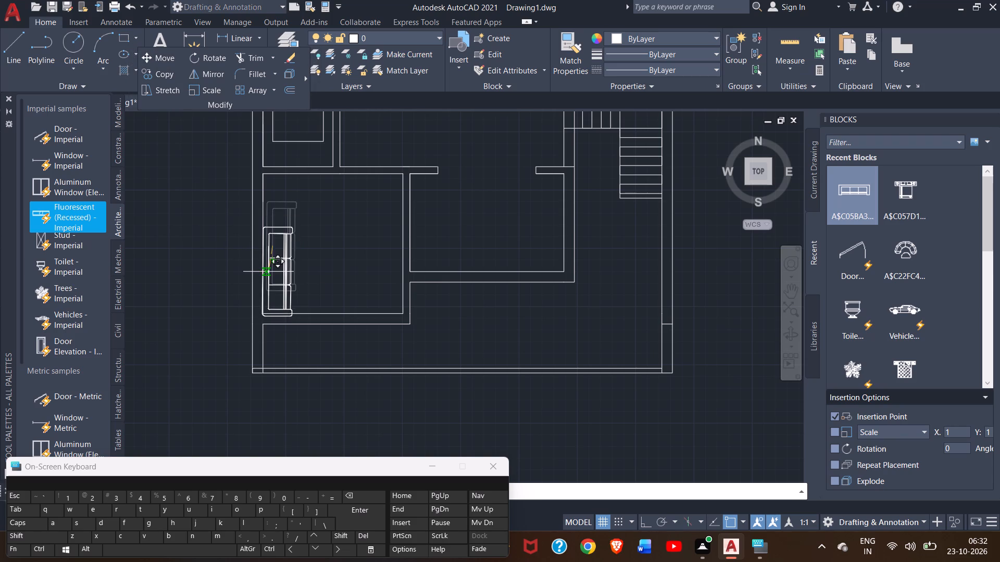
drag(268, 272, 271, 265)
ctrl+scroll(271, 265, up, 1)
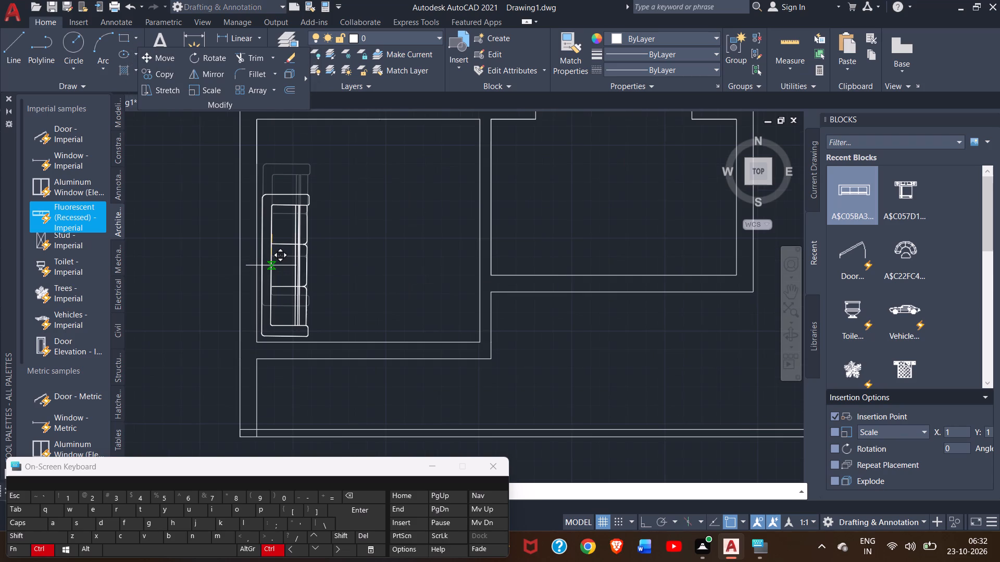
click(270, 265)
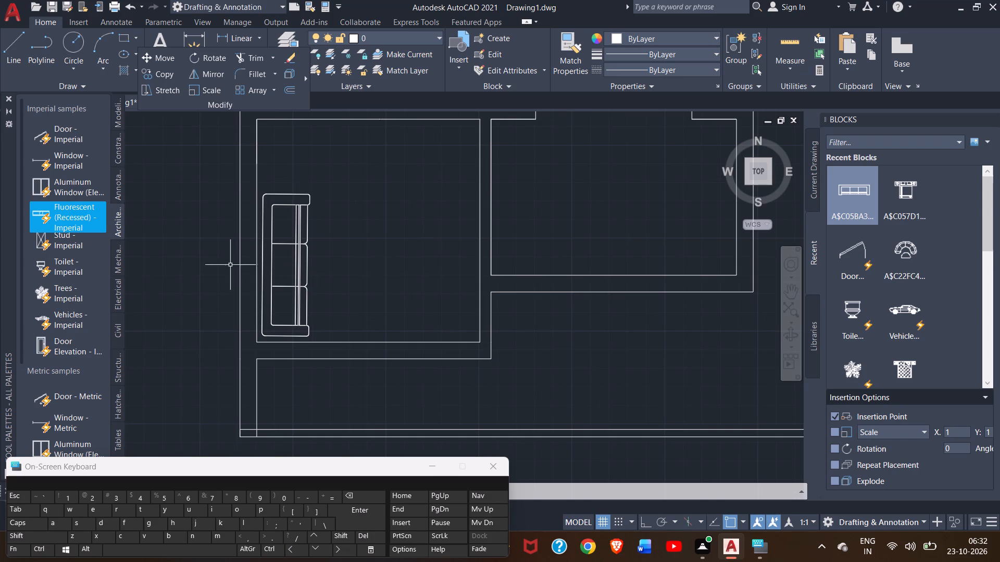
right_click(187, 251)
click(166, 238)
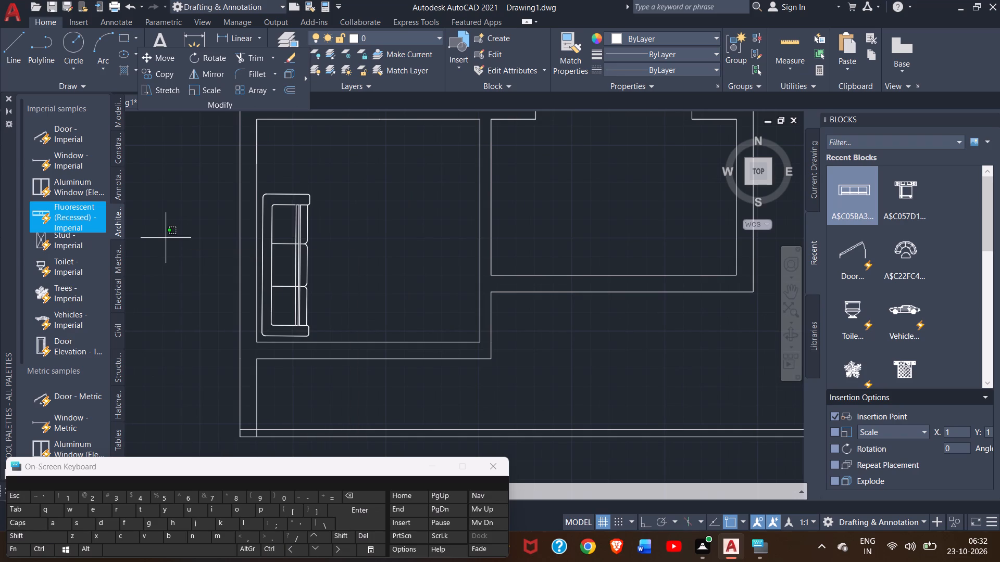
double_click(166, 238)
right_click(166, 238)
click(157, 229)
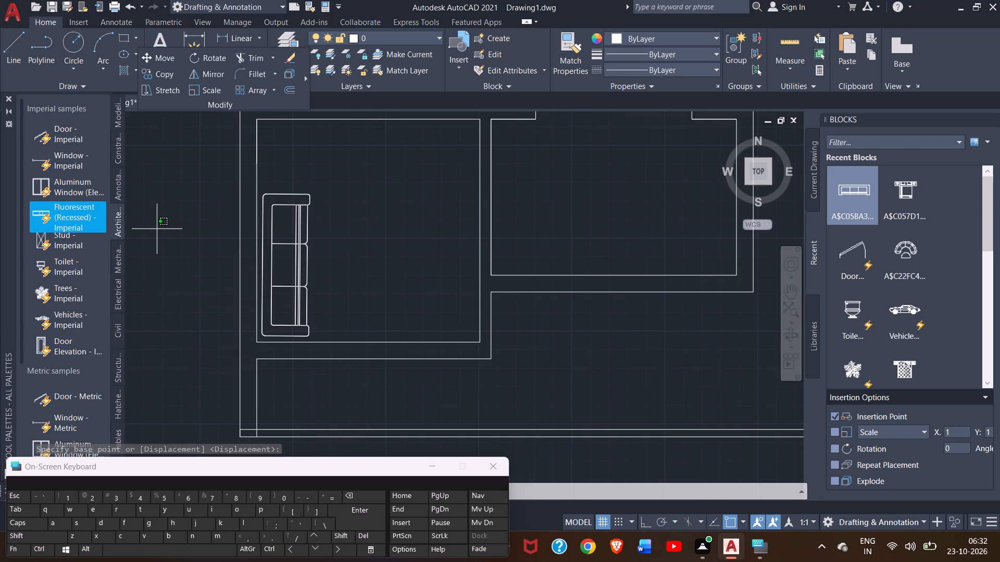
click(196, 232)
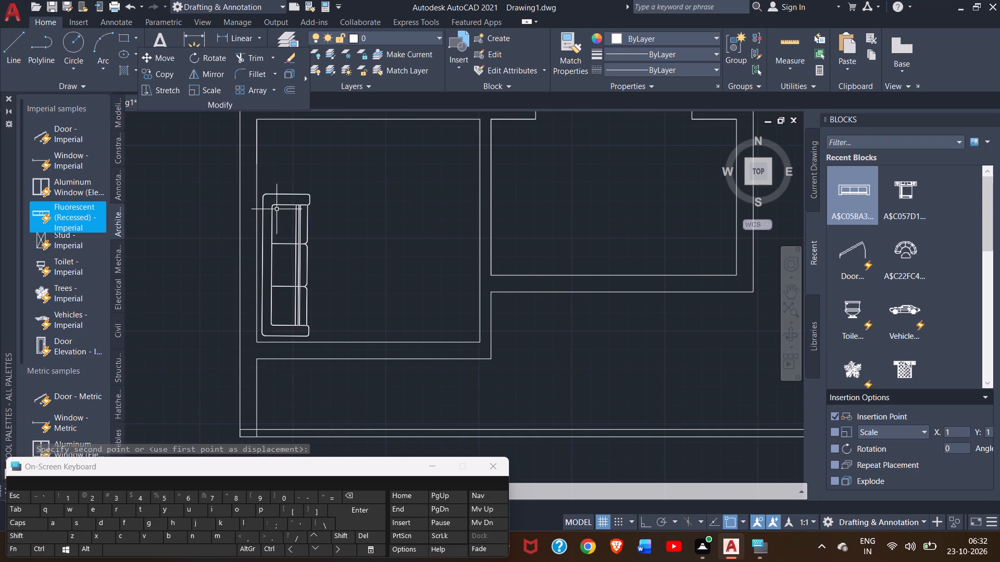
Copy the vertical sofa up and to the right within the lower-left room, leaving a gap between the two sofas.
click(270, 206)
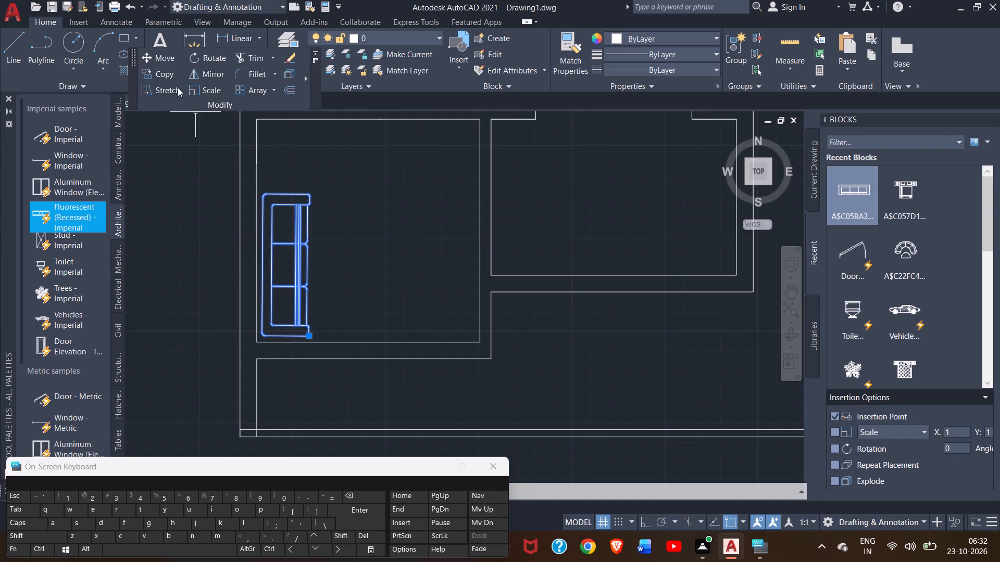
click(157, 76)
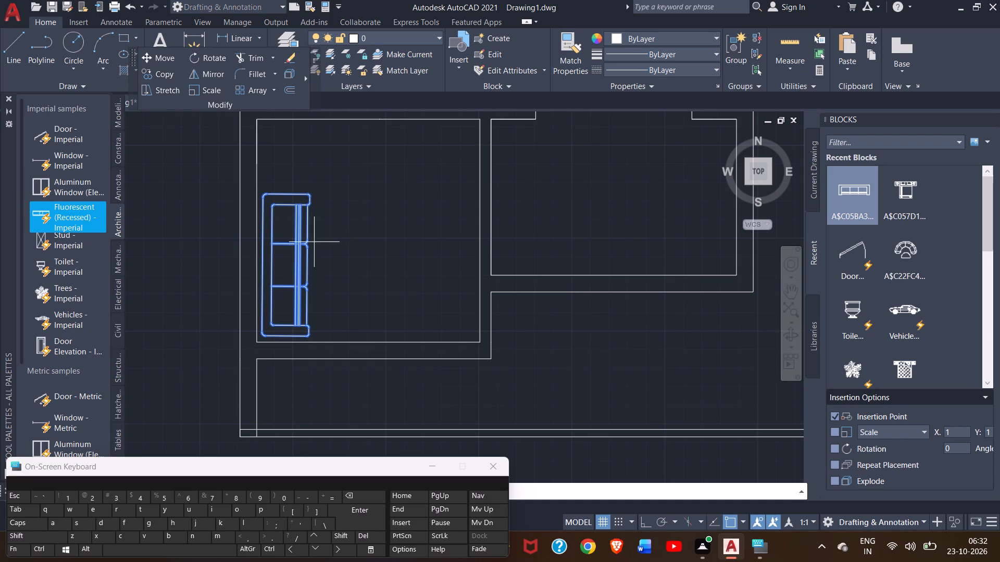
drag(298, 246, 367, 178)
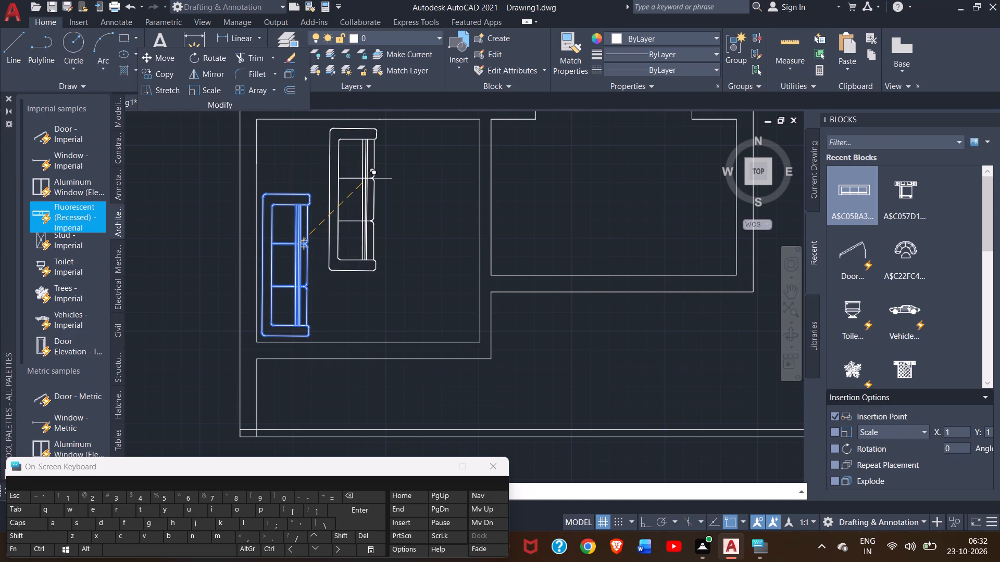
drag(367, 178, 374, 179)
click(374, 179)
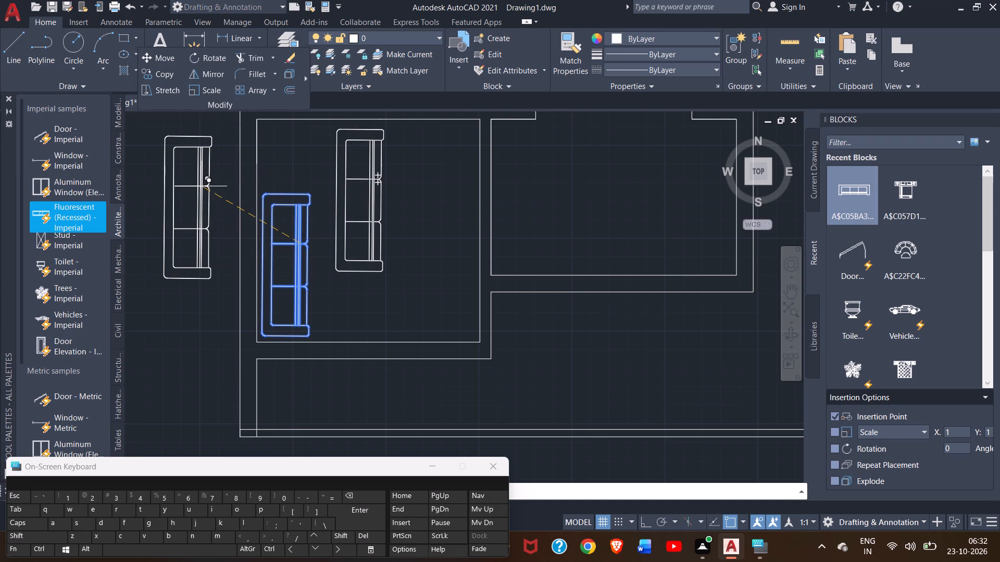
right_click(202, 186)
click(220, 194)
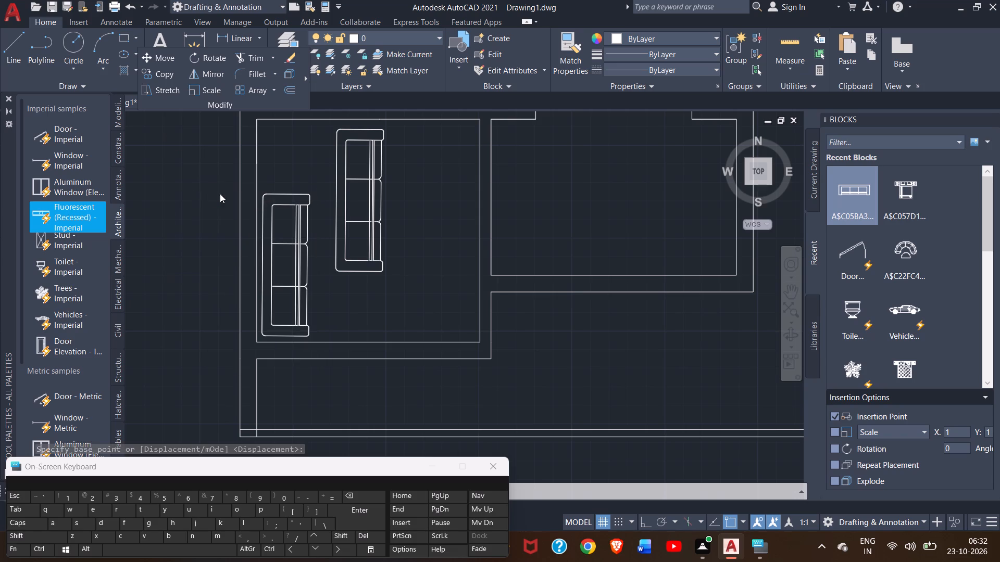
Rotate the copied sofa a quarter turn clockwise about its lower-left corner, with Ortho on, so it lies horizontally.
click(337, 177)
click(208, 61)
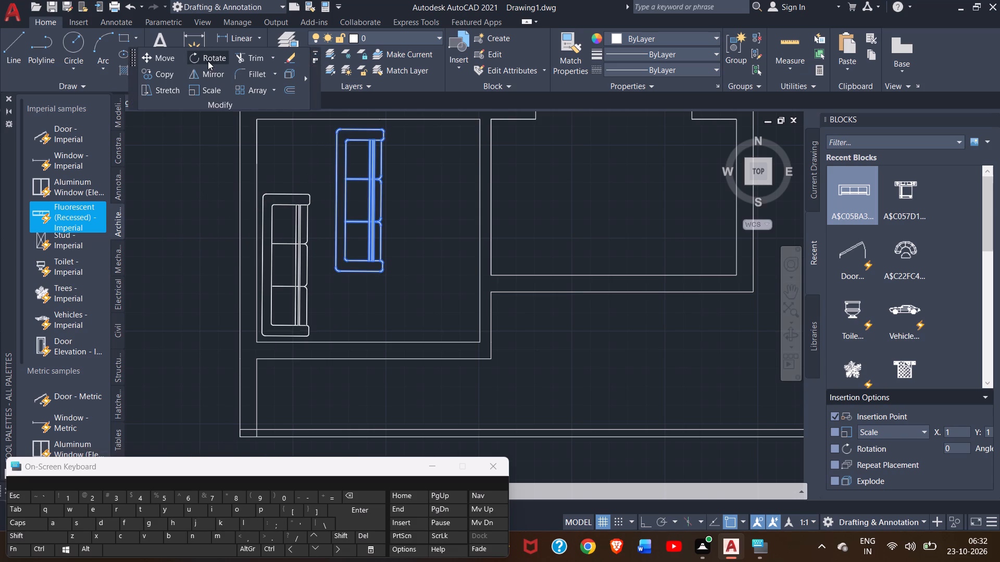
click(334, 273)
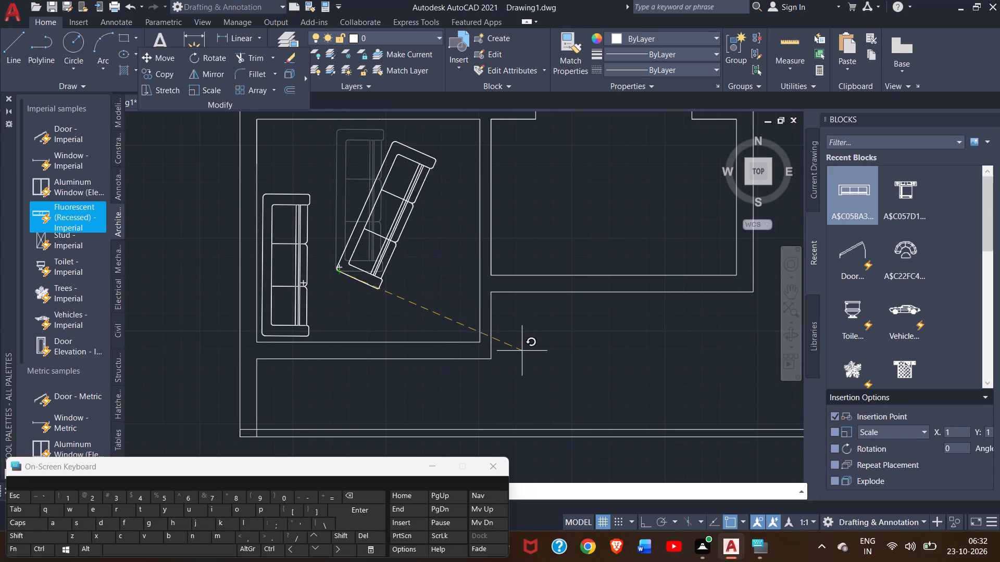
click(642, 521)
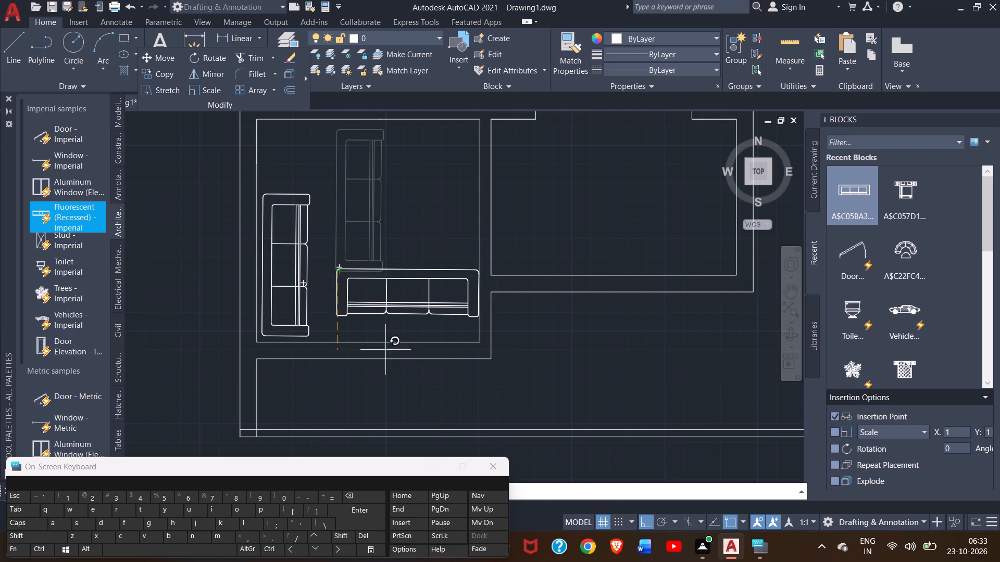
click(371, 312)
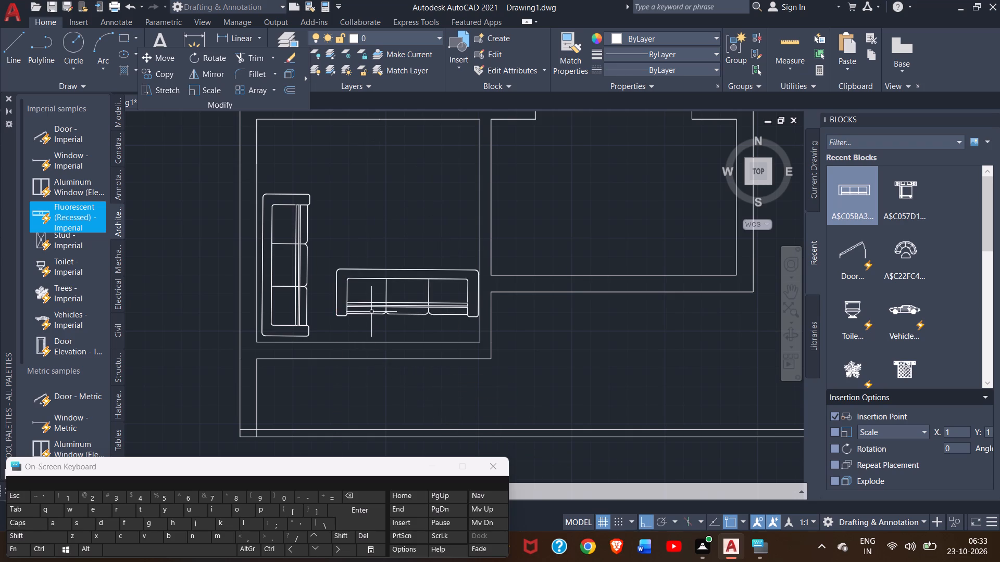
right_click(176, 260)
click(156, 220)
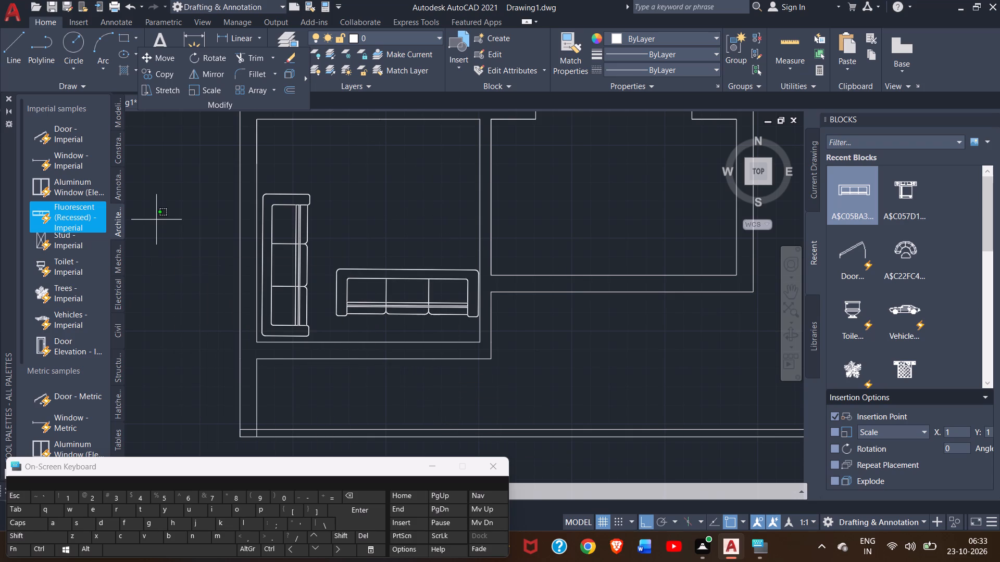
triple_click(156, 220)
Copy the horizontal sofa straight up about 6'-0" so the copy sits near the room's upper wall.
drag(183, 252, 386, 279)
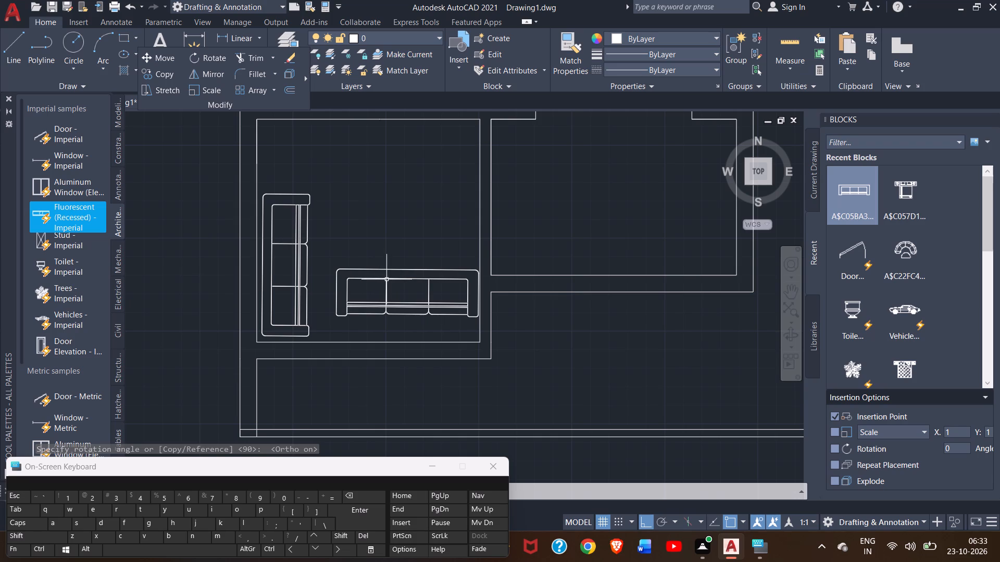
drag(386, 279, 386, 279)
click(386, 279)
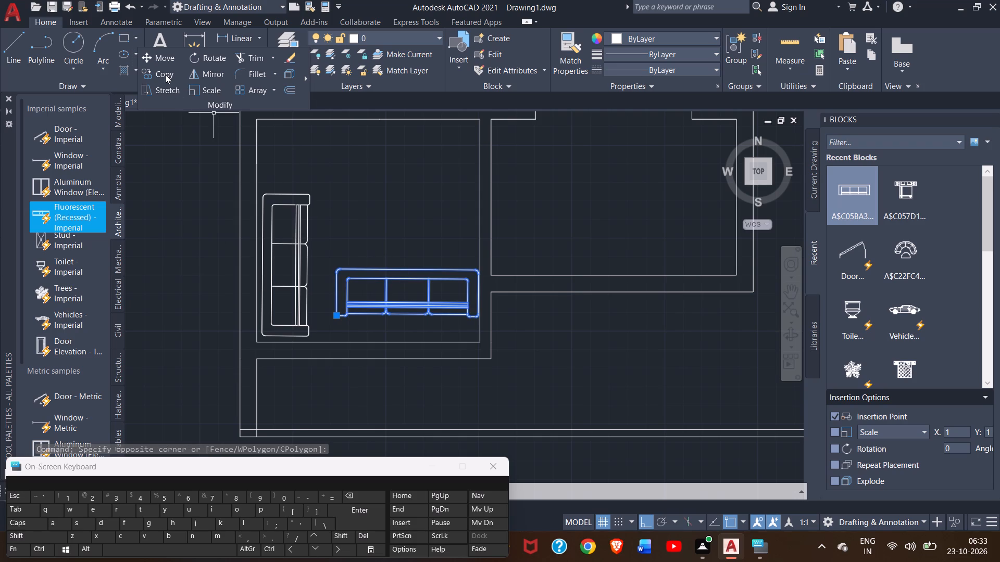
click(165, 73)
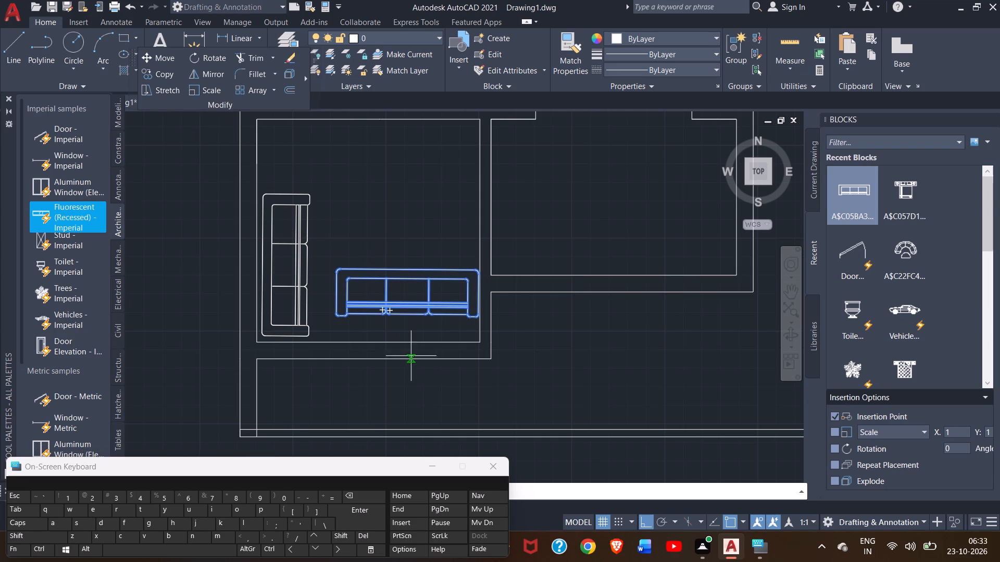
click(402, 303)
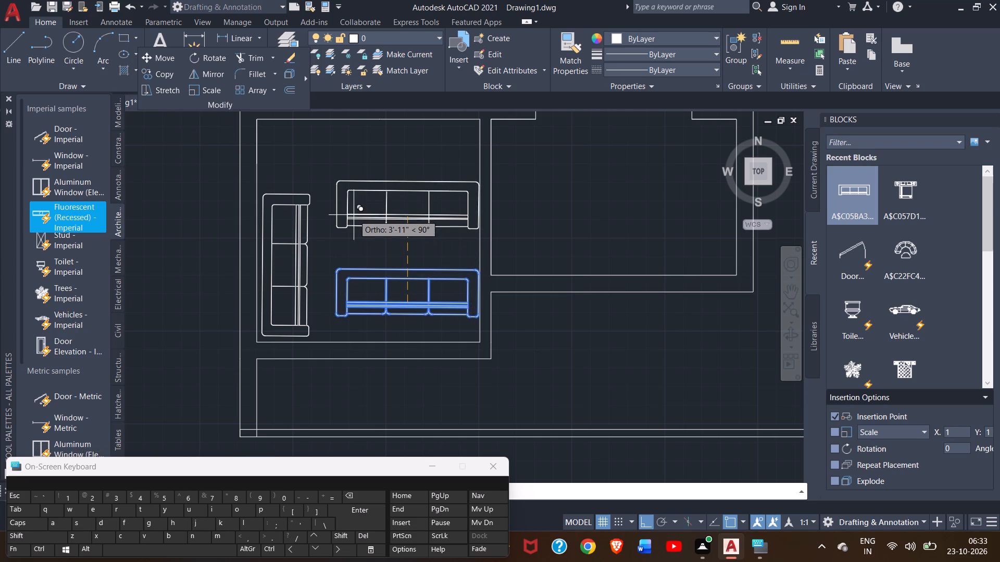
click(321, 167)
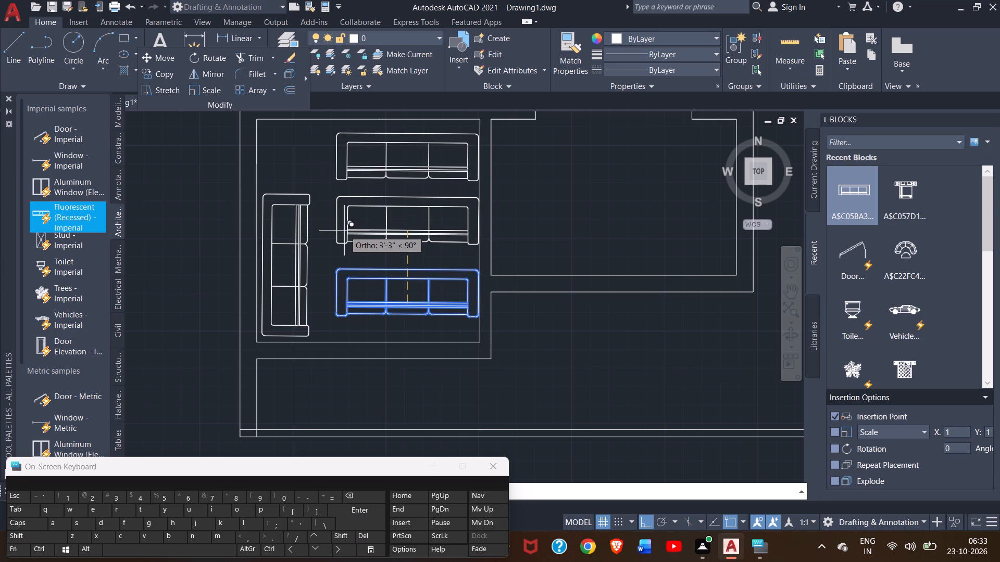
right_click(344, 231)
click(365, 241)
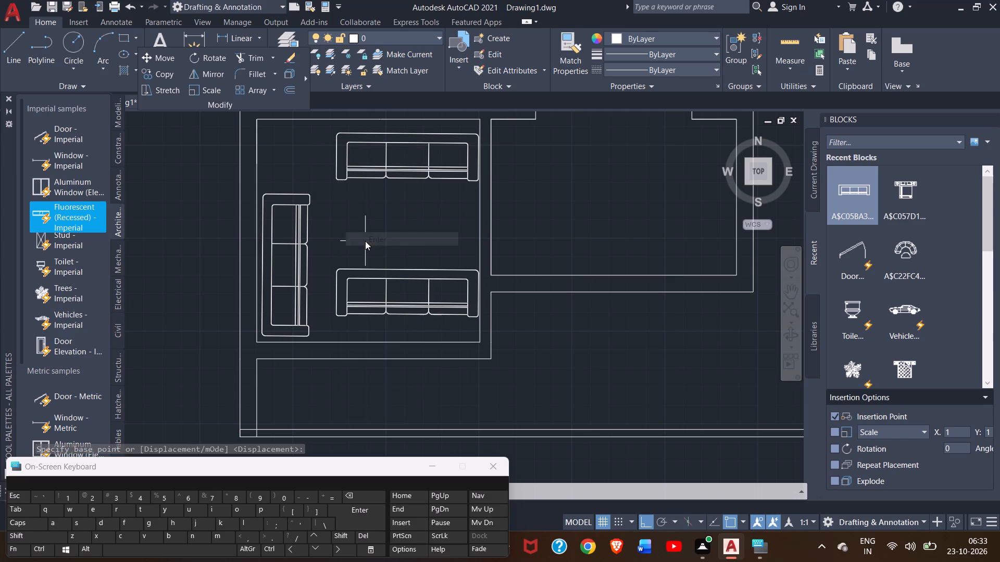
Delete the lower horizontal sofa from the lower-left room.
click(360, 277)
key(Delete)
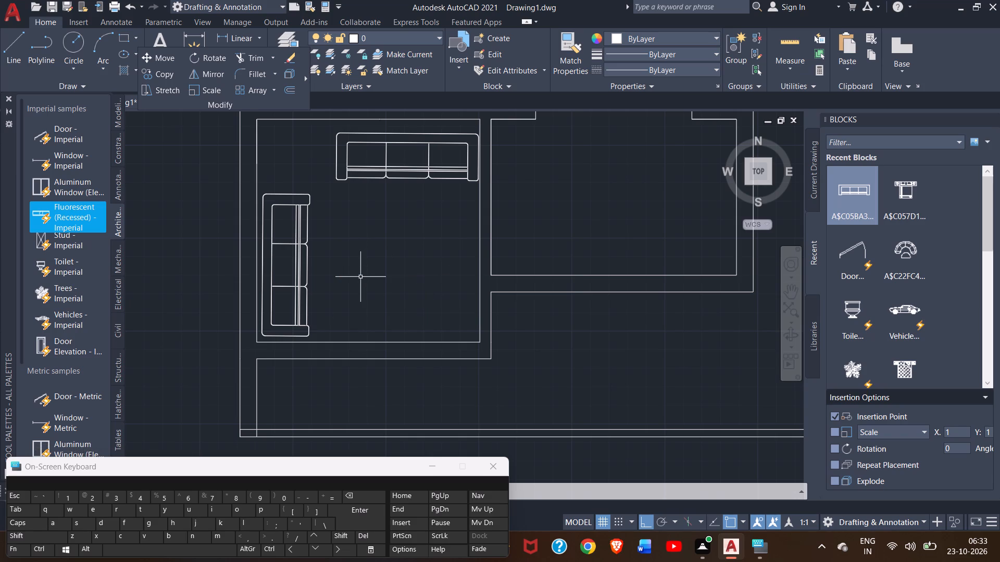
Move the horizontal sofa left along the upper wall of the lower-left room, towards the vertical sofa.
click(356, 170)
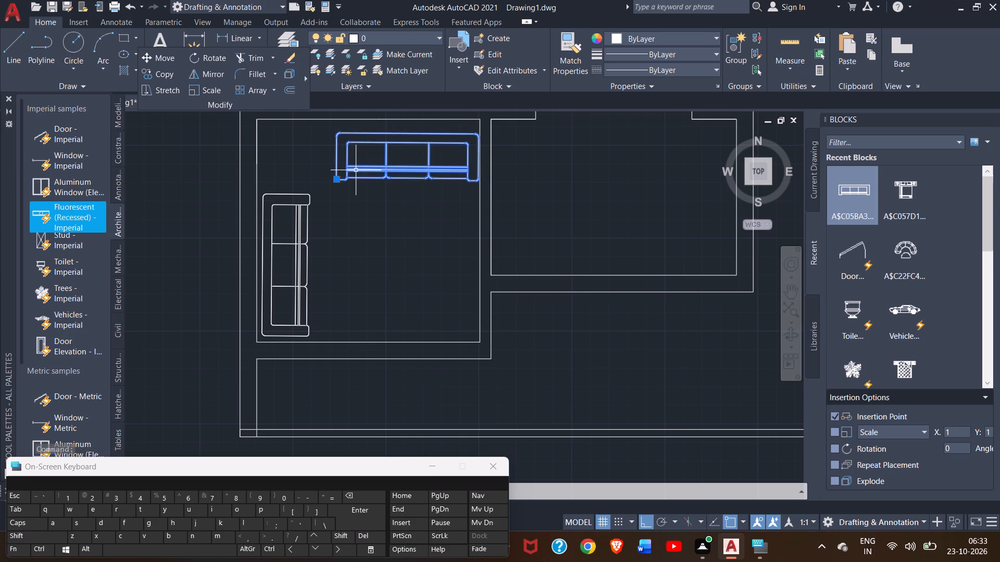
click(158, 55)
click(391, 143)
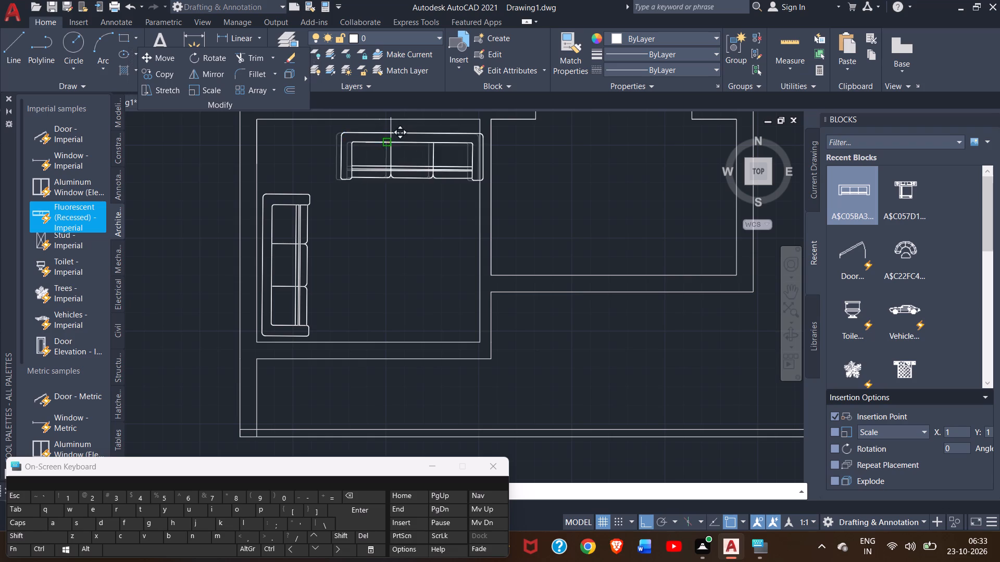
click(356, 140)
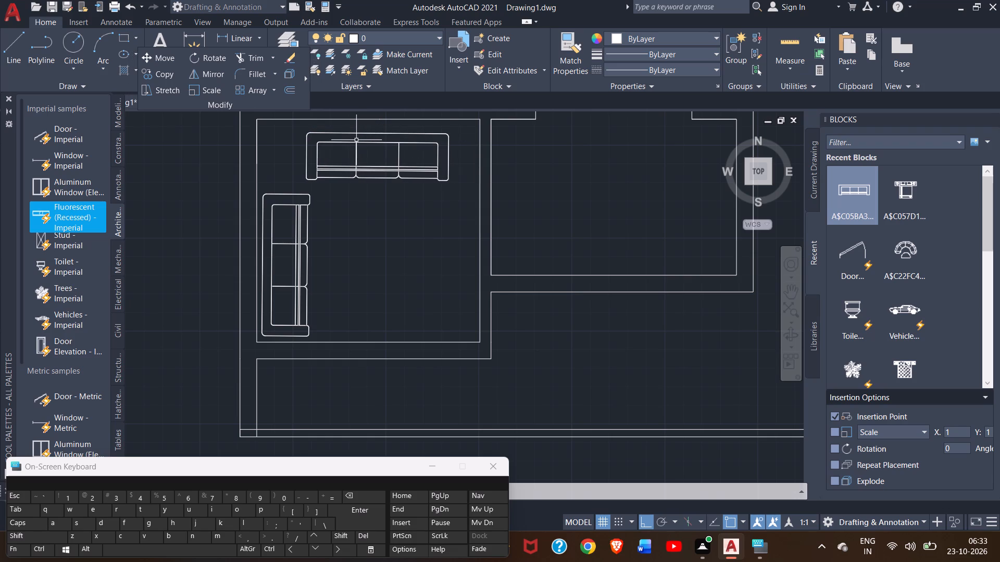
Examine the whole floor plan, the sofa arrangement in the lower-left room and the width dimension above the house.
ctrl+scroll(168, 140, down, 1)
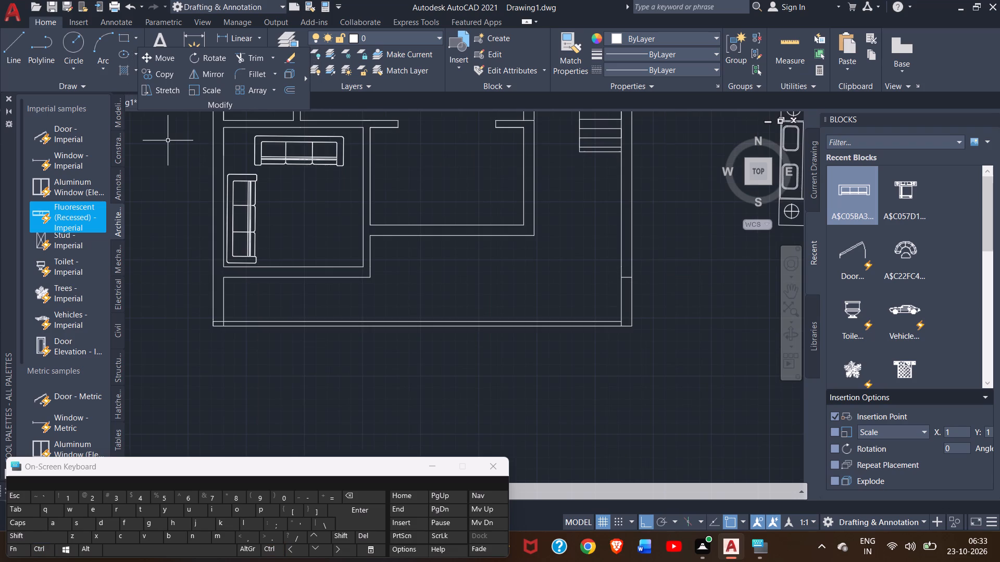
ctrl+scroll(177, 185, down, 3)
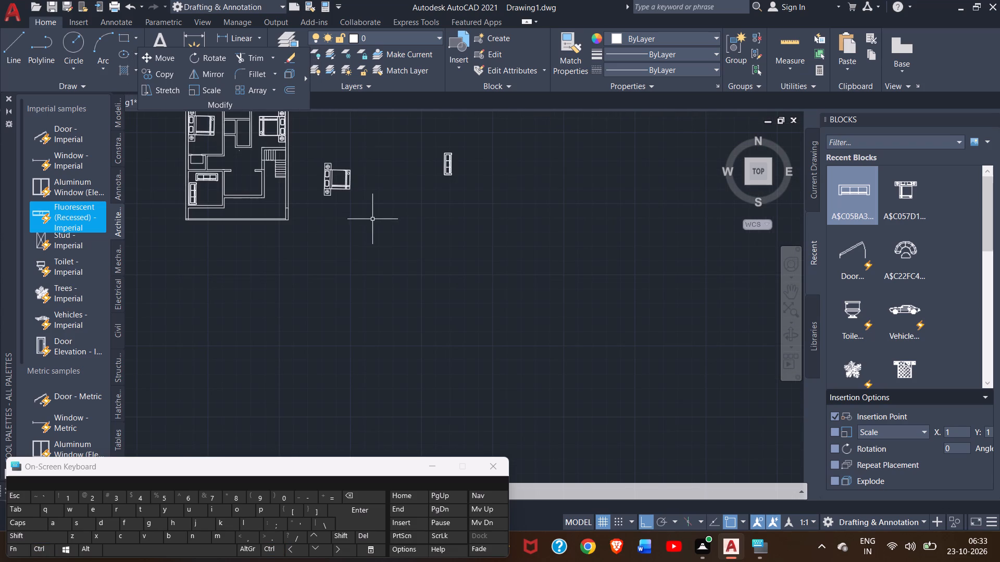
click(790, 294)
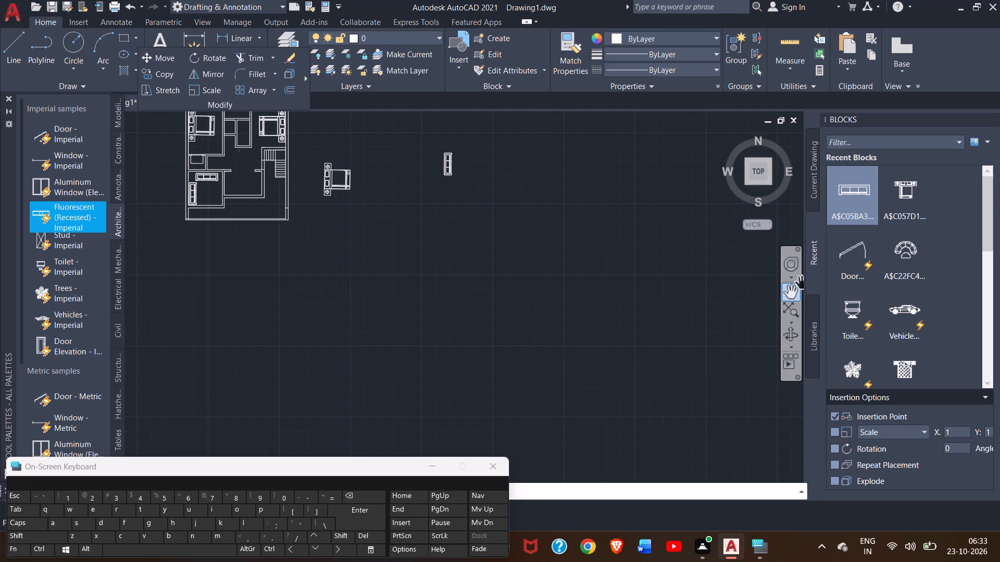
drag(505, 263, 589, 314)
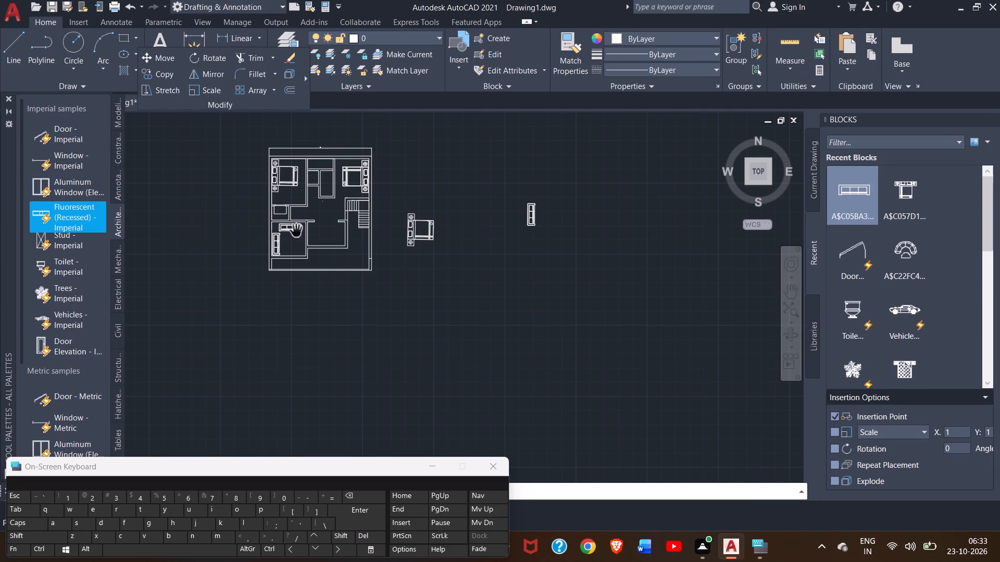
ctrl+scroll(296, 230, up, 2)
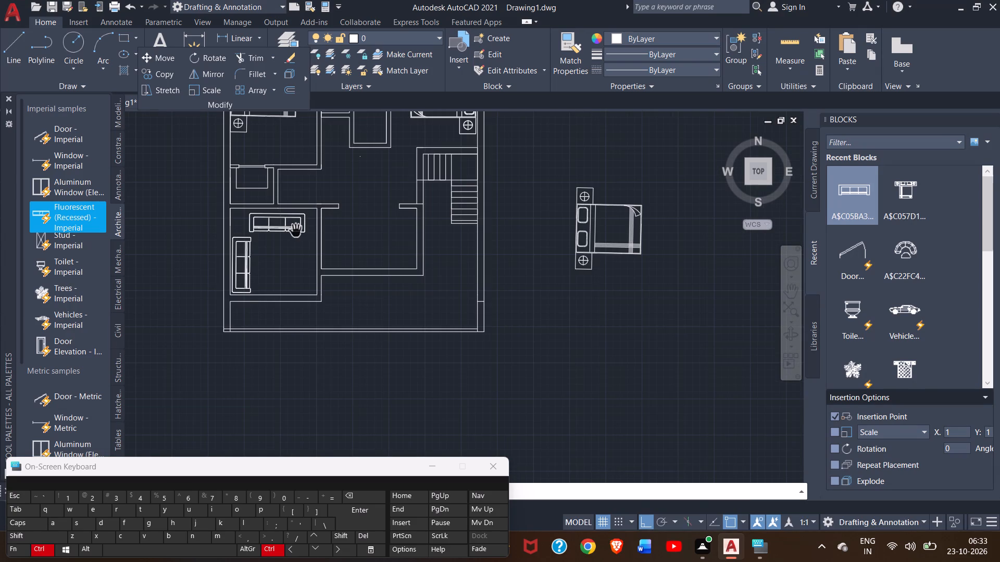
ctrl+scroll(296, 230, down, 1)
right_click(515, 286)
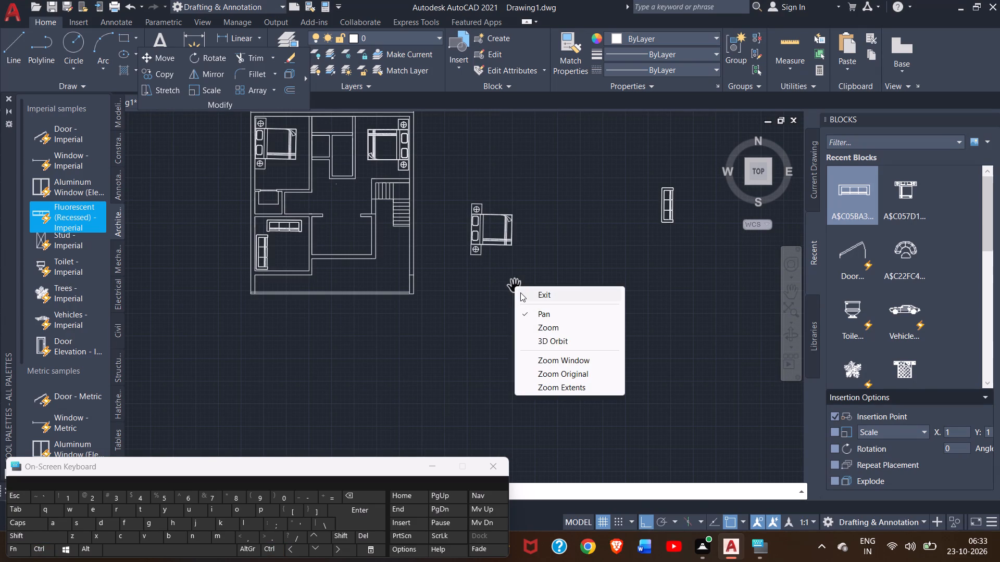
click(520, 292)
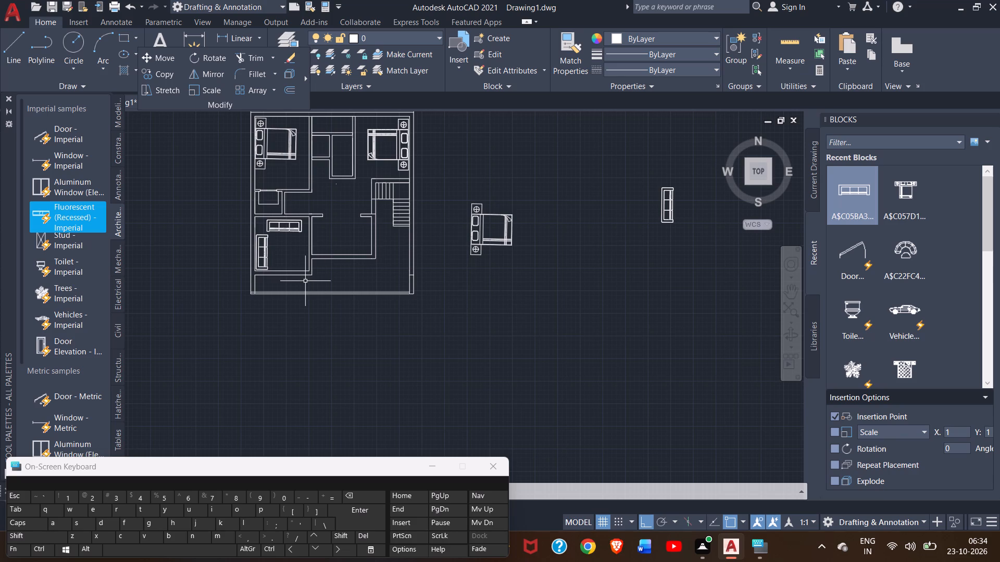
ctrl+scroll(305, 279, up, 1)
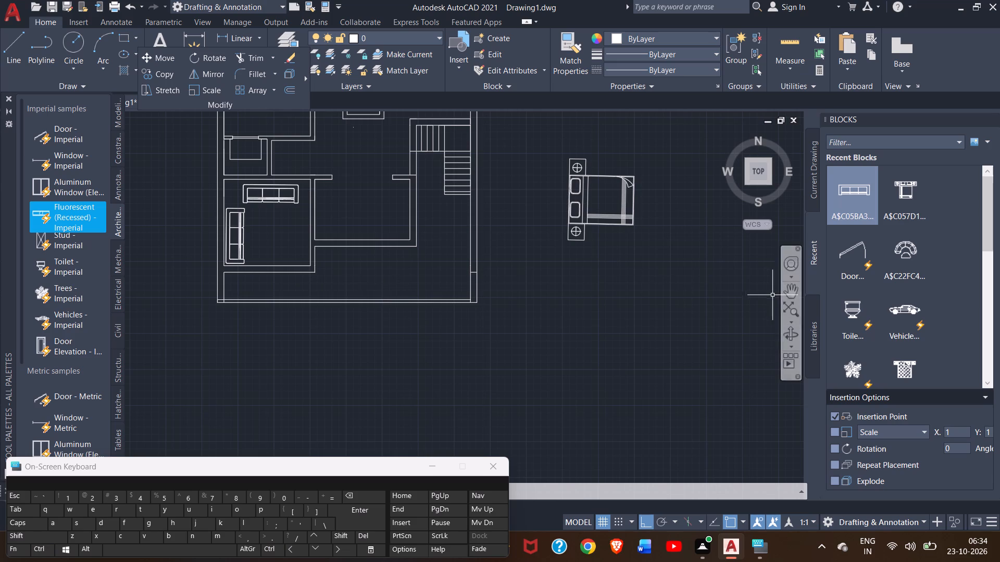
click(794, 290)
drag(598, 295, 678, 375)
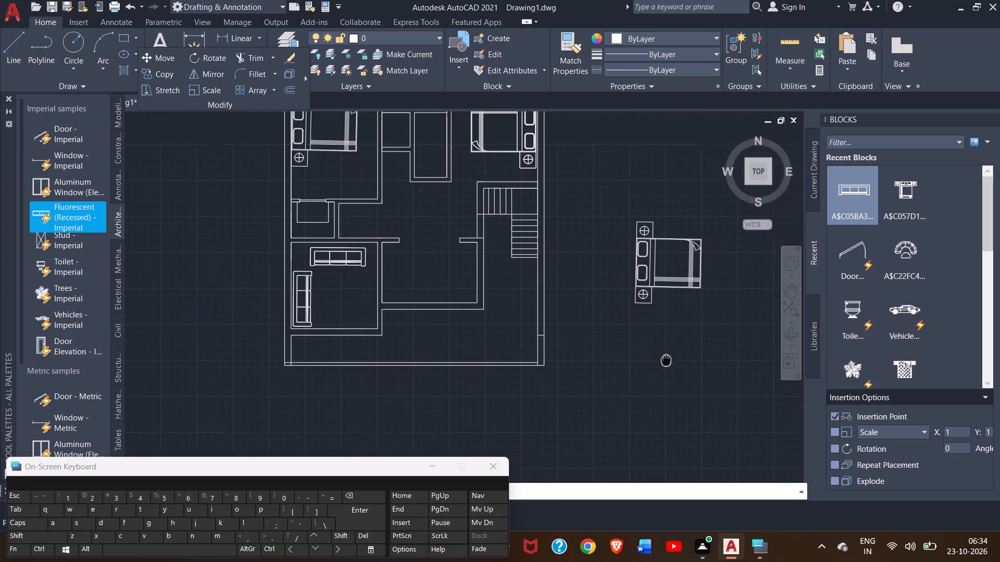
drag(678, 375, 682, 379)
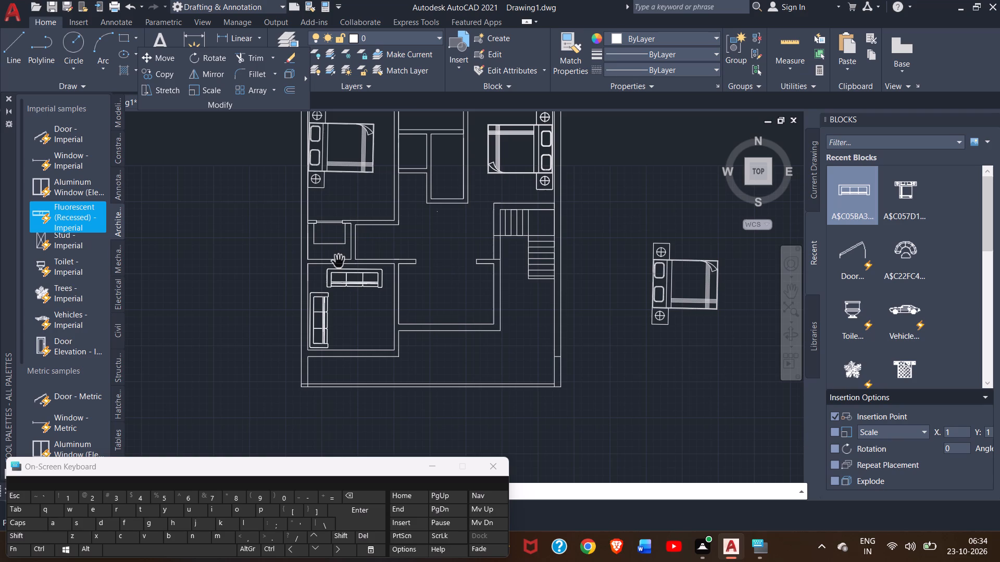
ctrl+scroll(339, 262, up, 1)
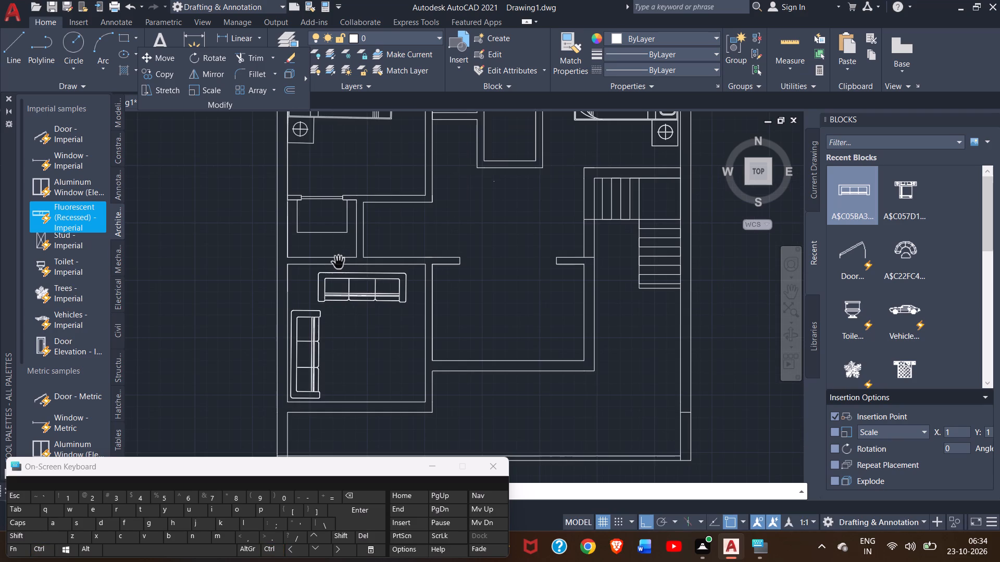
ctrl+scroll(336, 262, down, 2)
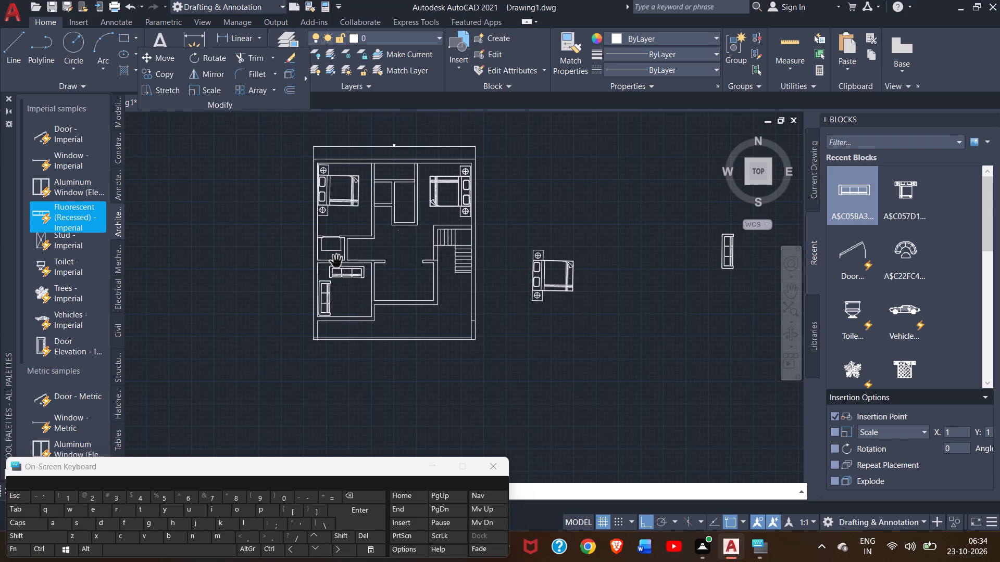
ctrl+scroll(336, 274, up, 3)
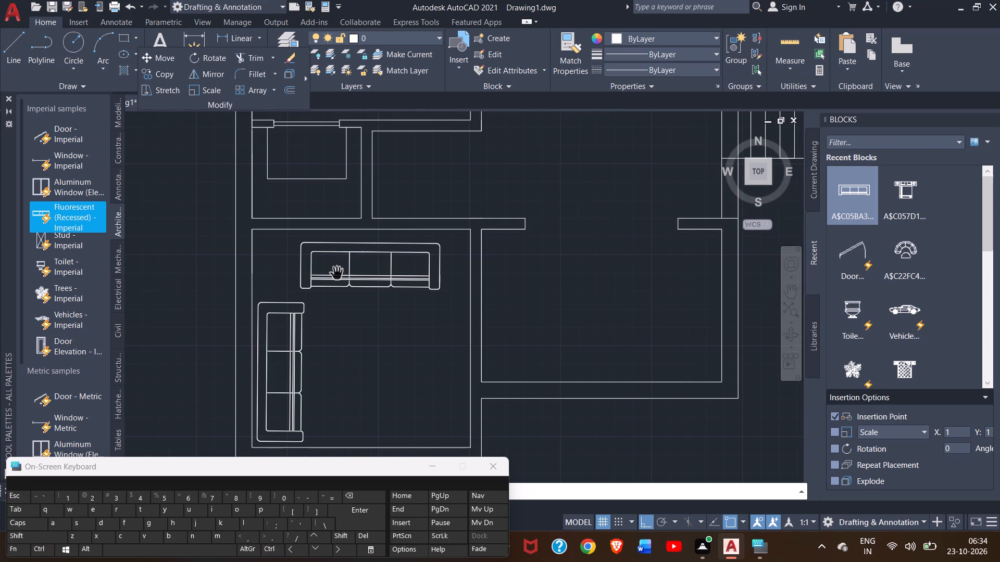
ctrl+scroll(384, 255, down, 4)
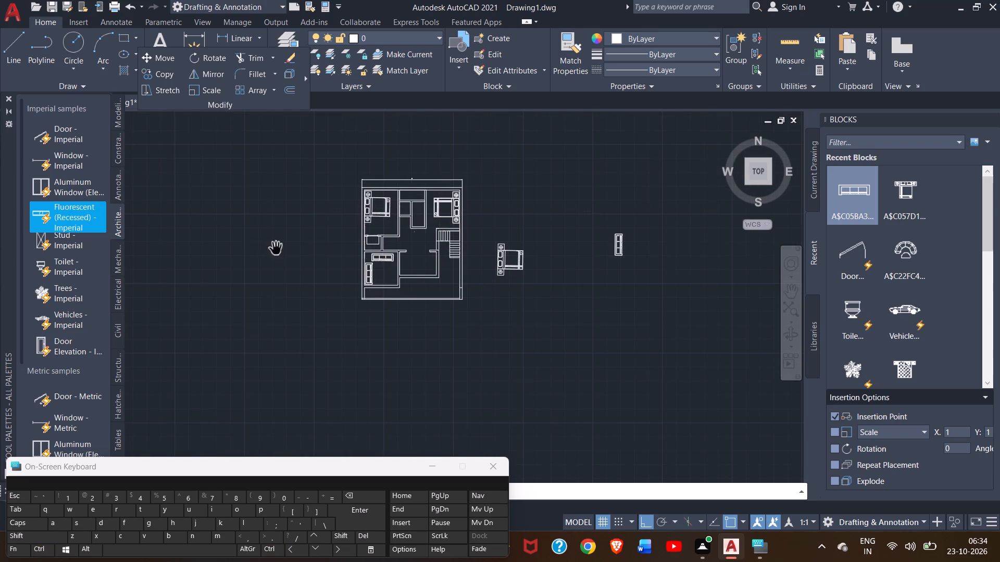
right_click(250, 239)
click(265, 245)
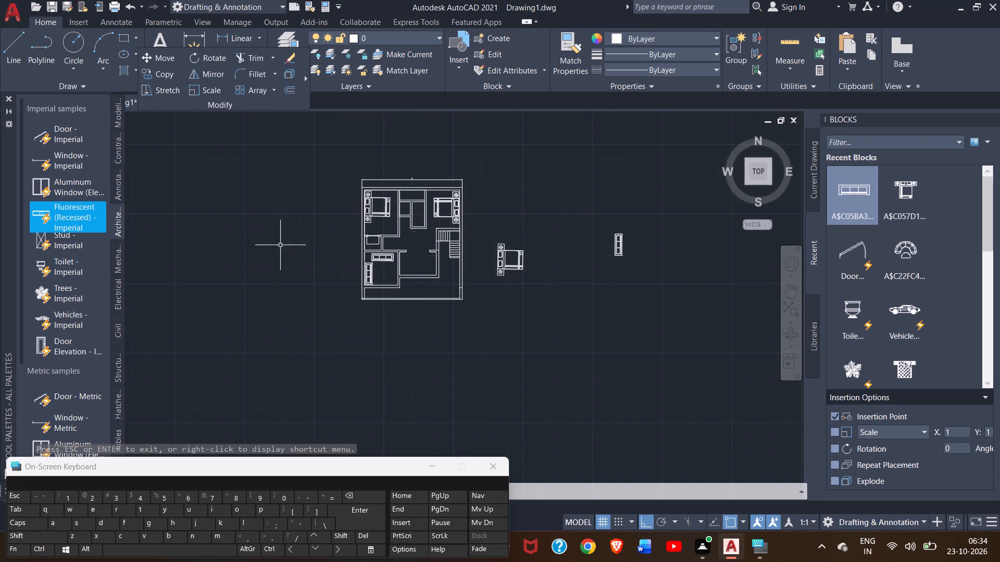
ctrl+scroll(402, 194, up, 2)
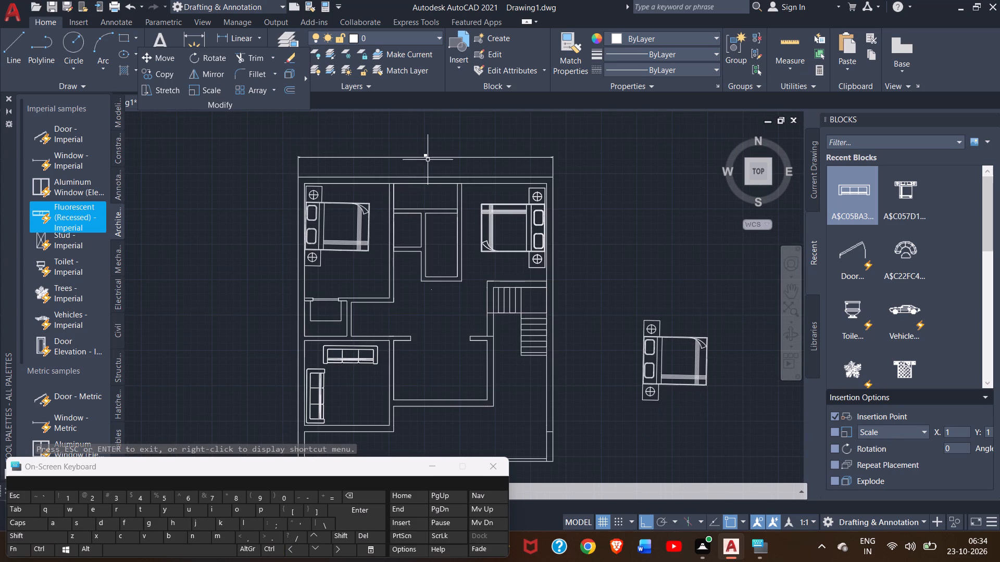
ctrl+scroll(429, 154, up, 2)
ctrl+scroll(429, 154, down, 1)
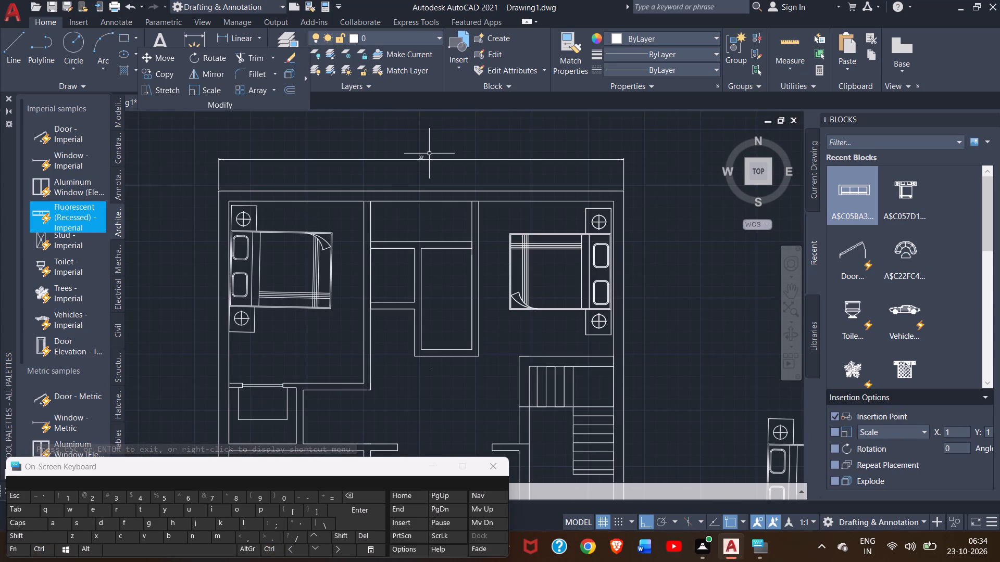
ctrl+scroll(429, 154, down, 2)
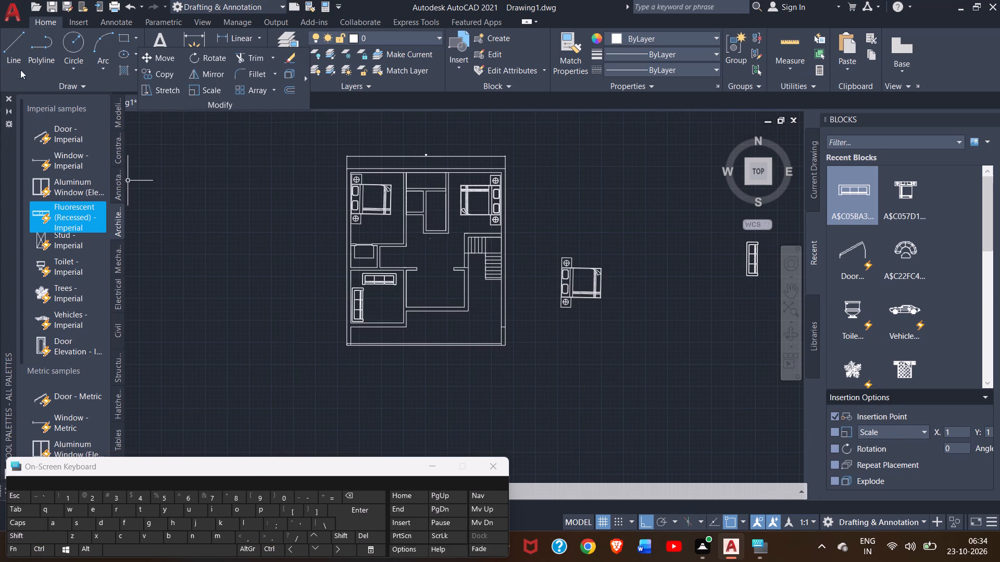
Draw a vertical line along the outer right wall from the house's upper-right corner down to the short cross line near the bottom.
click(13, 56)
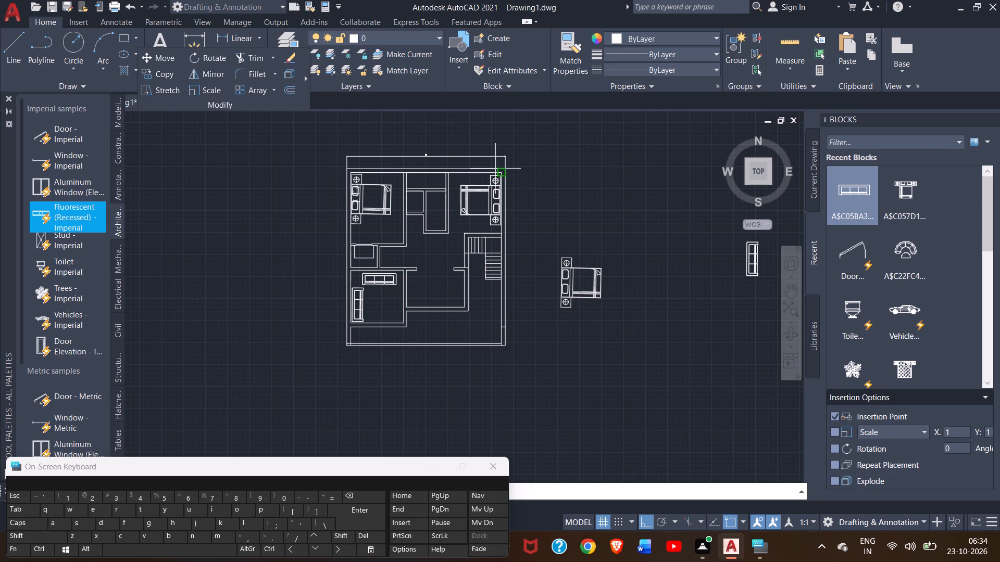
ctrl+scroll(505, 170, up, 3)
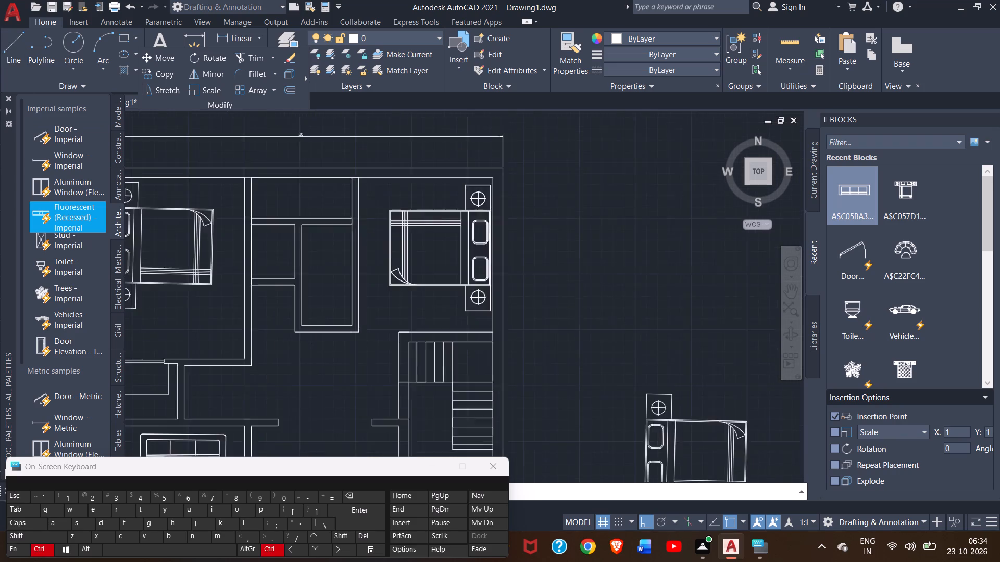
click(496, 166)
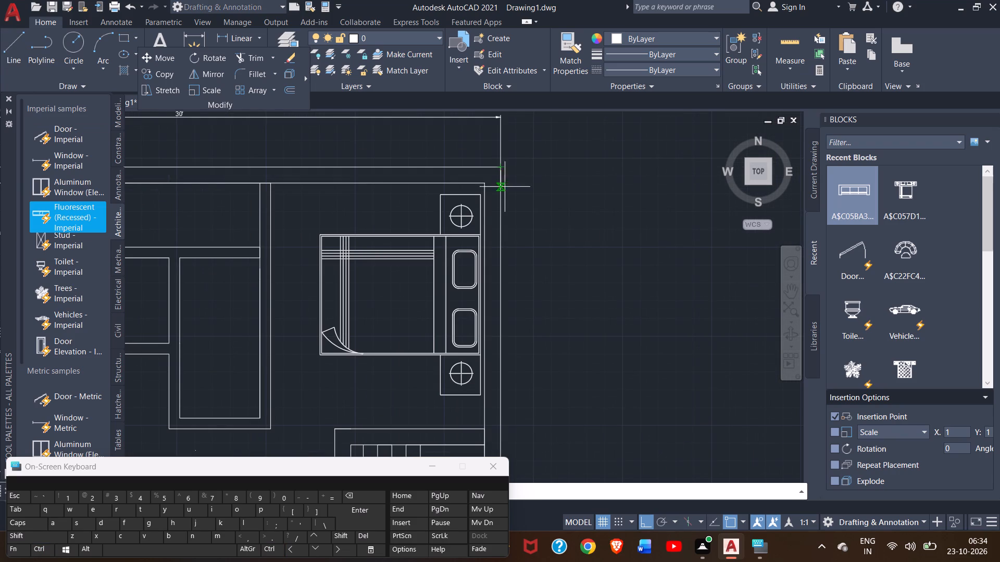
ctrl+scroll(518, 234, down, 2)
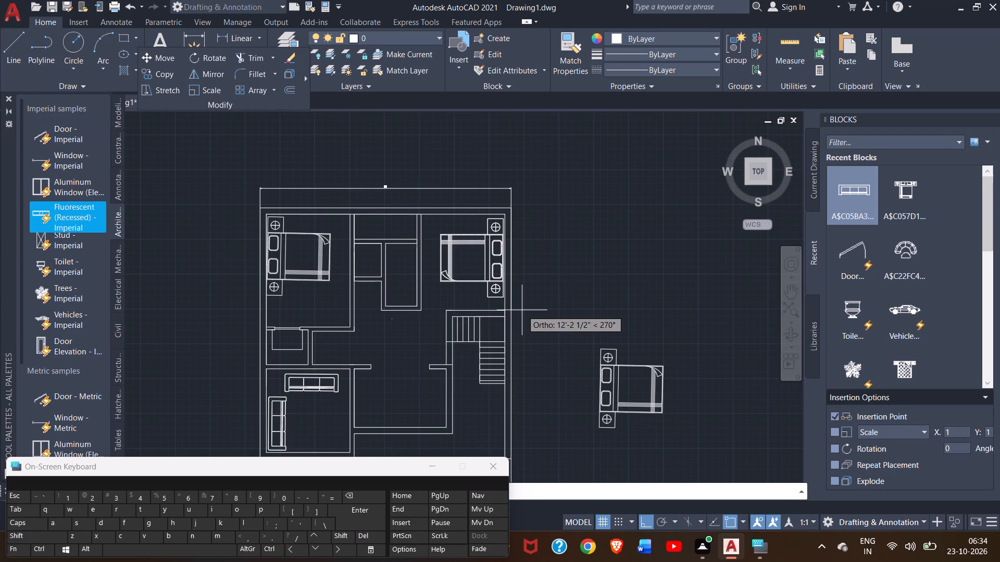
ctrl+scroll(522, 310, down, 2)
ctrl+scroll(516, 368, up, 3)
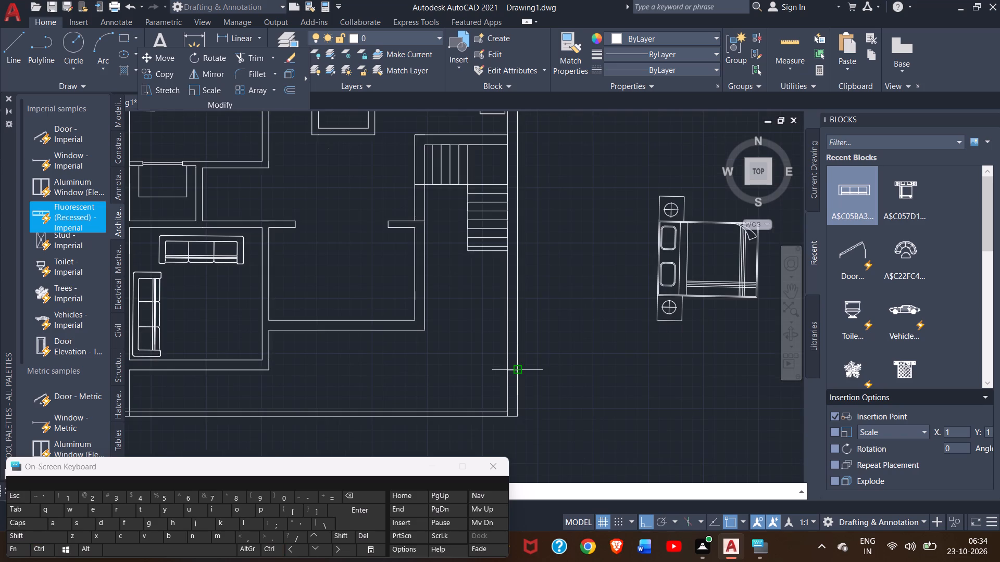
ctrl+scroll(516, 368, up, 2)
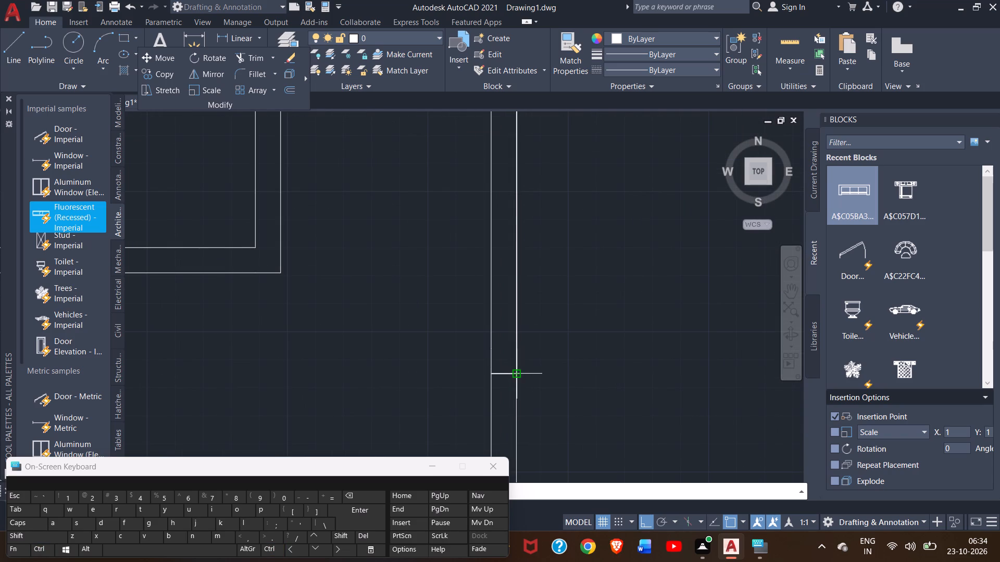
drag(514, 374, 569, 370)
right_click(569, 370)
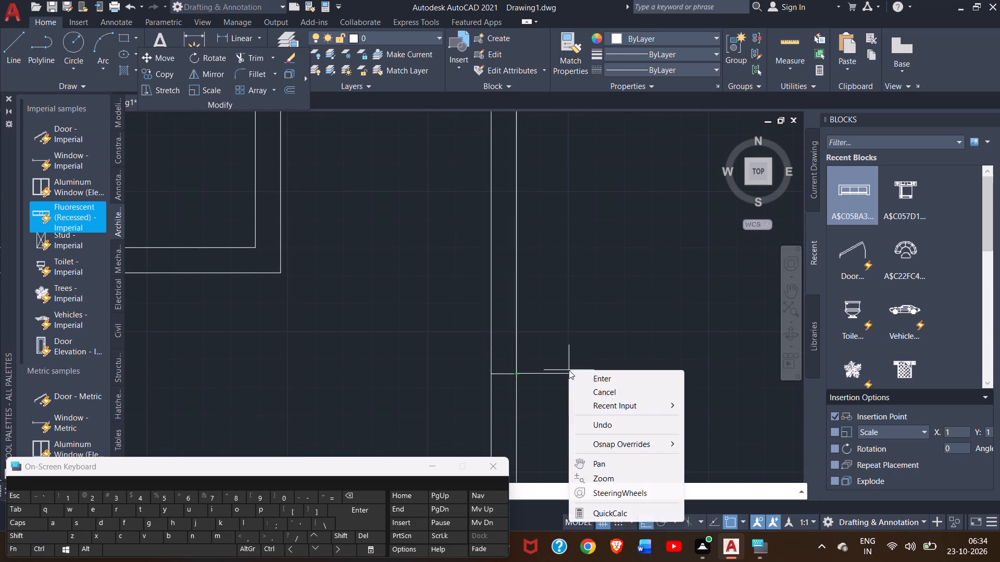
click(578, 373)
ctrl+scroll(578, 373, down, 2)
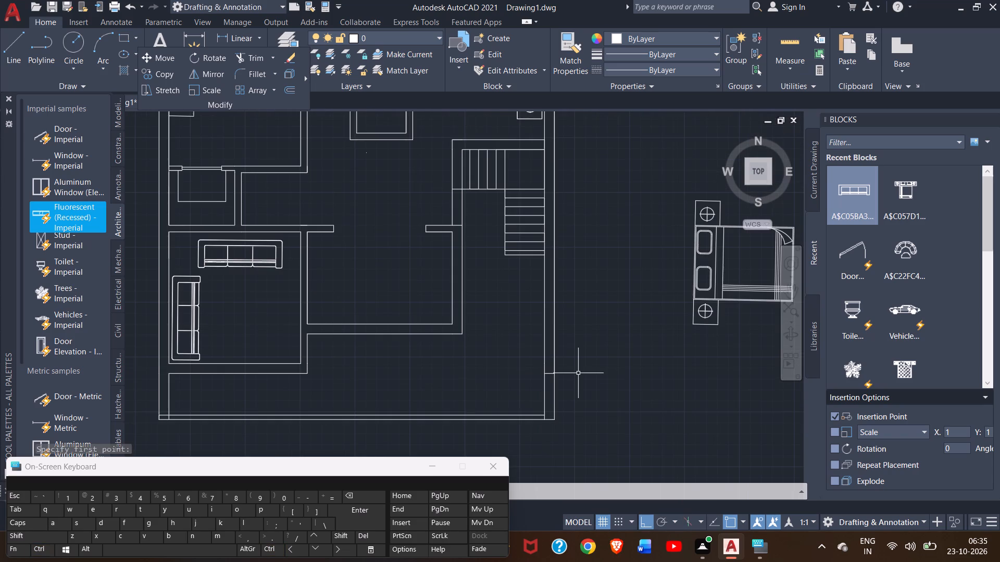
double_click(578, 373)
ctrl+scroll(578, 373, down, 1)
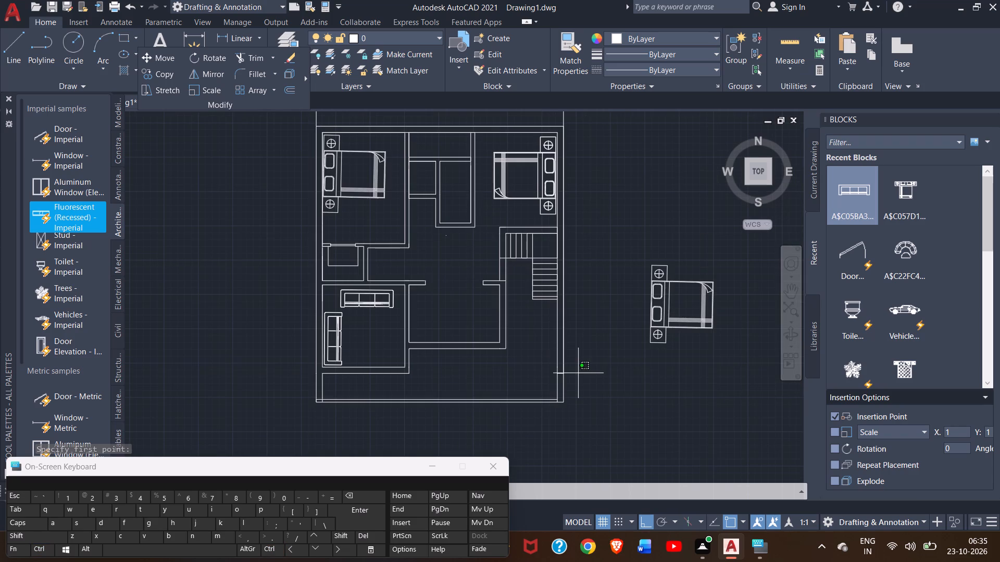
click(705, 371)
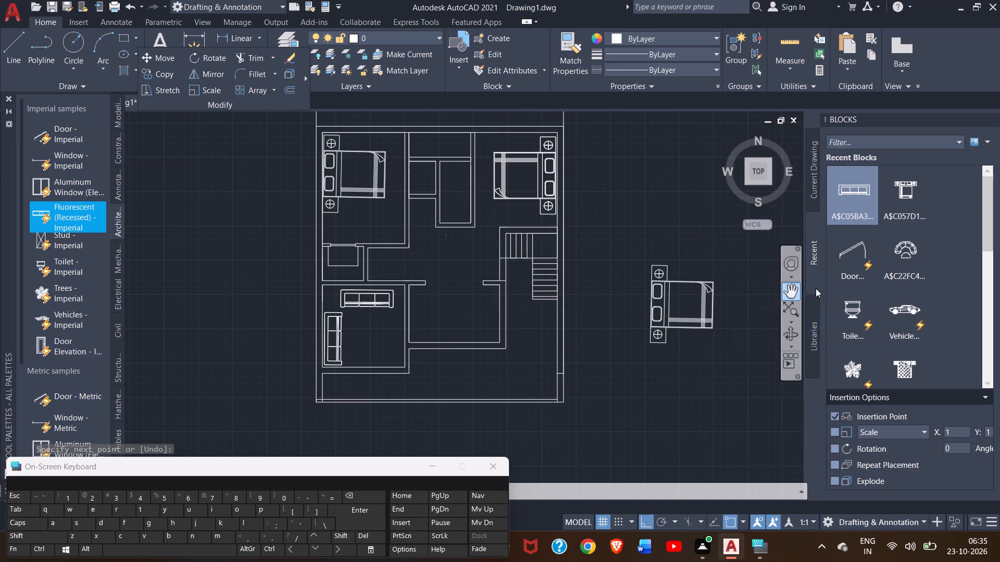
Dimension the house's left side from its upper-left corner down to the lower-left room's bottom wall line, placing it outside the left wall.
click(790, 290)
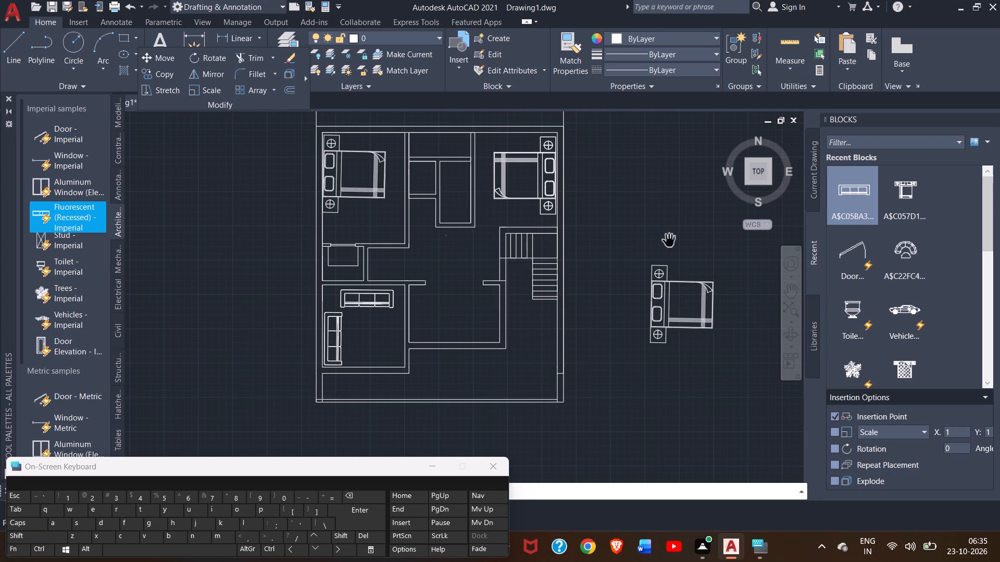
drag(669, 241, 695, 277)
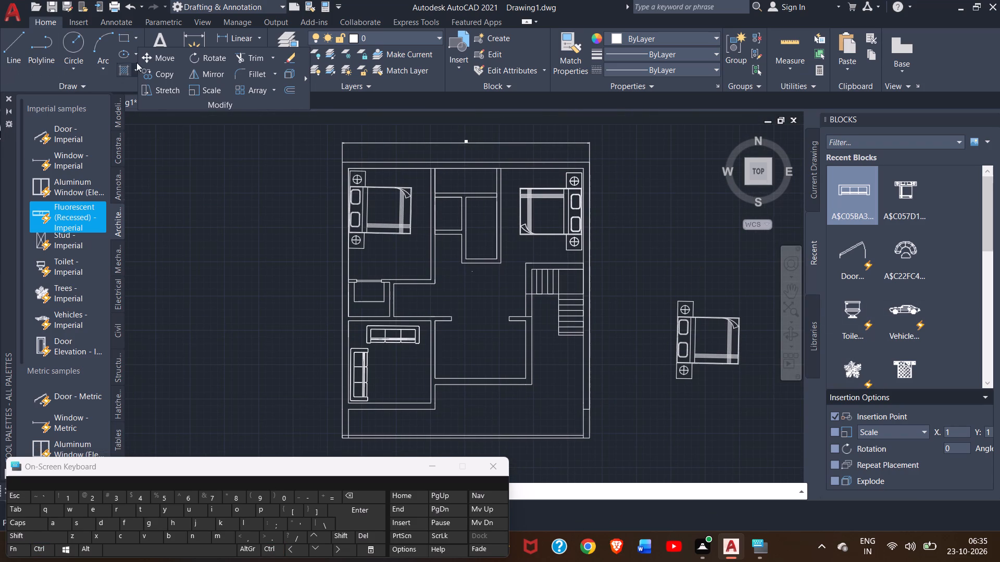
click(181, 43)
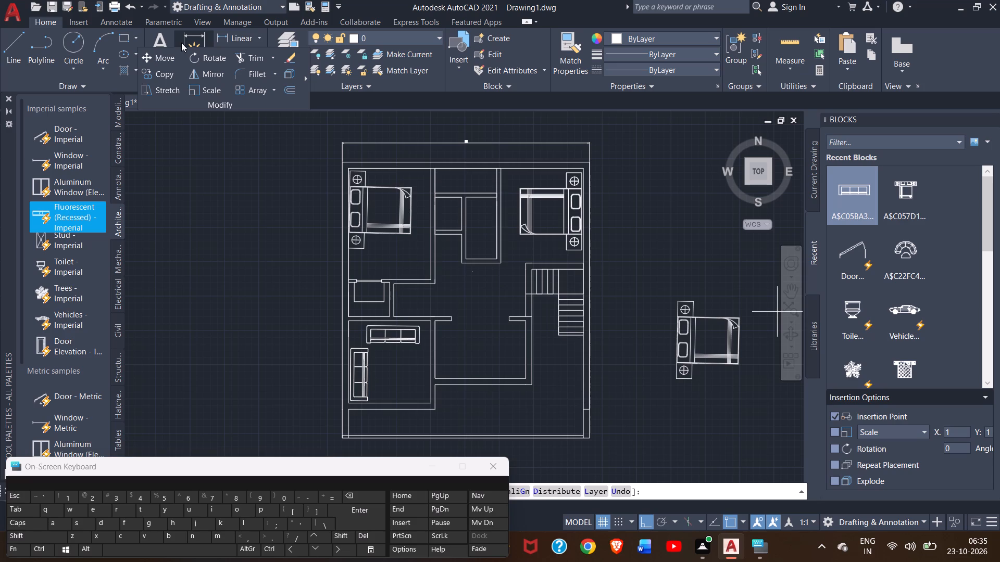
click(181, 43)
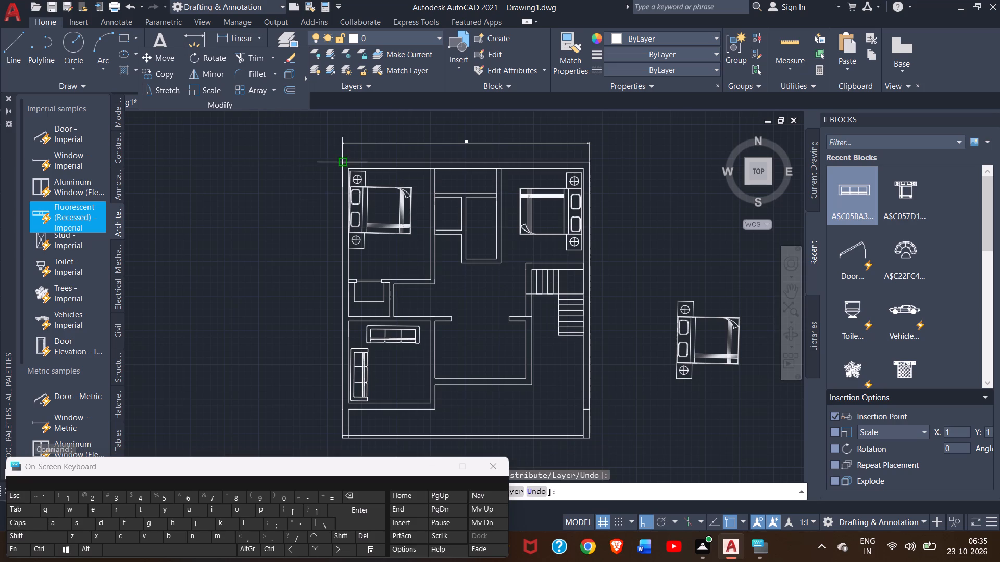
click(342, 164)
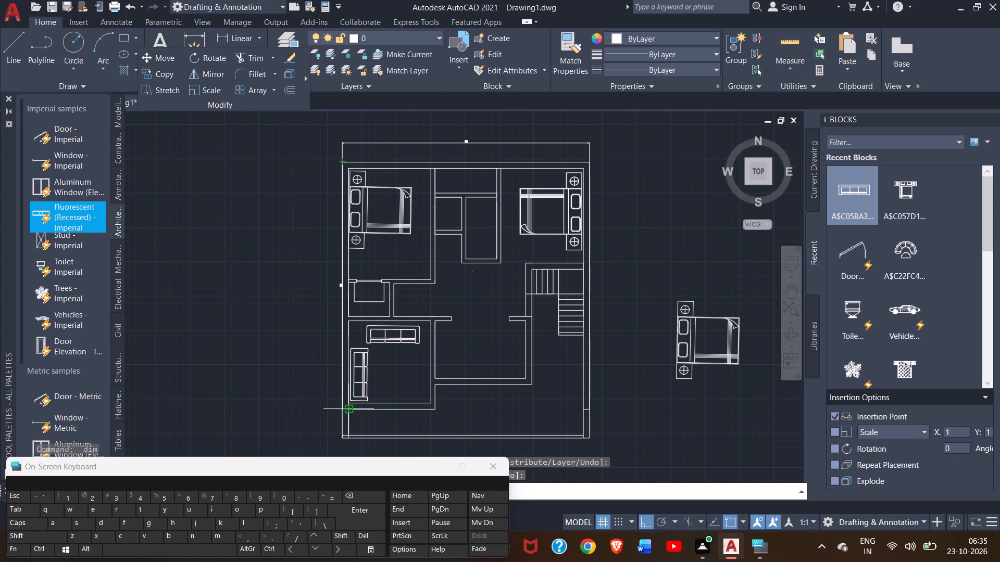
click(341, 411)
click(323, 408)
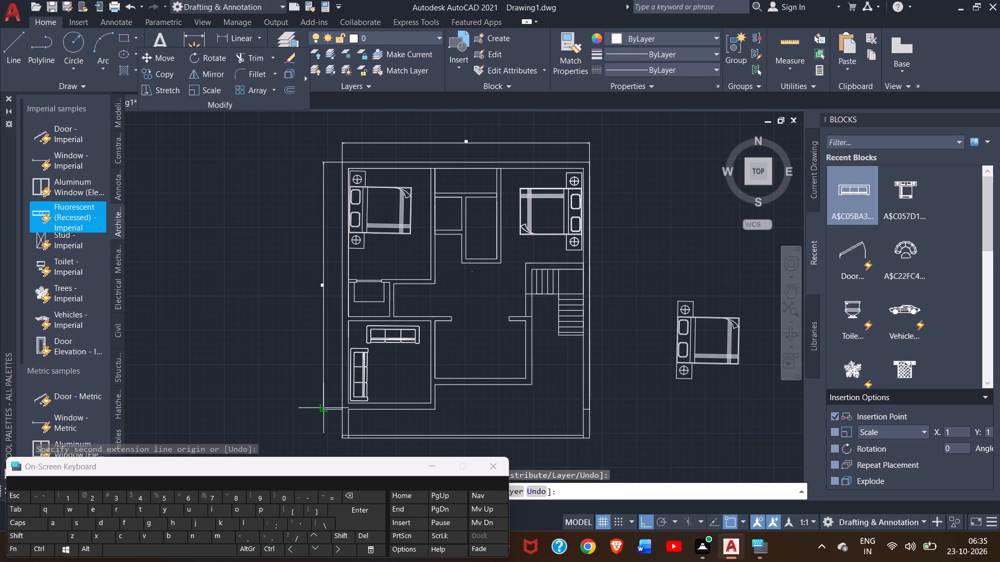
ctrl+scroll(339, 305, up, 2)
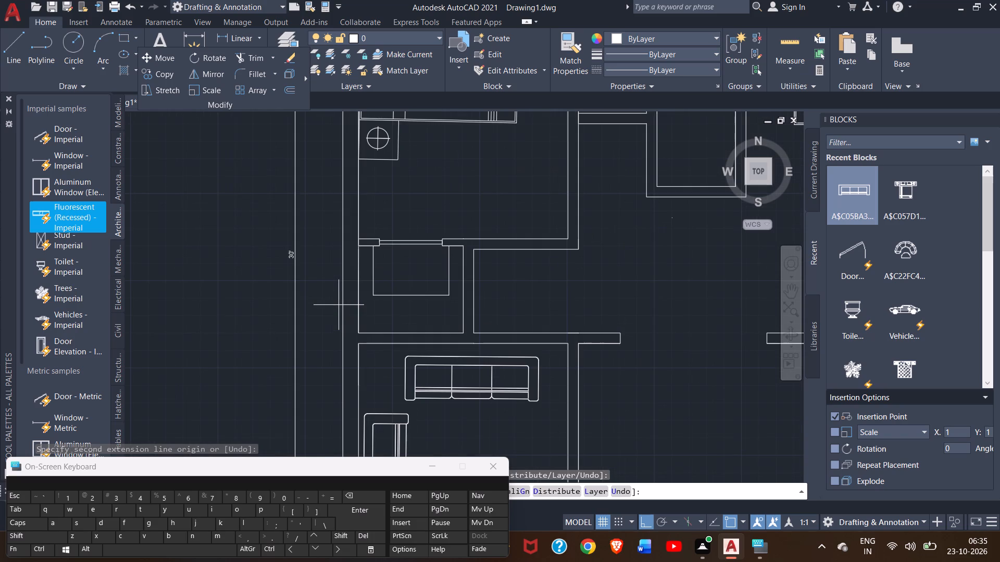
ctrl+scroll(339, 305, down, 2)
right_click(265, 313)
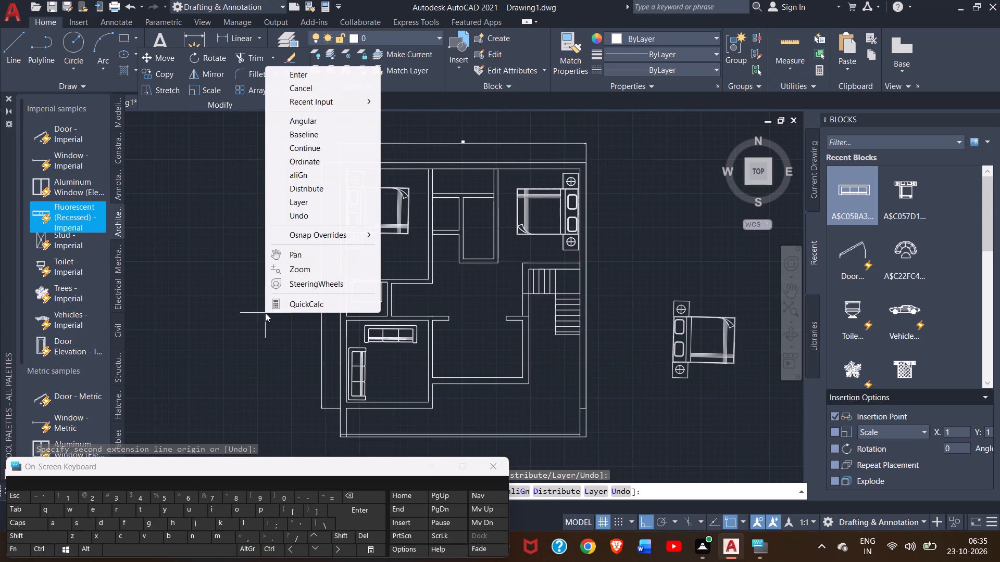
click(291, 78)
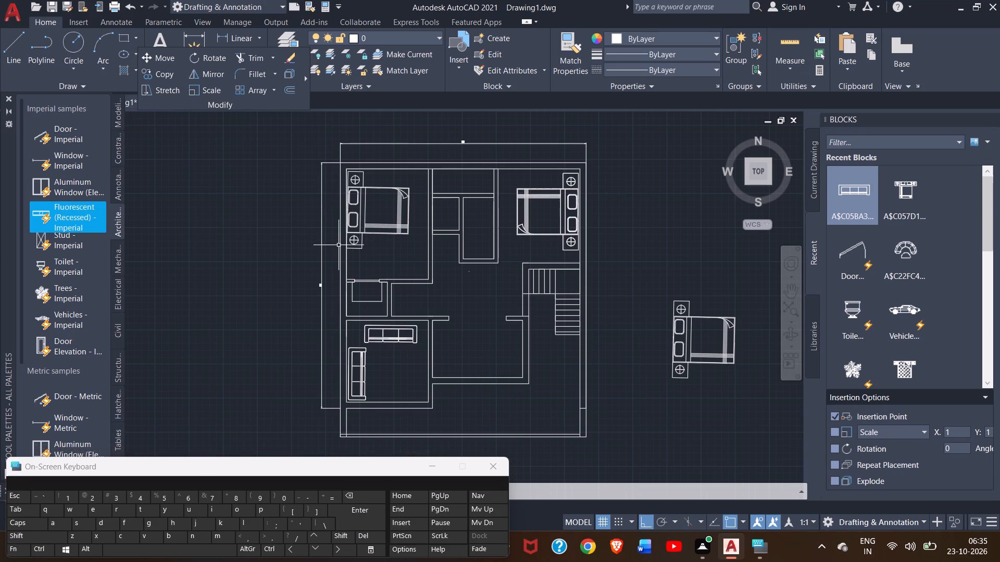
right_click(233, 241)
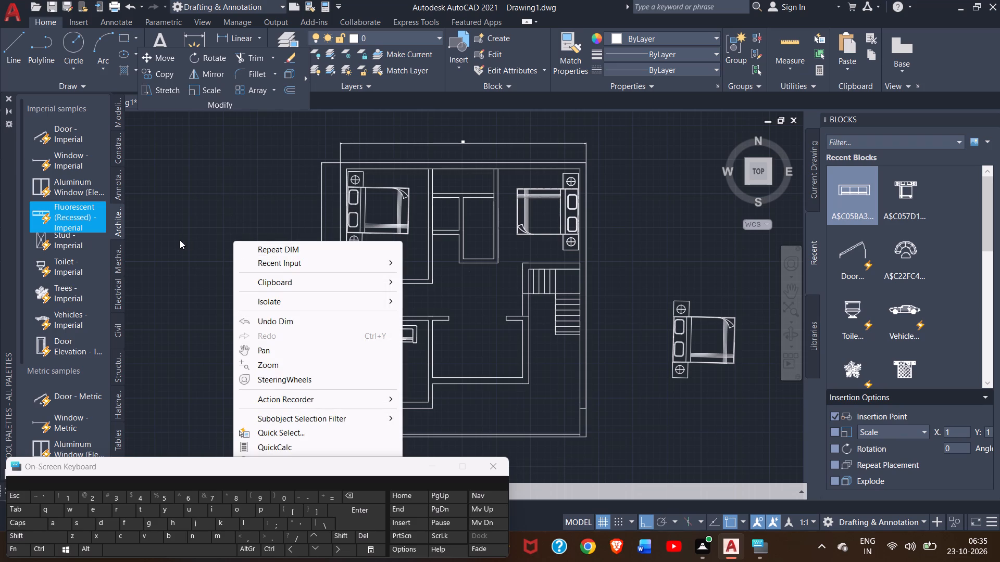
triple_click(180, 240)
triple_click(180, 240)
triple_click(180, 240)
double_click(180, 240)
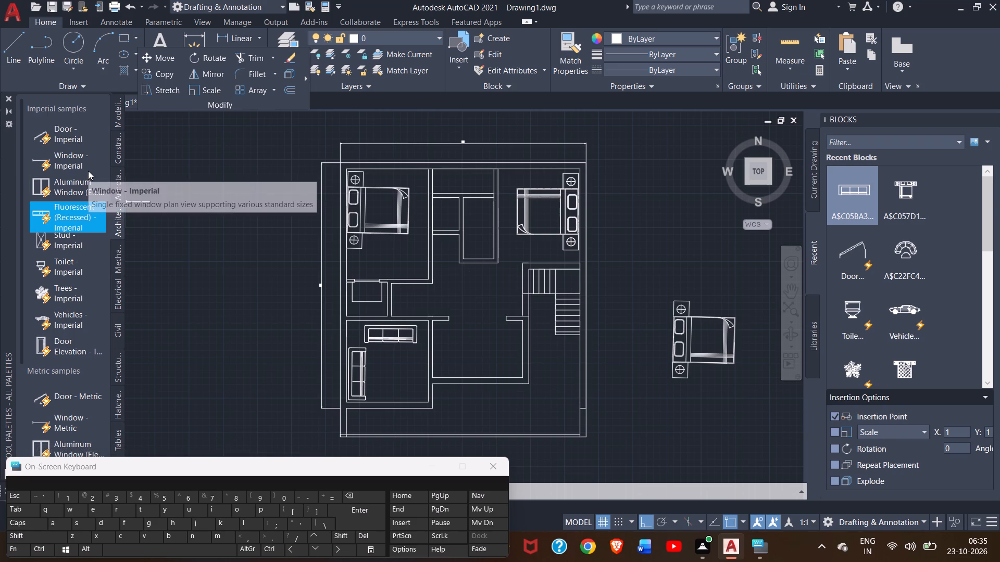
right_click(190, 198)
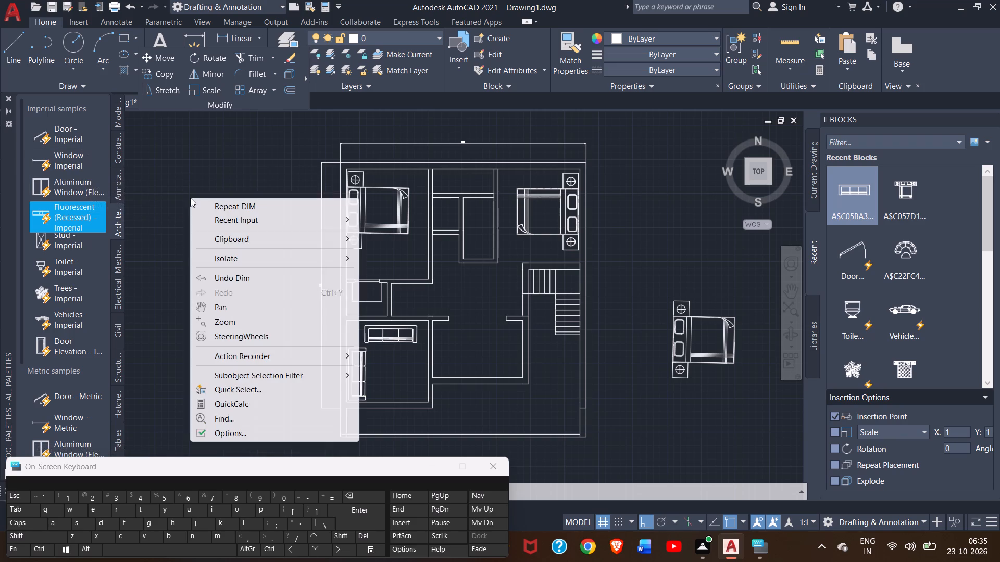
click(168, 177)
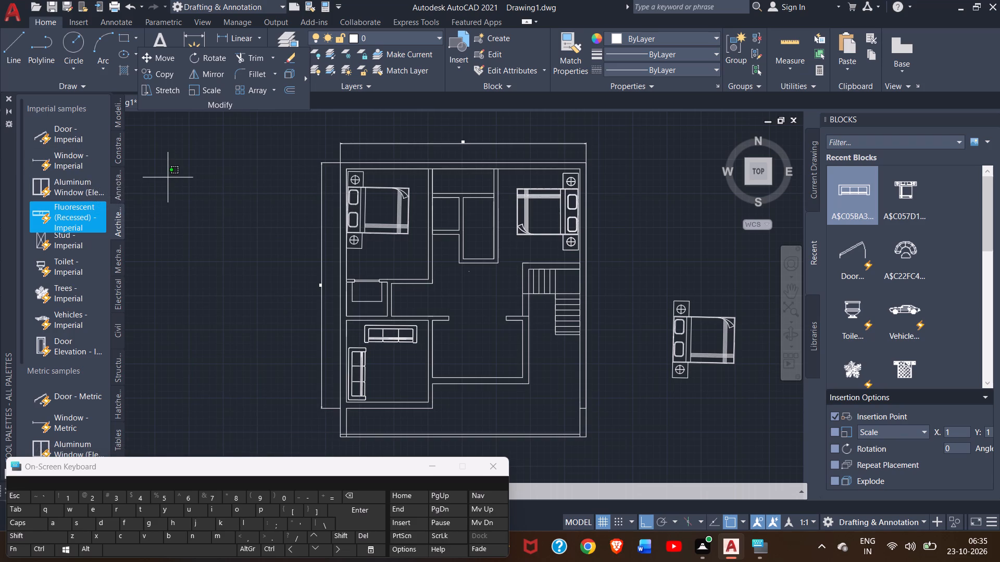
Draw a horizontal line about 32'-10 1/2" long from the right outer wall along the lower-left room's bottom wall, past the left side dimension.
click(16, 61)
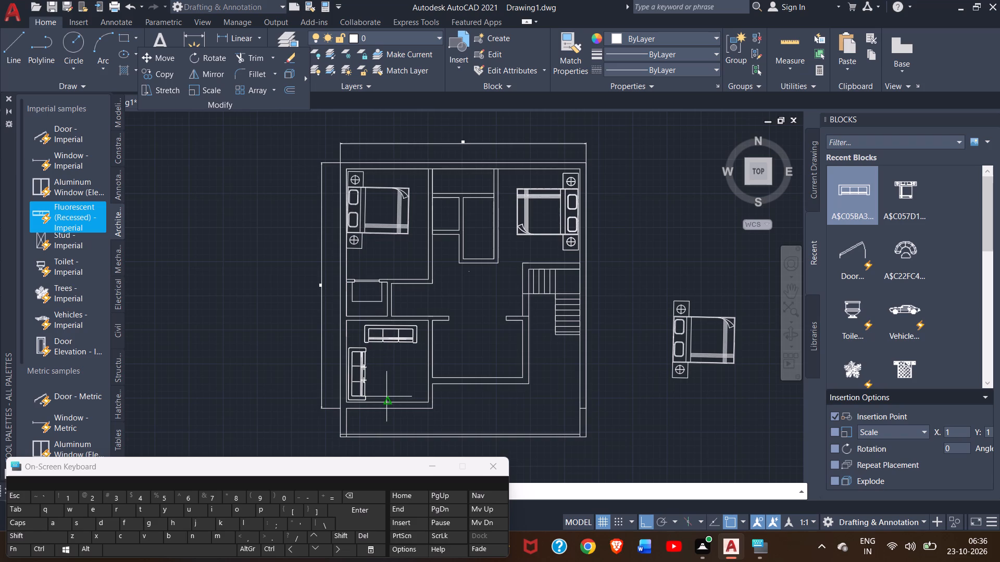
ctrl+scroll(381, 426, up, 2)
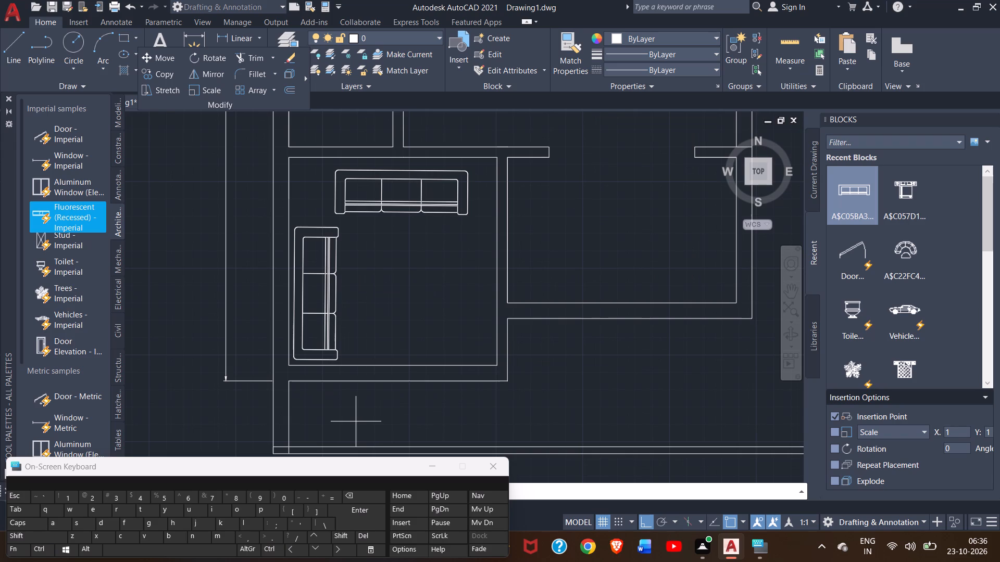
right_click(214, 308)
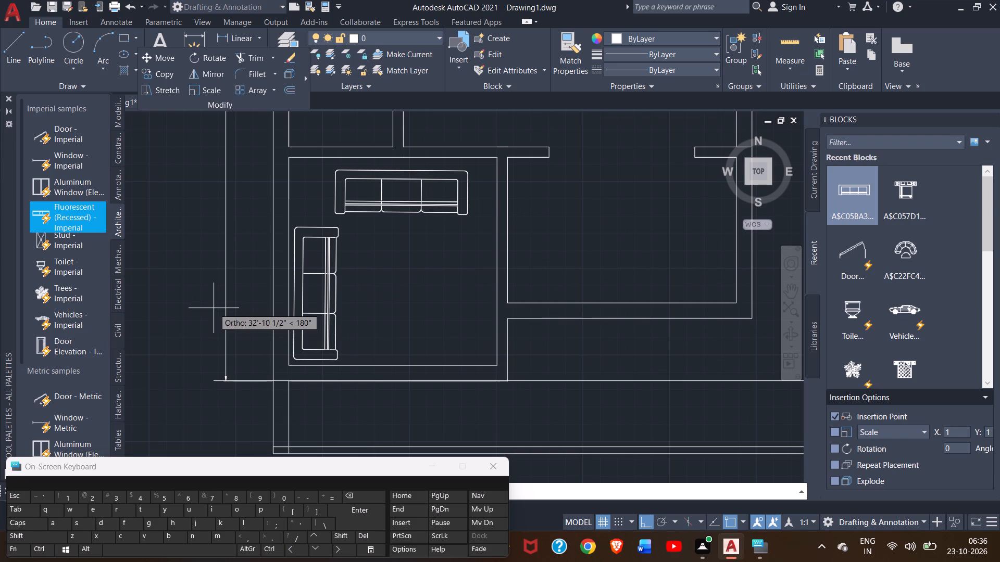
click(214, 308)
right_click(214, 308)
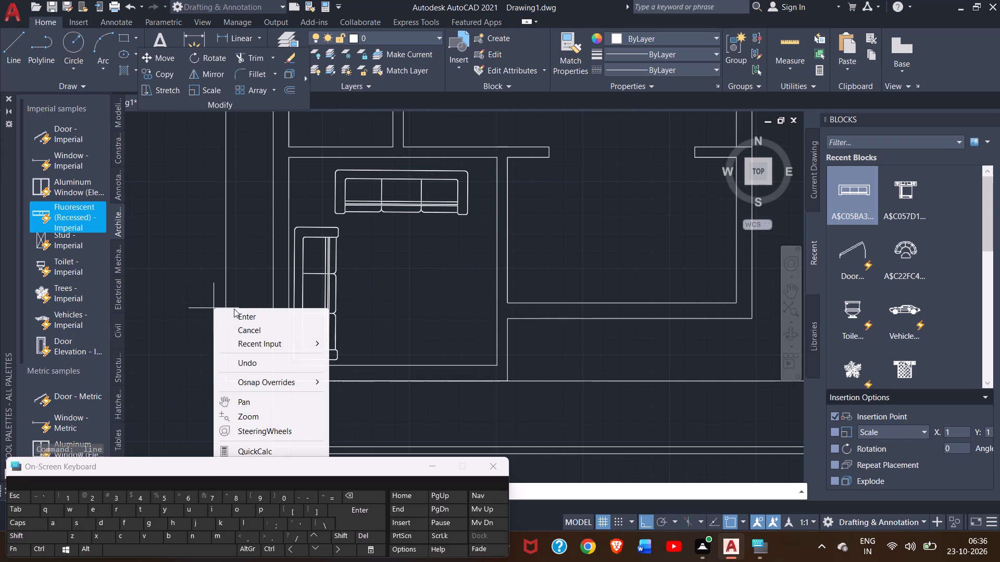
click(236, 314)
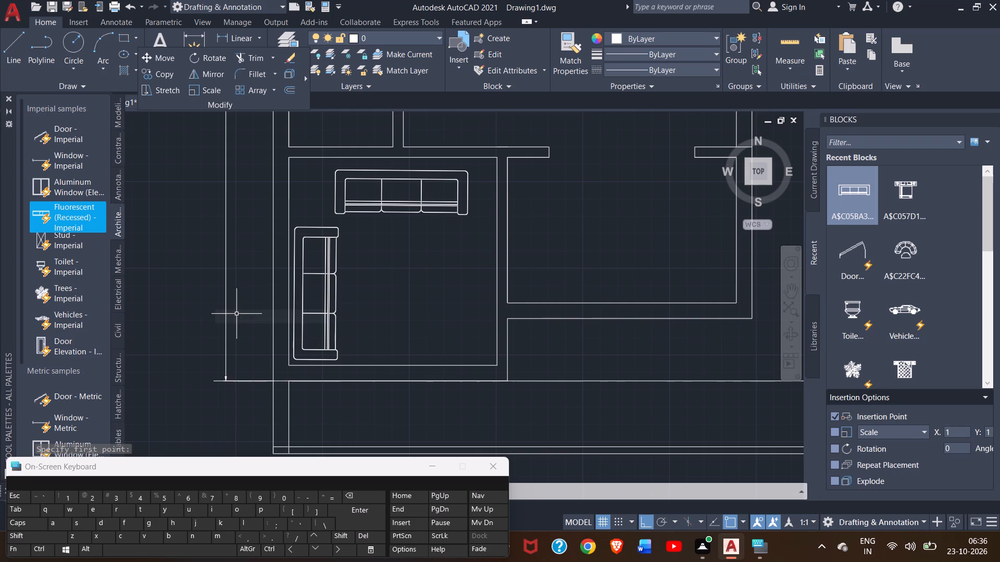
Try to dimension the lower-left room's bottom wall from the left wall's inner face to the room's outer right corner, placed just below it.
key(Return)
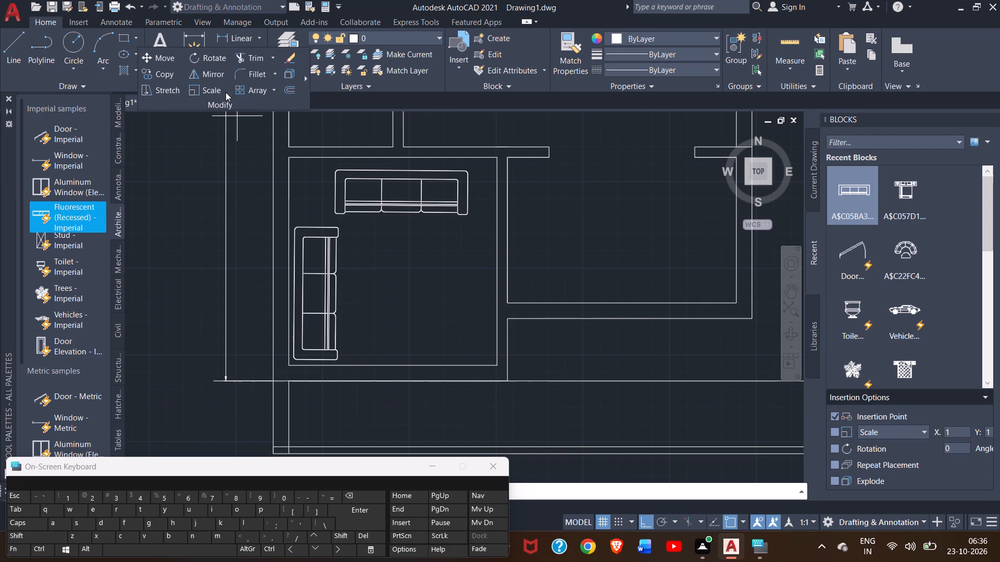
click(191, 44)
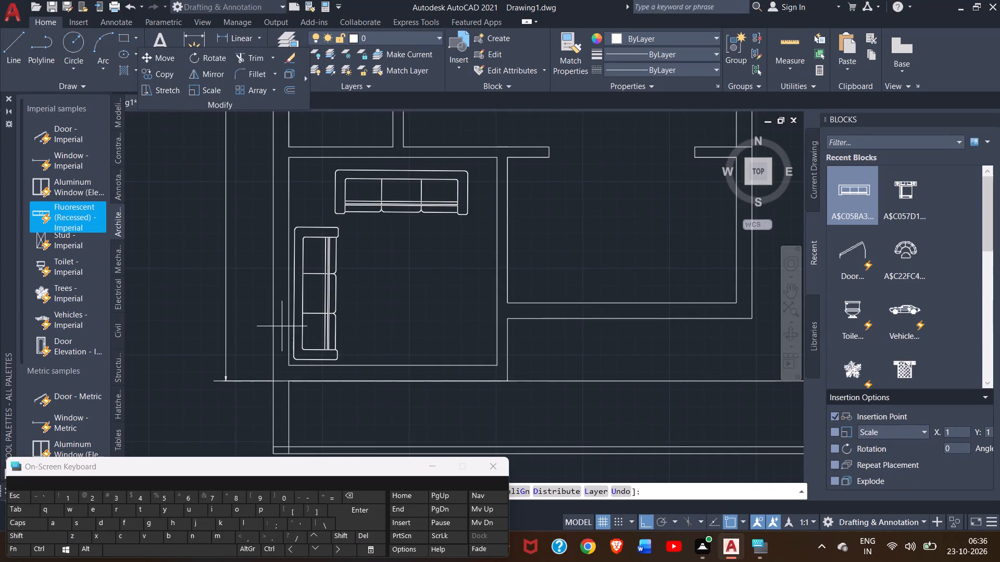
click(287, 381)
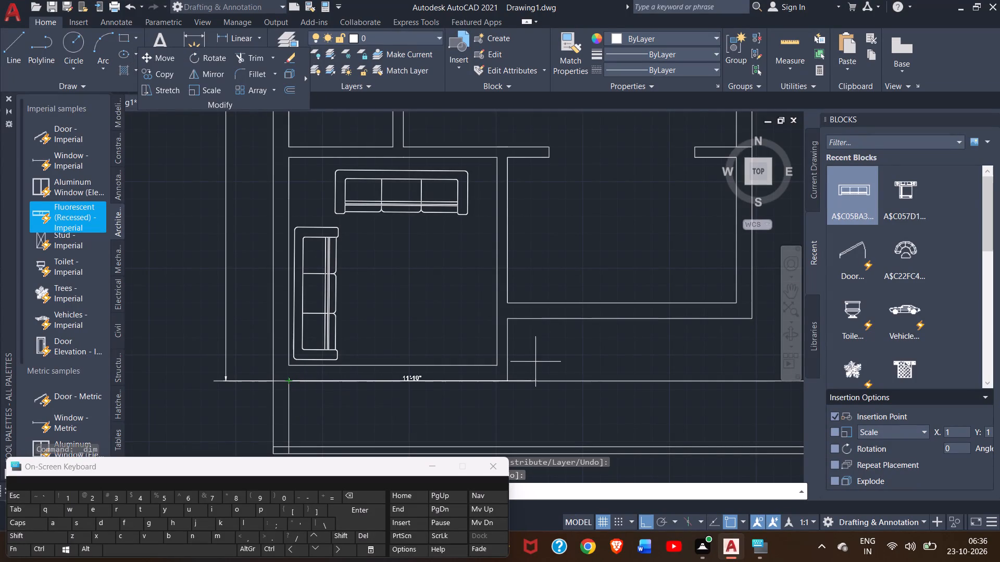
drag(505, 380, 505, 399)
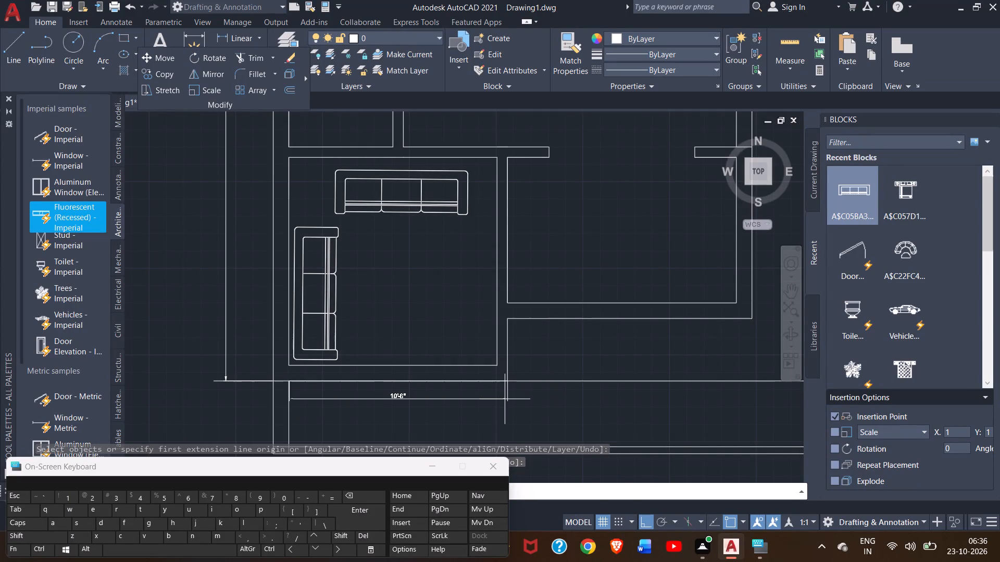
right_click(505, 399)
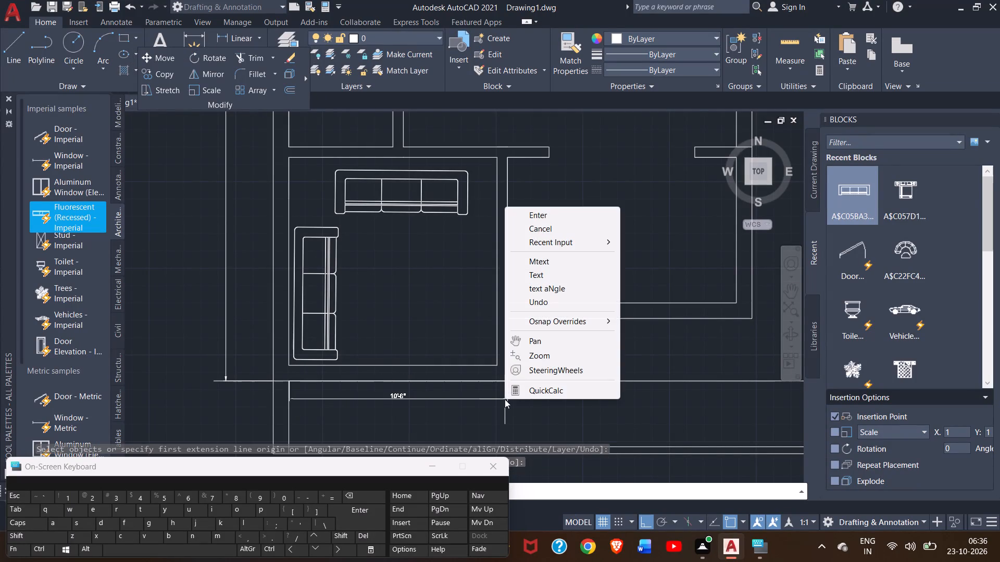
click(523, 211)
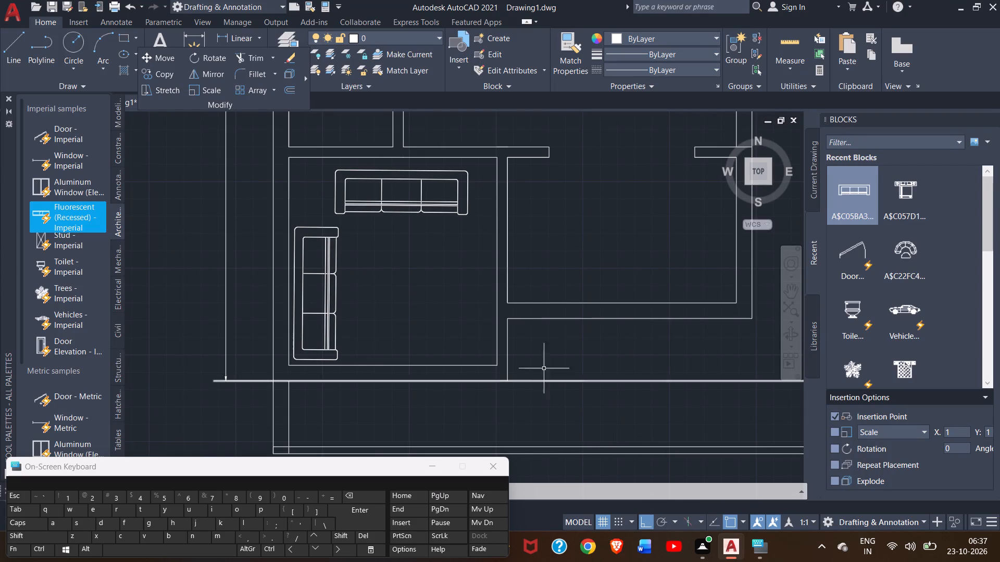
Draw a line 1' rightward from the upper-left inner corner of the small middle room, continuing vertically across its upper wall.
ctrl+scroll(488, 329, down, 2)
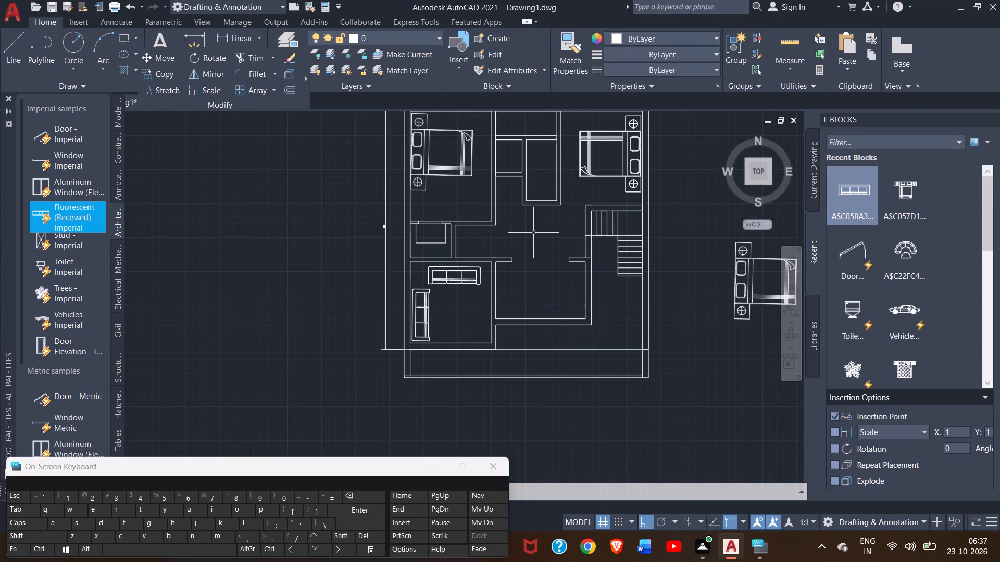
ctrl+scroll(533, 233, down, 1)
ctrl+scroll(520, 172, up, 2)
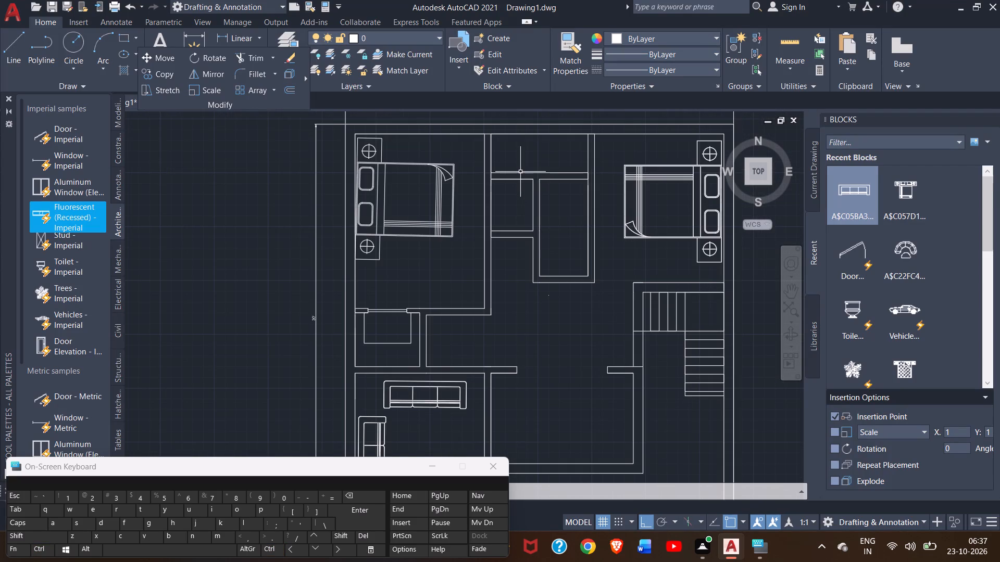
ctrl+scroll(519, 173, up, 2)
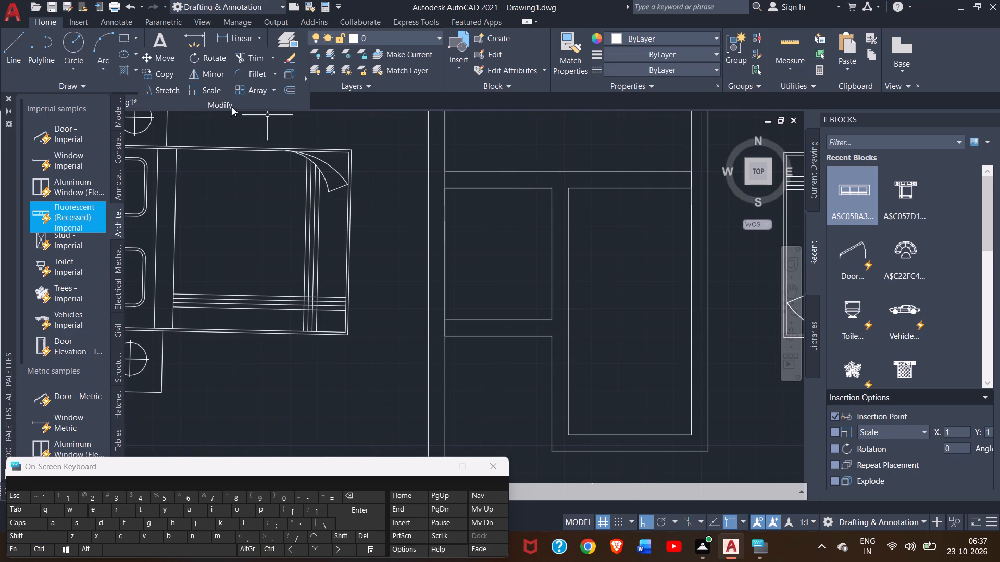
click(11, 55)
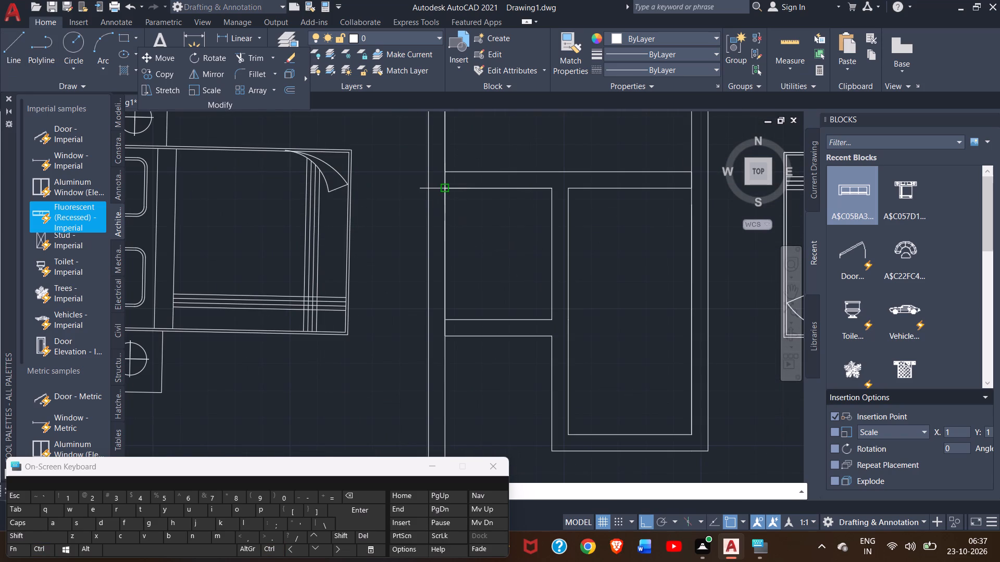
drag(445, 187, 467, 190)
text(1')
key(Return)
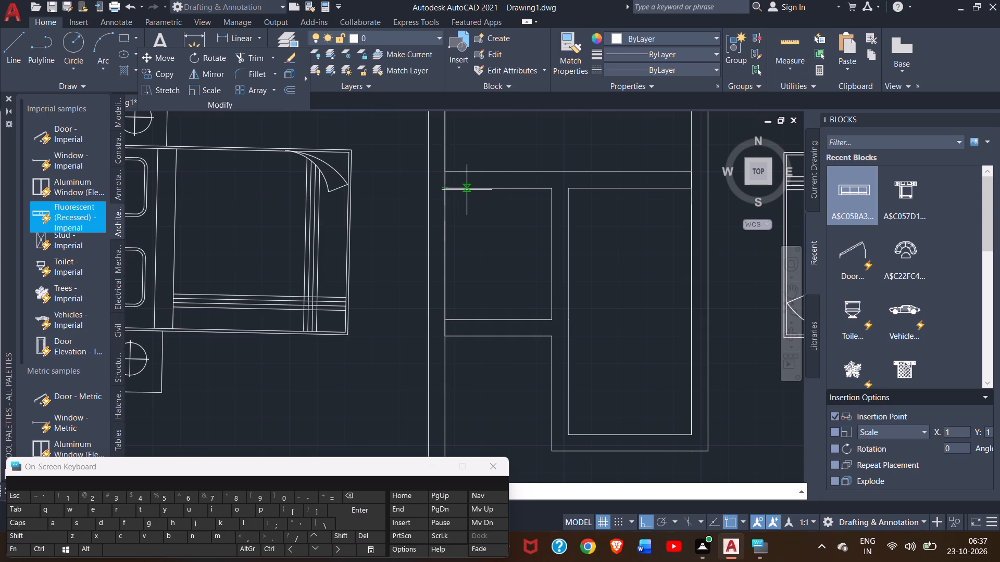
click(477, 170)
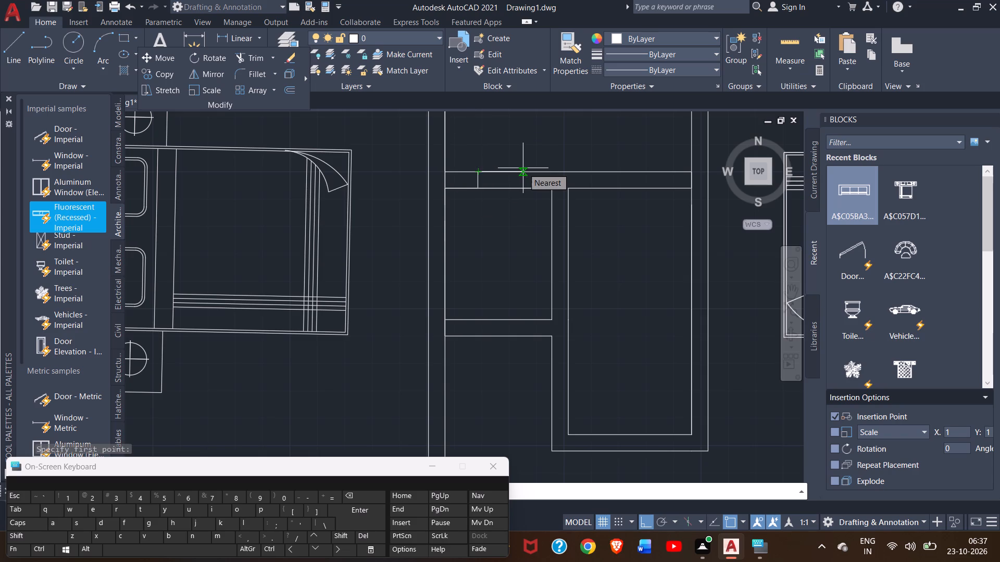
Draw two consecutive 1' line segments rightward along the small middle room's upper wall, starting from the top of the existing opening mark.
text(1')
key(Return)
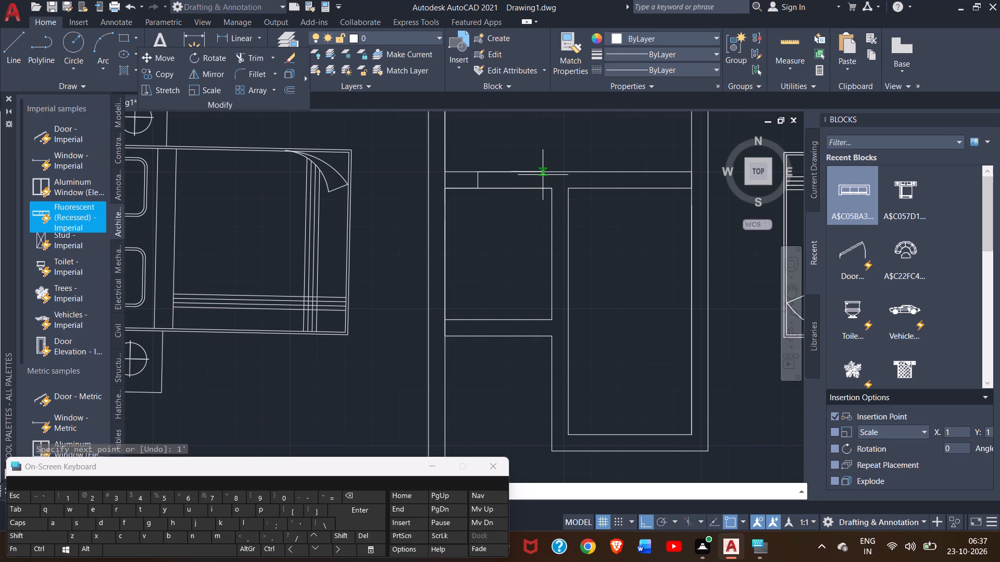
ctrl+scroll(543, 175, up, 2)
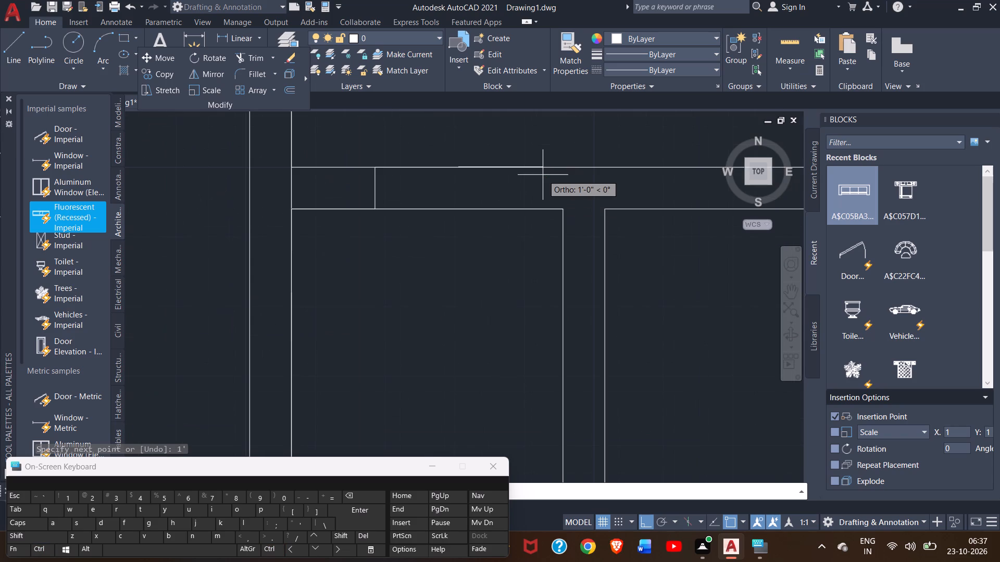
text(1')
key(Return)
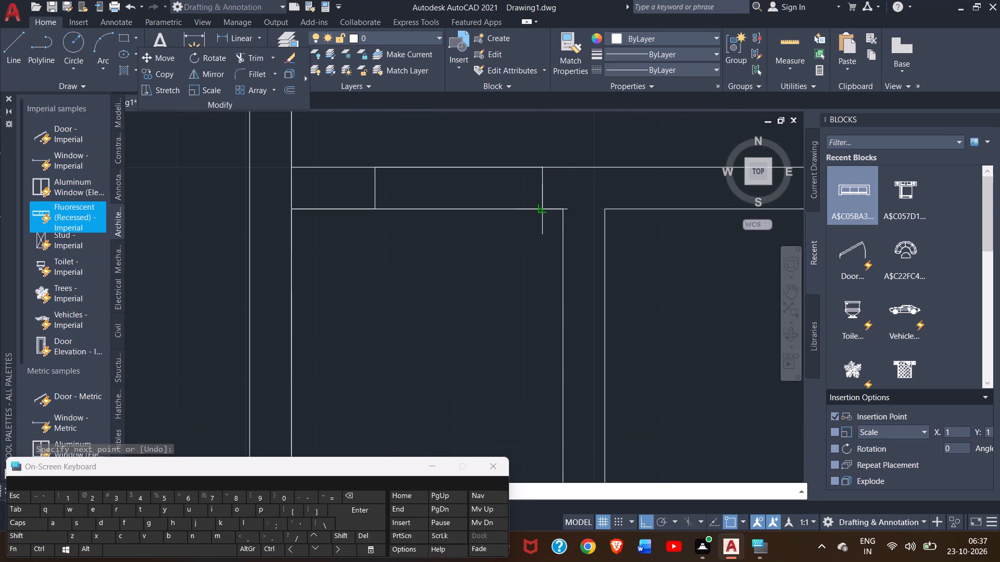
right_click(536, 237)
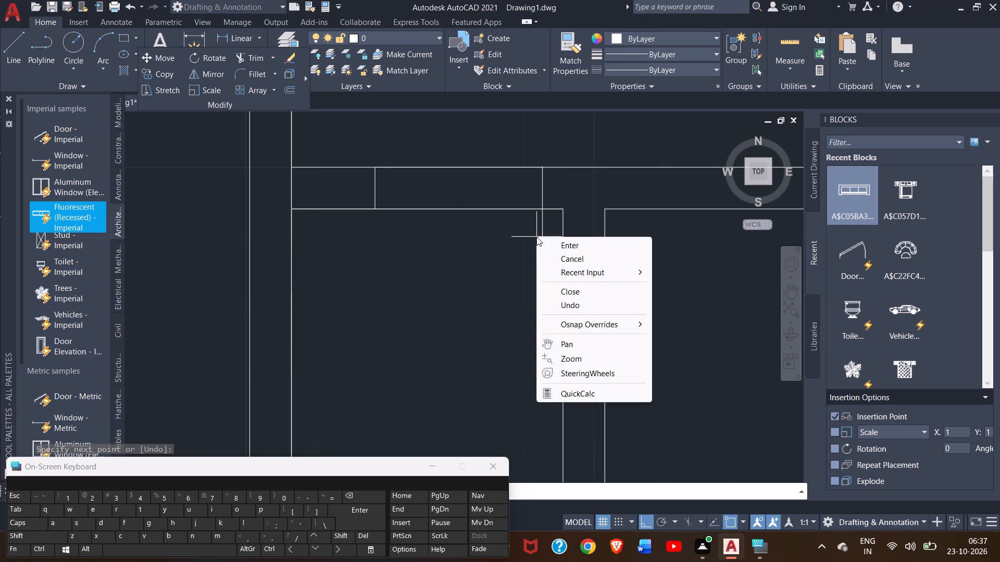
click(546, 241)
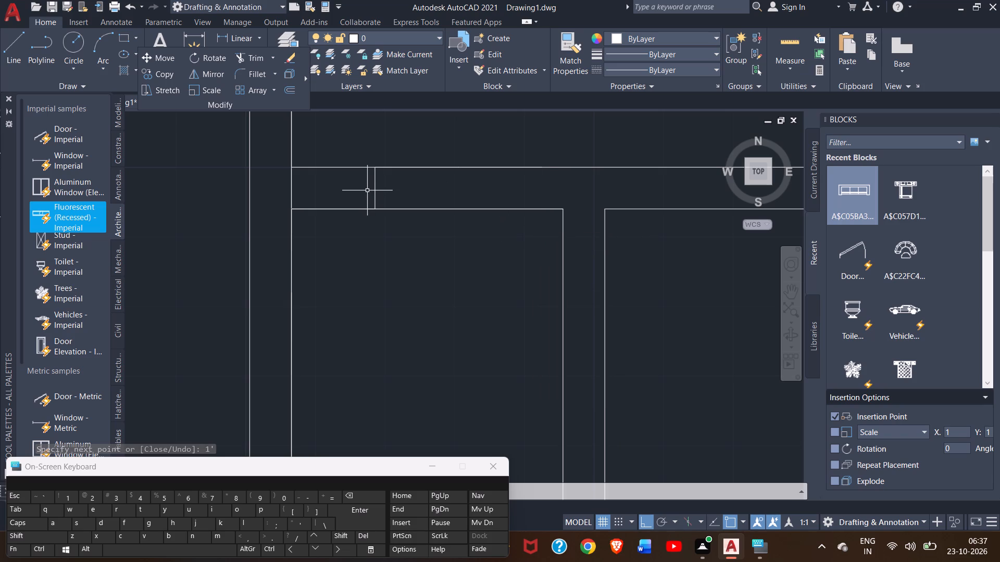
Draw a line 2' rightward from the top of the opening mark, continuing down across the small middle room's upper wall.
click(17, 55)
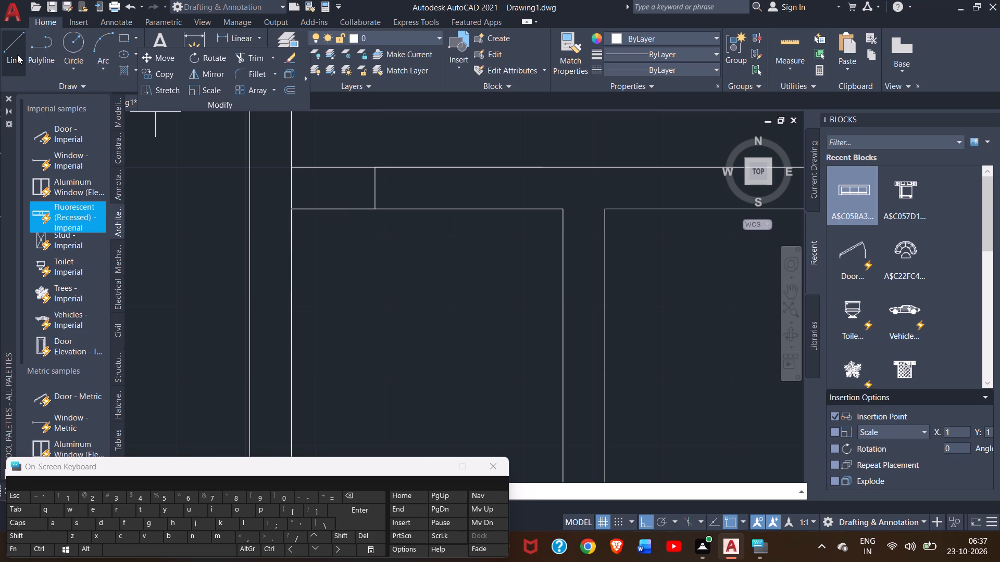
click(374, 169)
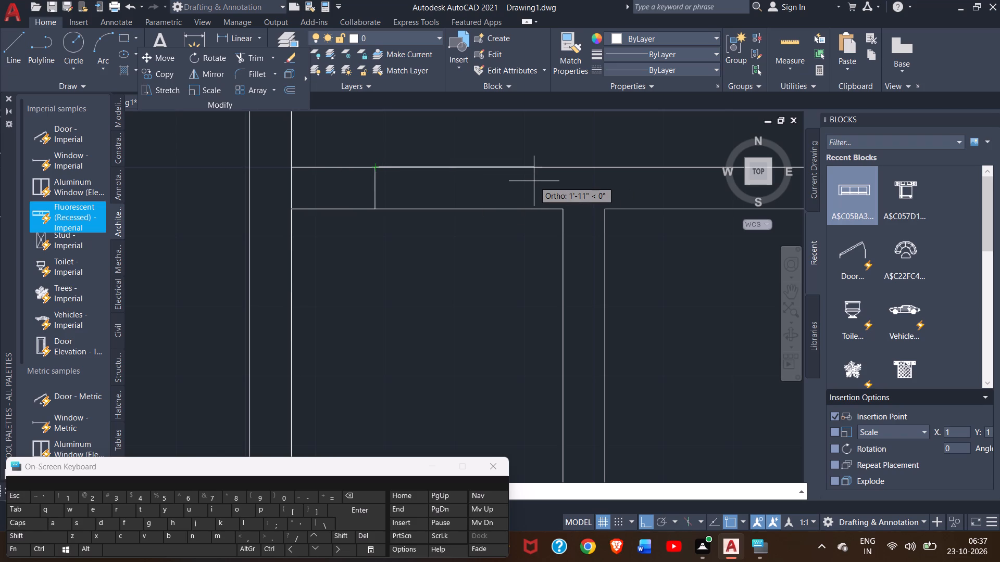
text(3')
key(Return)
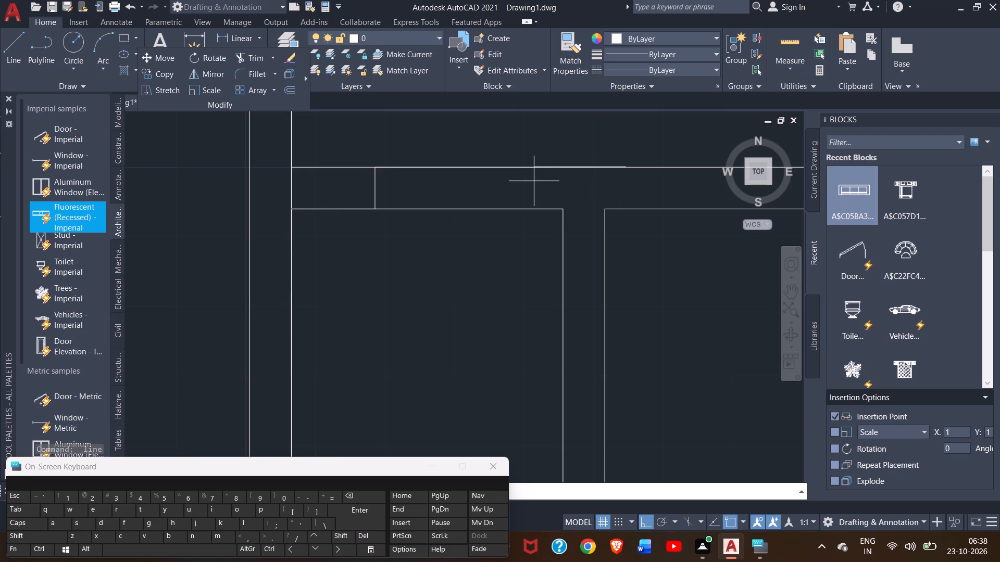
key(ctrl+z)
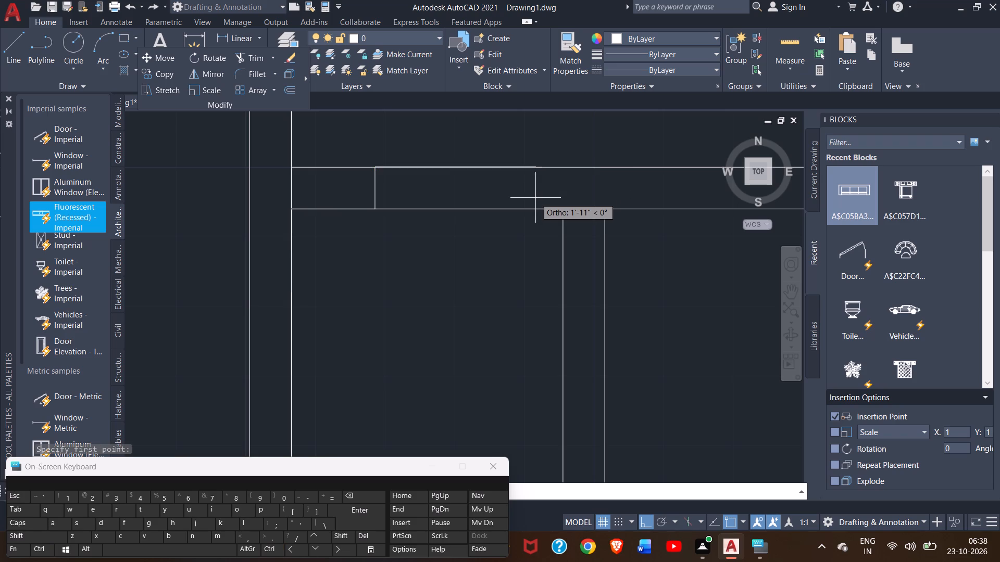
text(2')
key(Return)
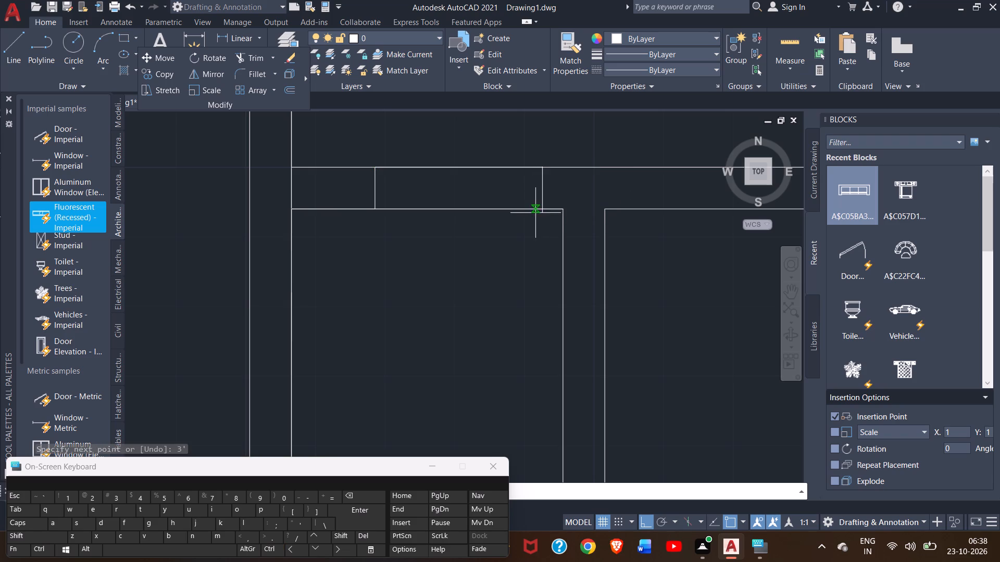
click(543, 210)
right_click(520, 234)
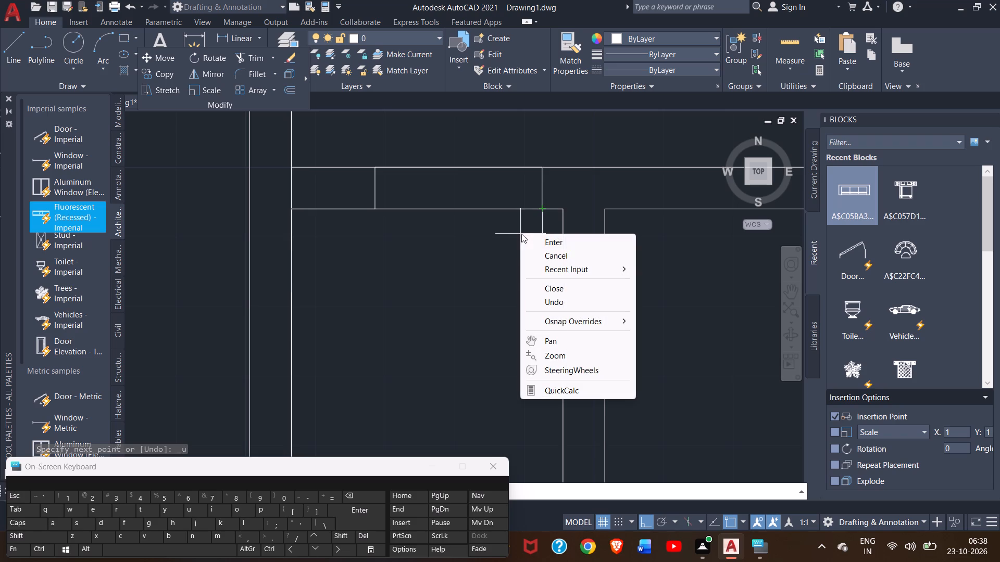
click(533, 236)
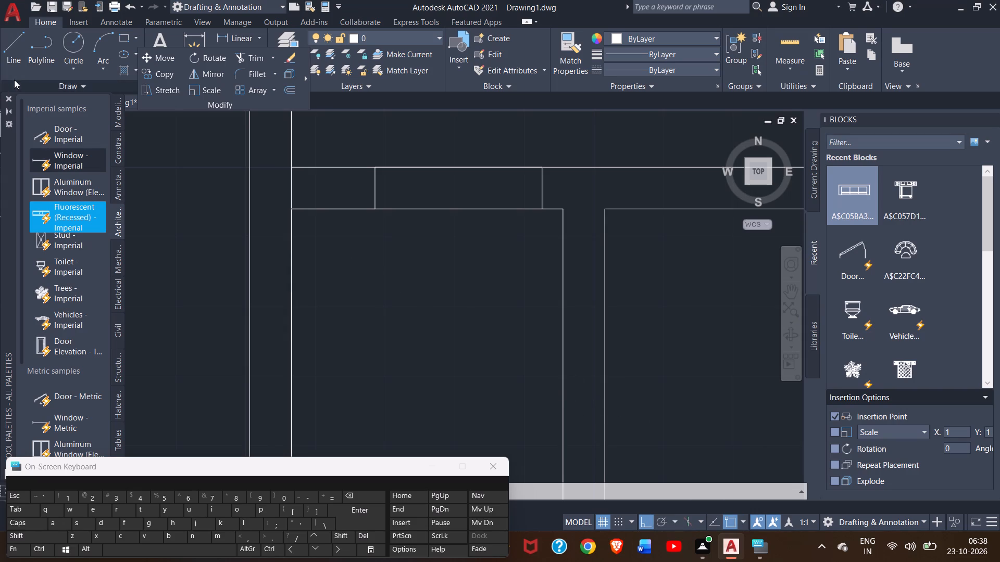
Draw a horizontal line through the middle of the wall thickness, joining the two marks of the small room's 2' opening.
click(16, 57)
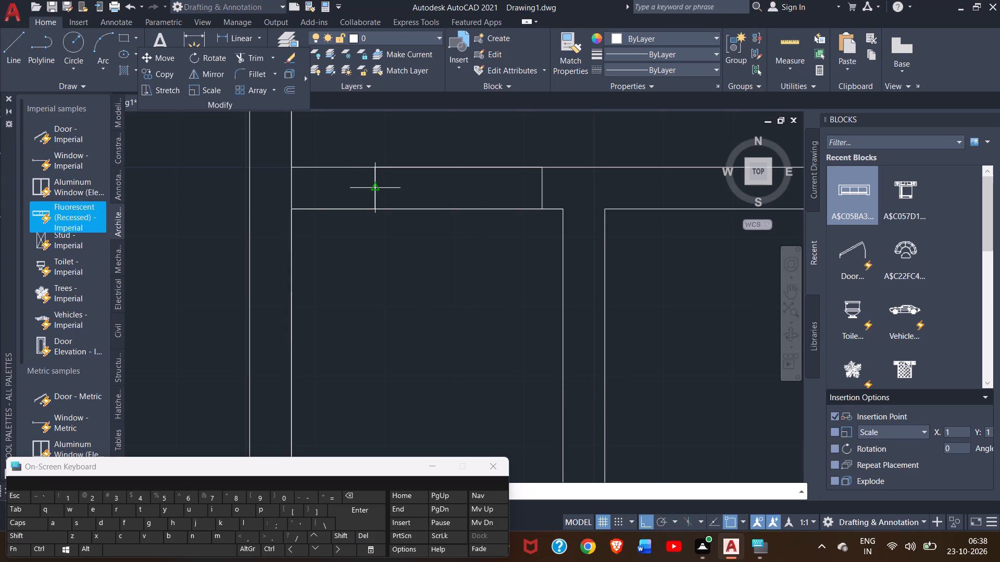
click(373, 186)
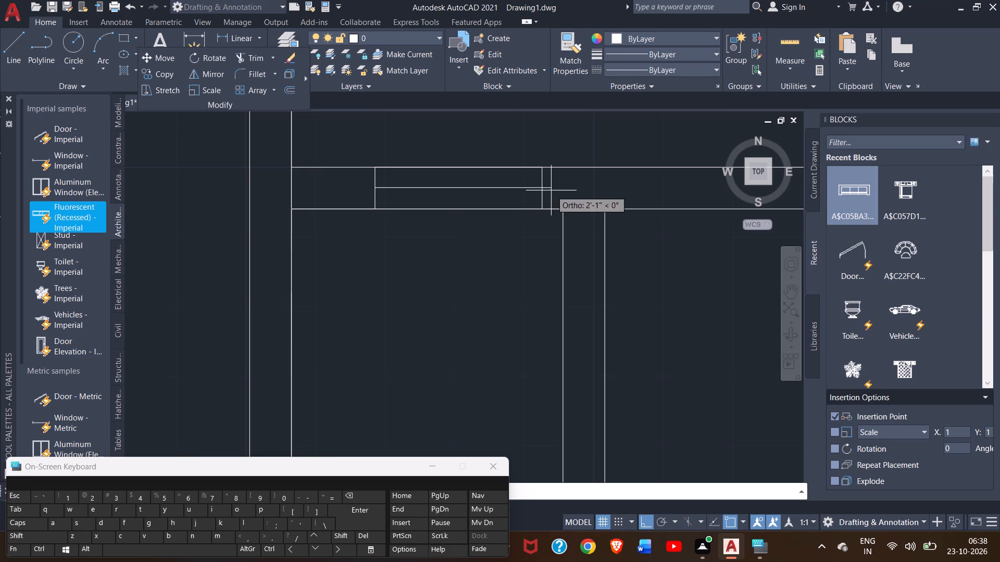
click(545, 189)
right_click(545, 189)
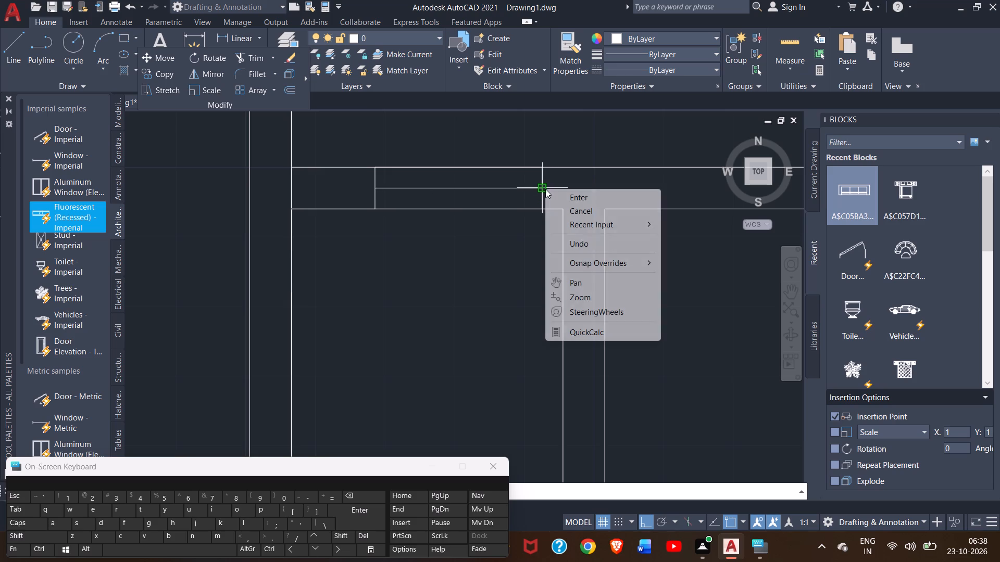
click(562, 195)
Offset the opening's horizontal centre line 1" downward.
click(521, 189)
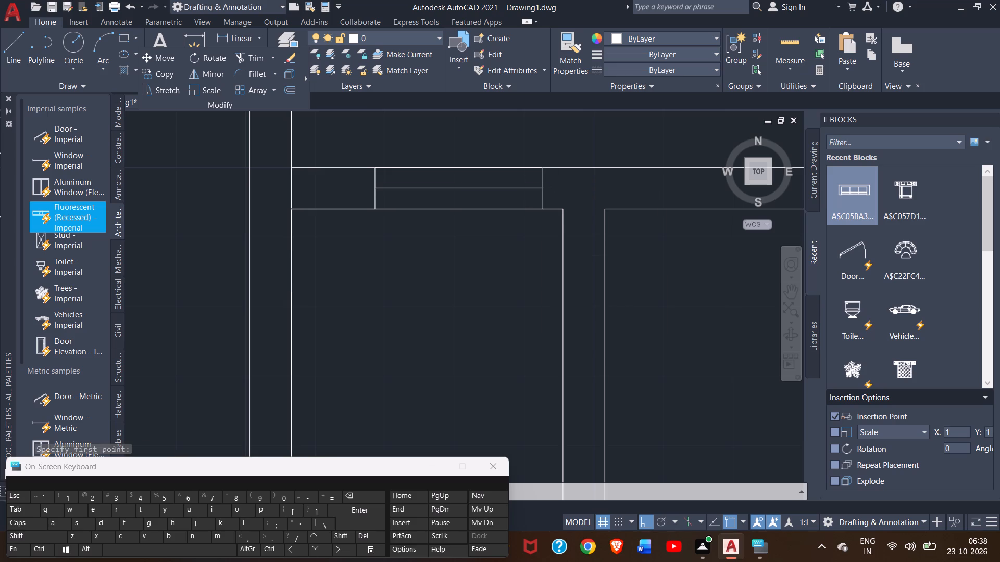
ctrl+scroll(521, 189, up, 2)
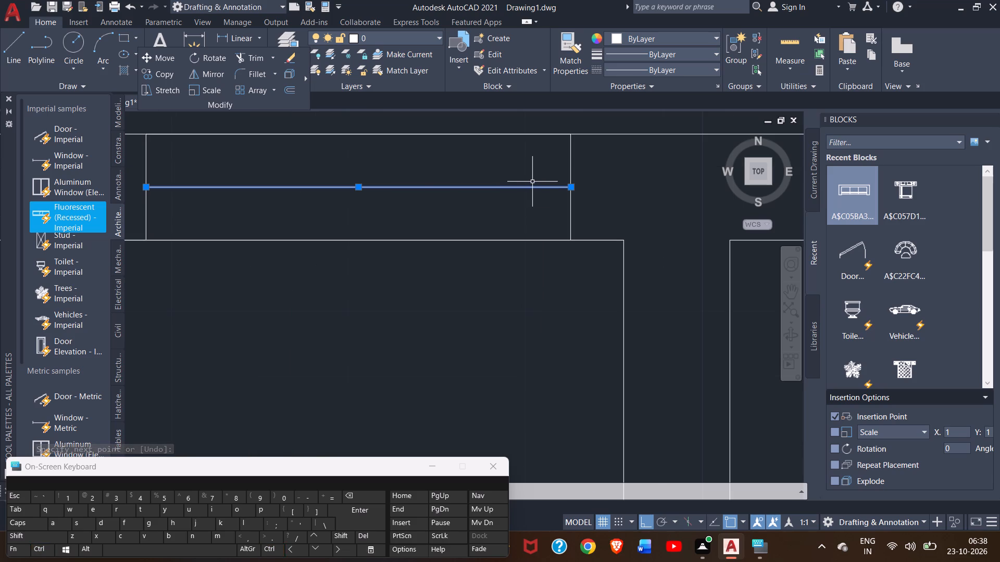
ctrl+scroll(532, 182, down, 2)
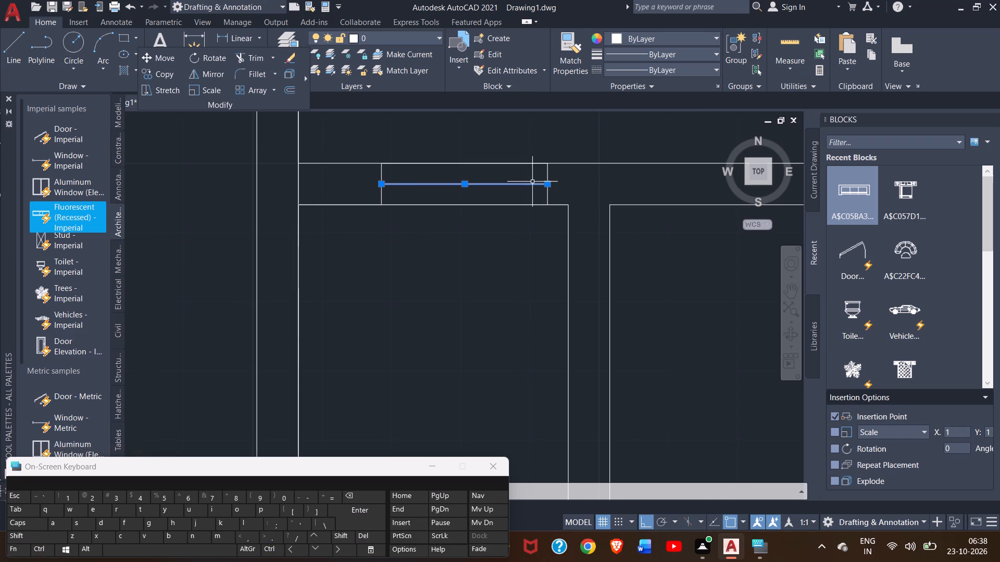
key(o)
text(ff)
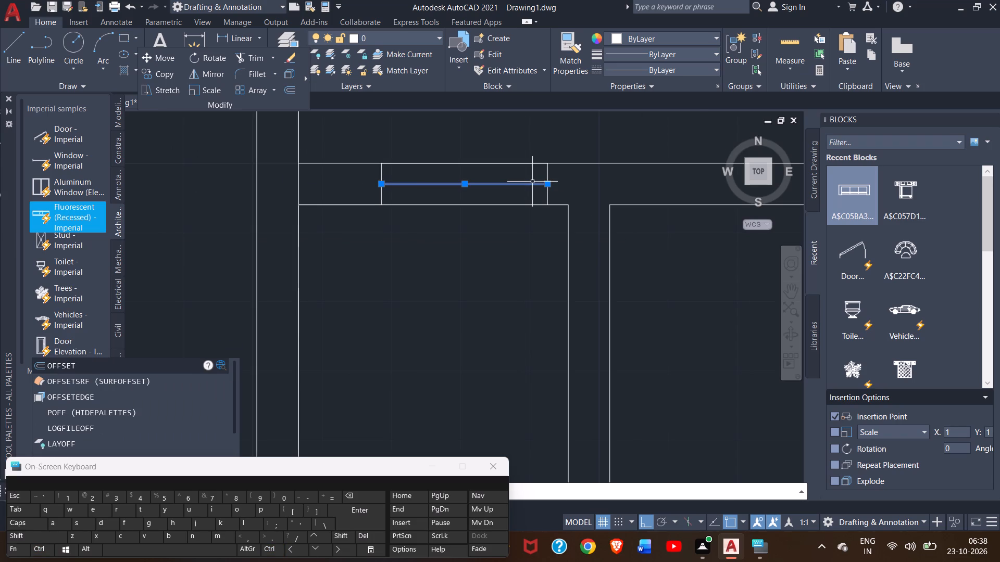
key(Return)
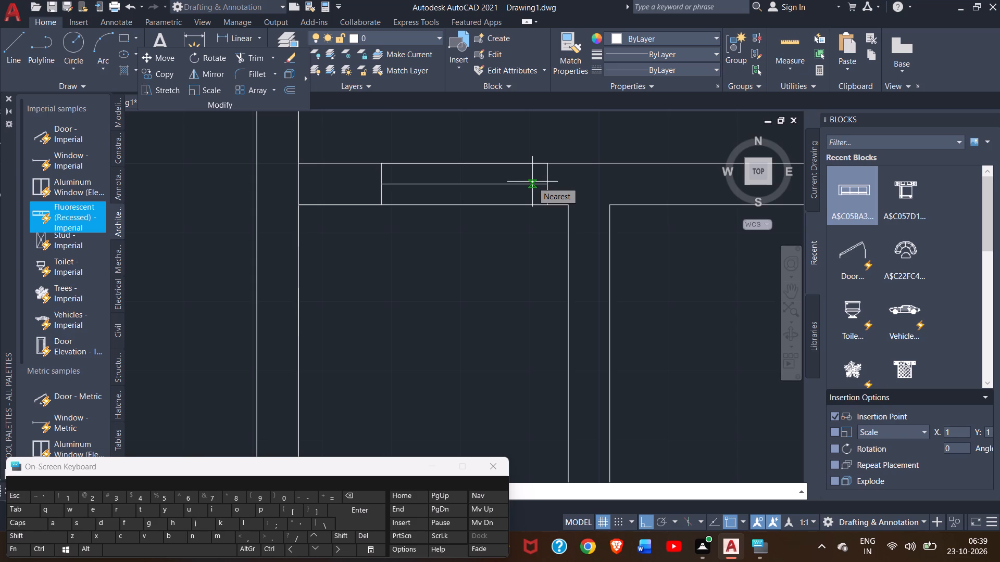
key(1)
key(shift+quotedbl)
key(Return)
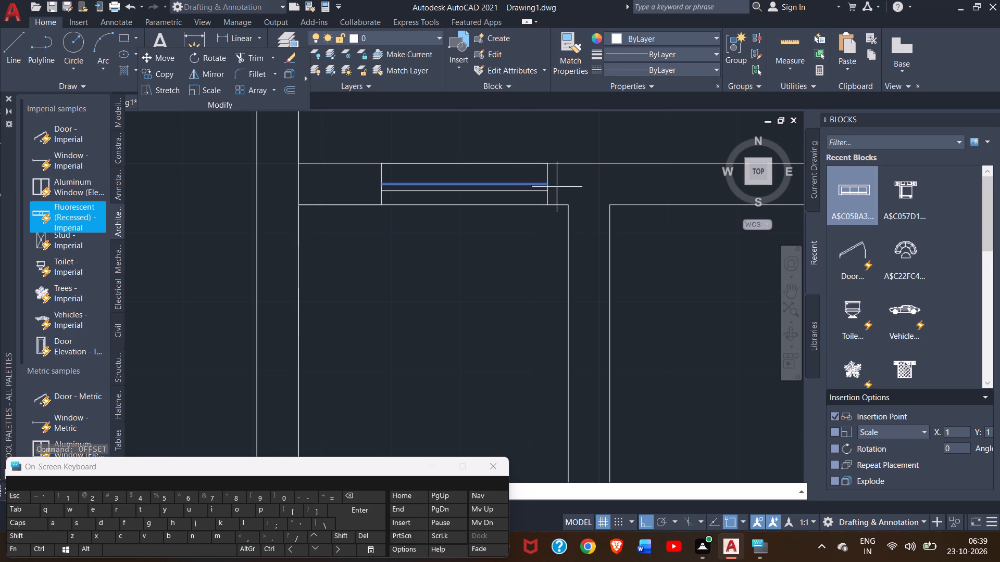
click(512, 198)
Draw a line 1' rightward from the upper-left inner corner of the tall middle room, continuing up across its upper wall.
ctrl+scroll(529, 225, down, 1)
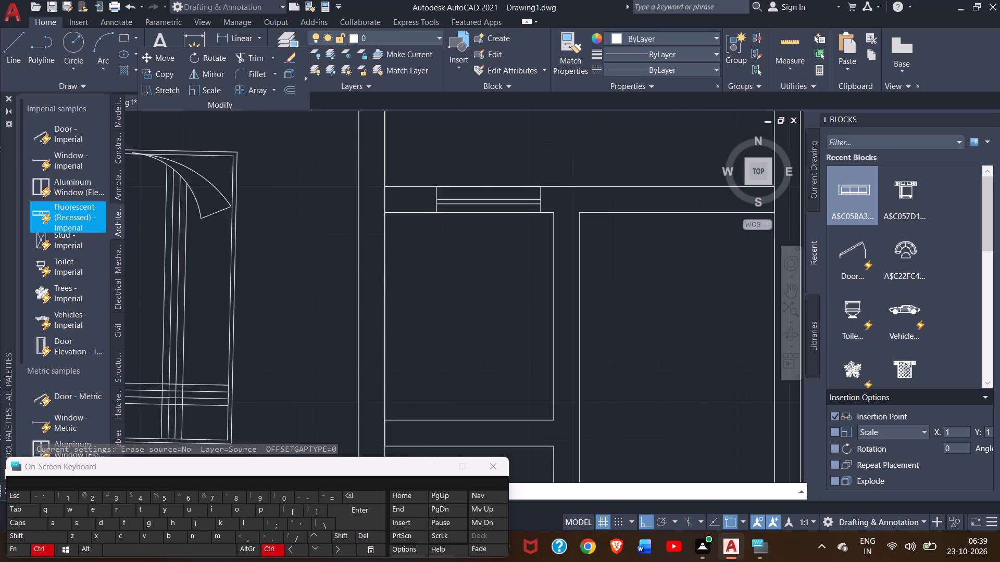
ctrl+scroll(529, 225, down, 2)
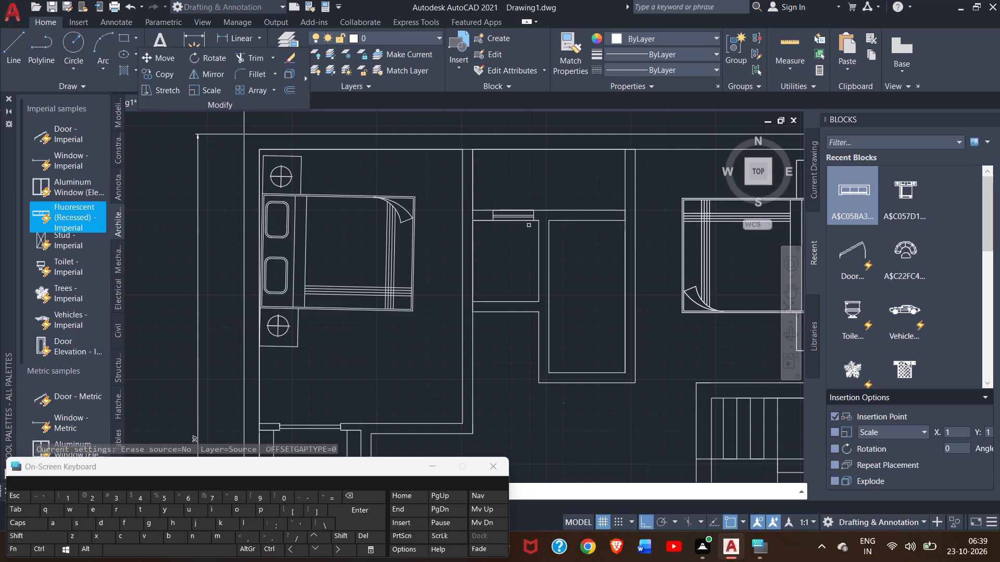
click(16, 63)
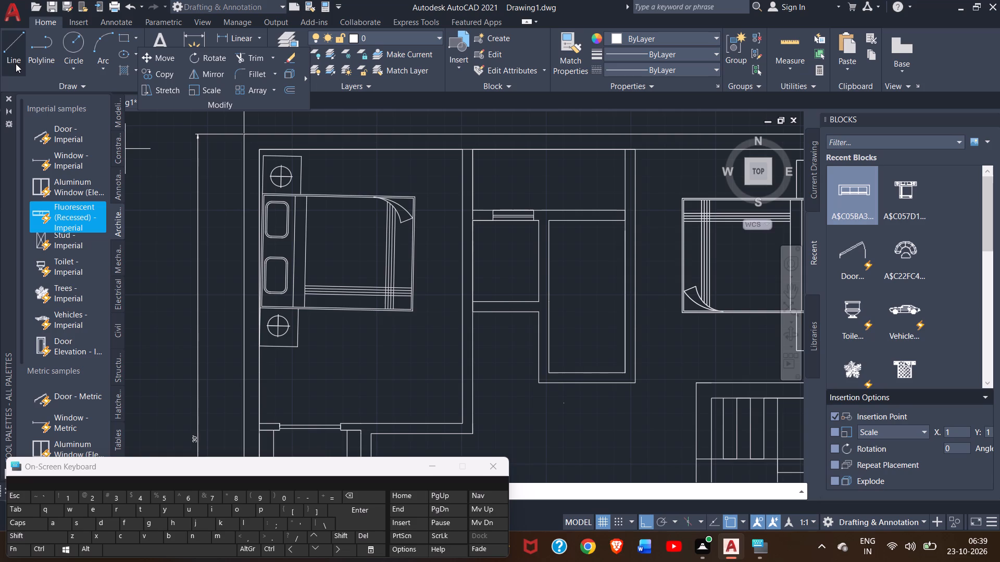
click(548, 224)
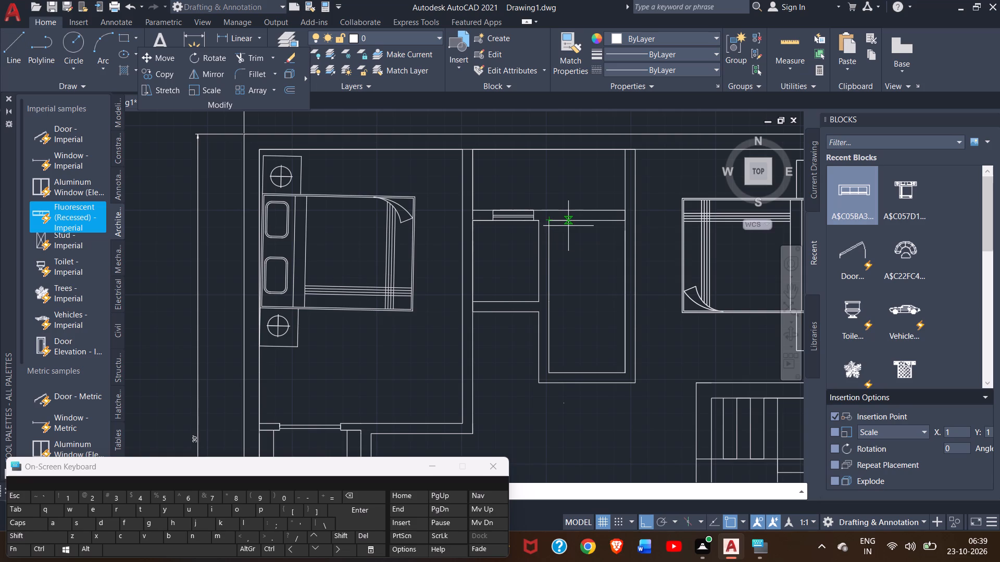
text(1')
key(Return)
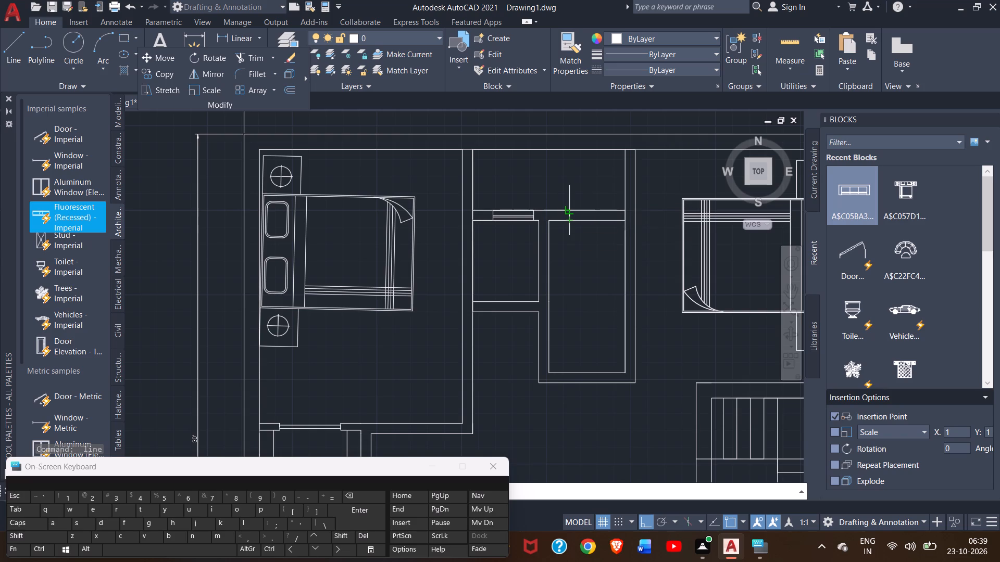
click(567, 208)
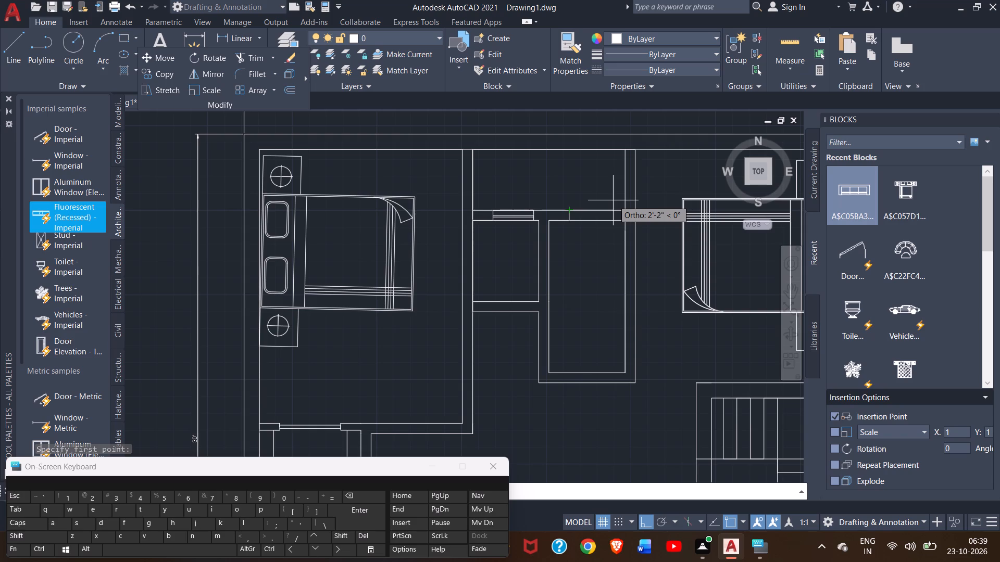
right_click(613, 200)
click(624, 204)
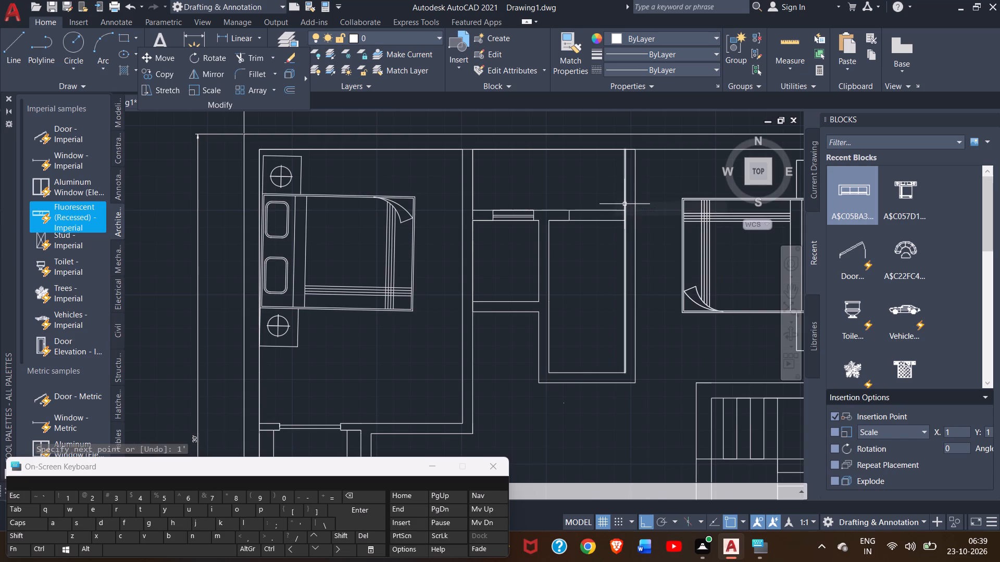
Draw a line 1' leftward from the upper-right inner corner of the tall middle room, continuing up across its upper wall.
click(13, 66)
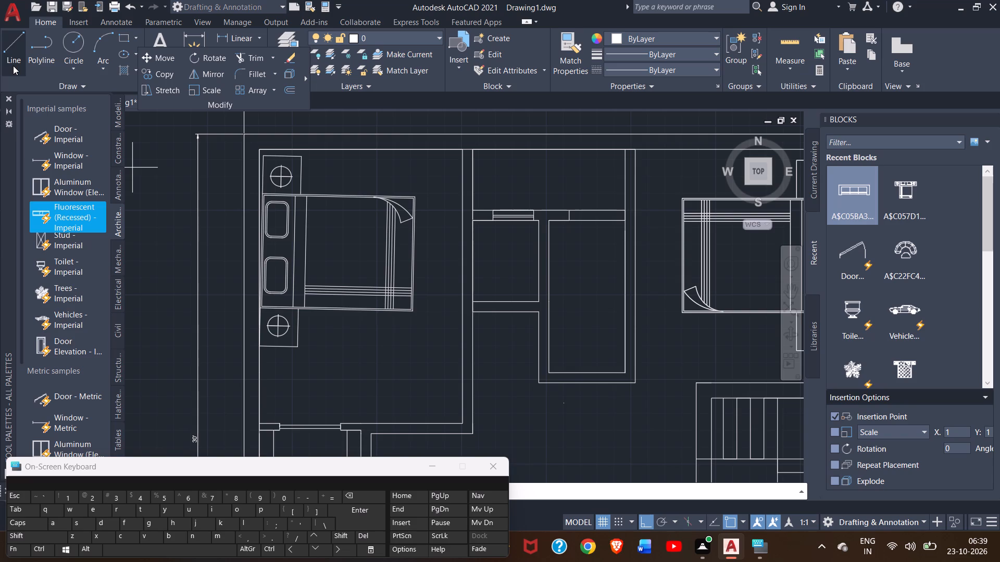
click(625, 221)
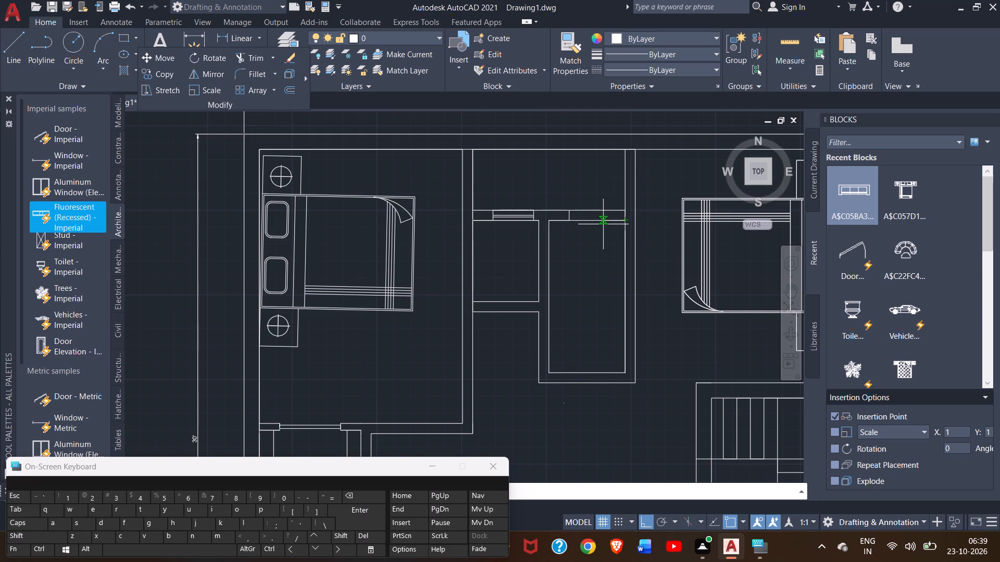
text(1')
key(Return)
click(605, 208)
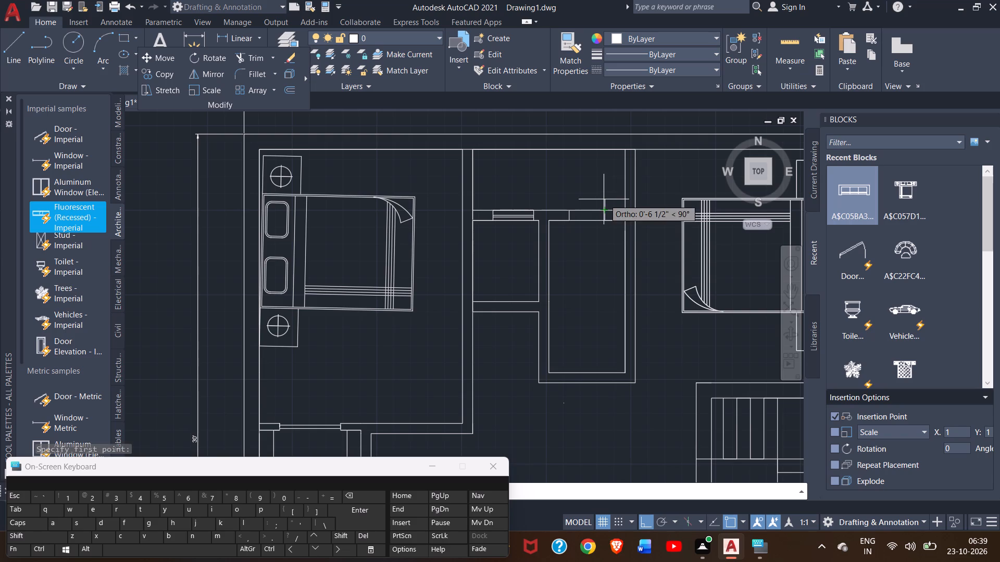
right_click(604, 199)
click(621, 207)
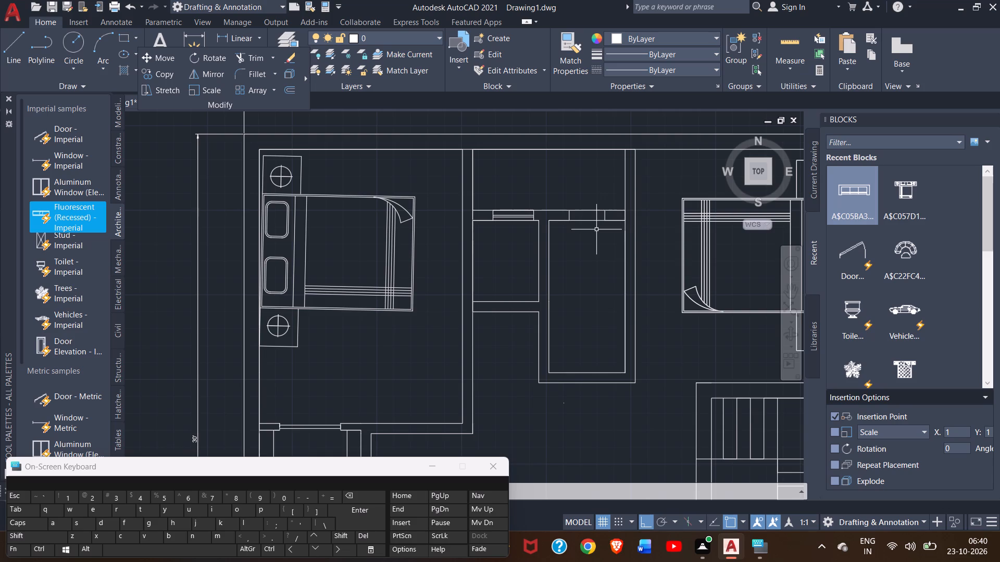
Draw a horizontal line through the middle of the wall thickness, joining the two opening marks above the tall middle room.
ctrl+scroll(595, 231, up, 2)
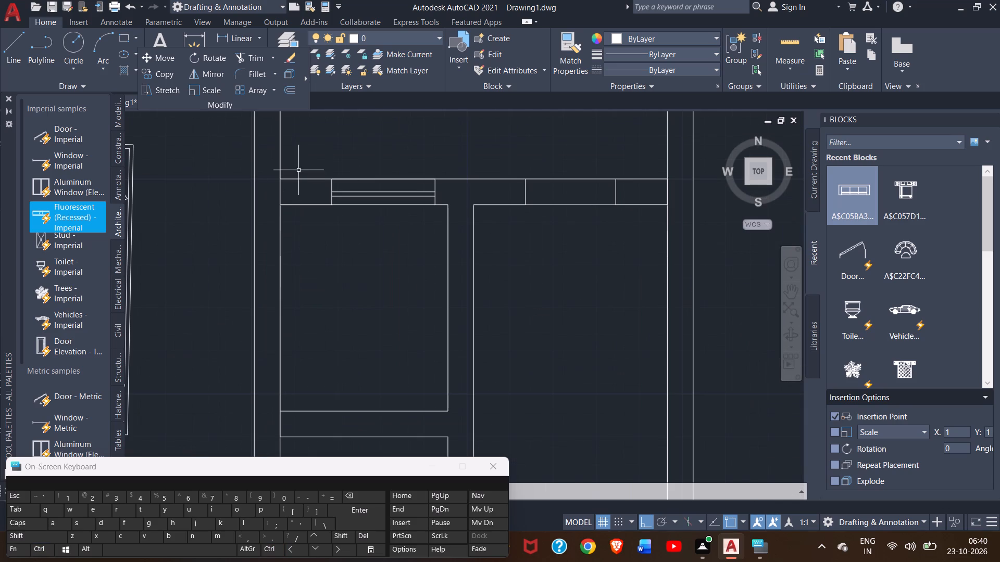
click(19, 58)
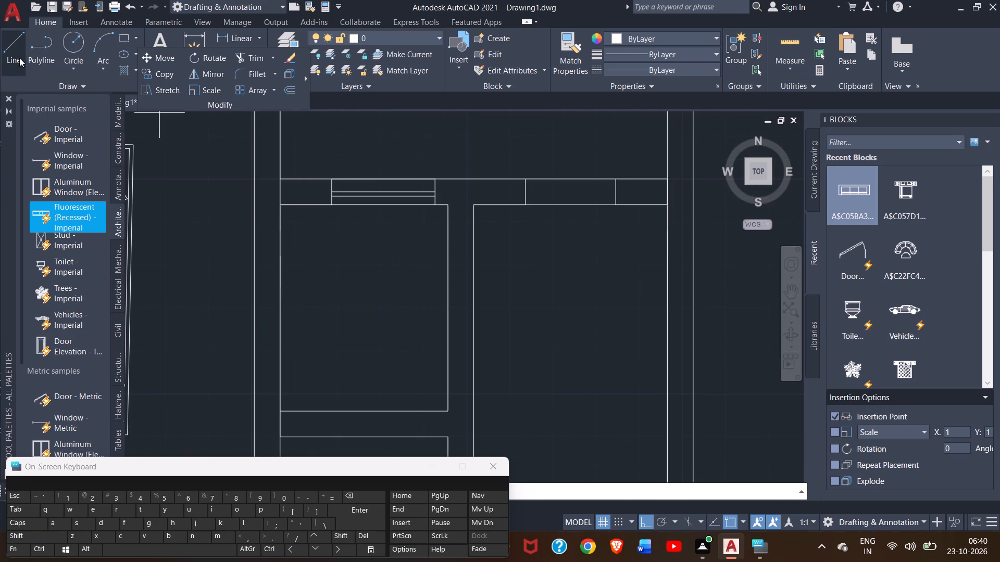
click(525, 194)
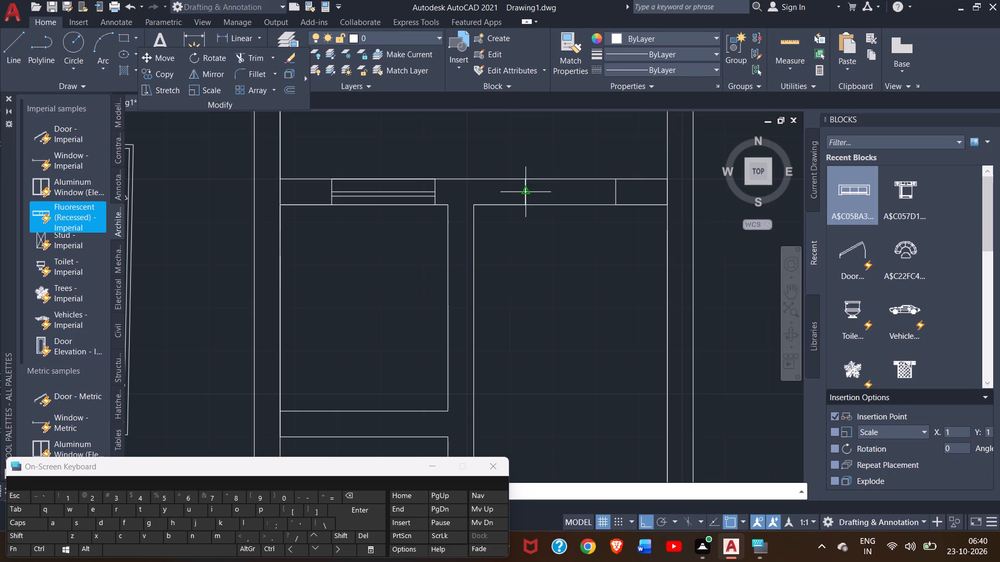
click(619, 194)
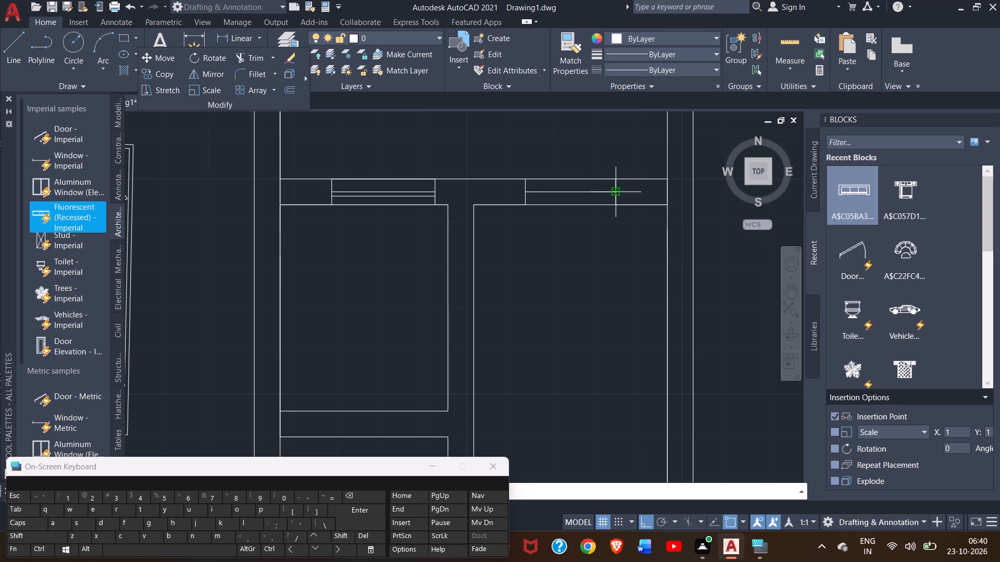
right_click(619, 194)
click(640, 203)
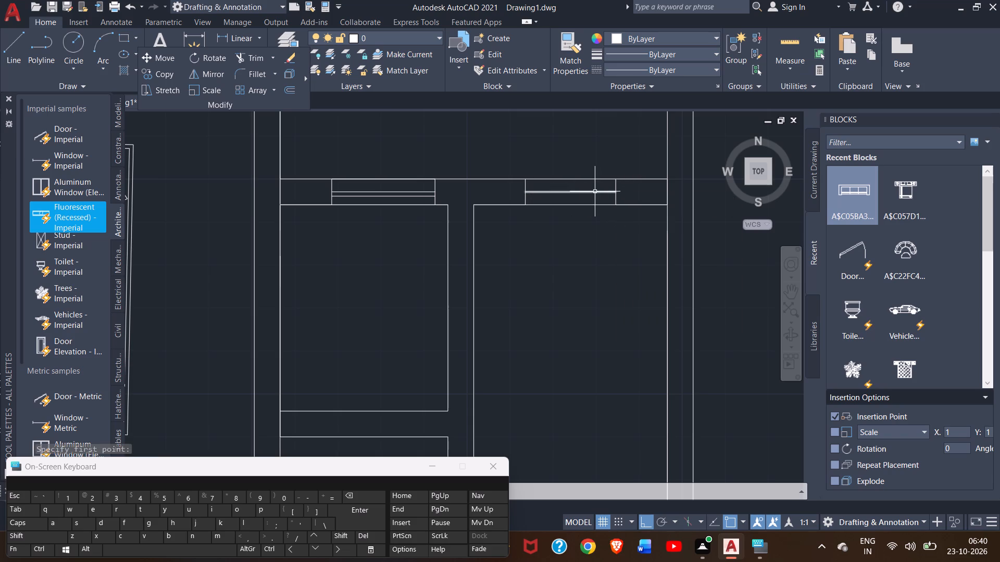
Offset the horizontal centre line of the tall middle room's opening 1" downward.
click(595, 191)
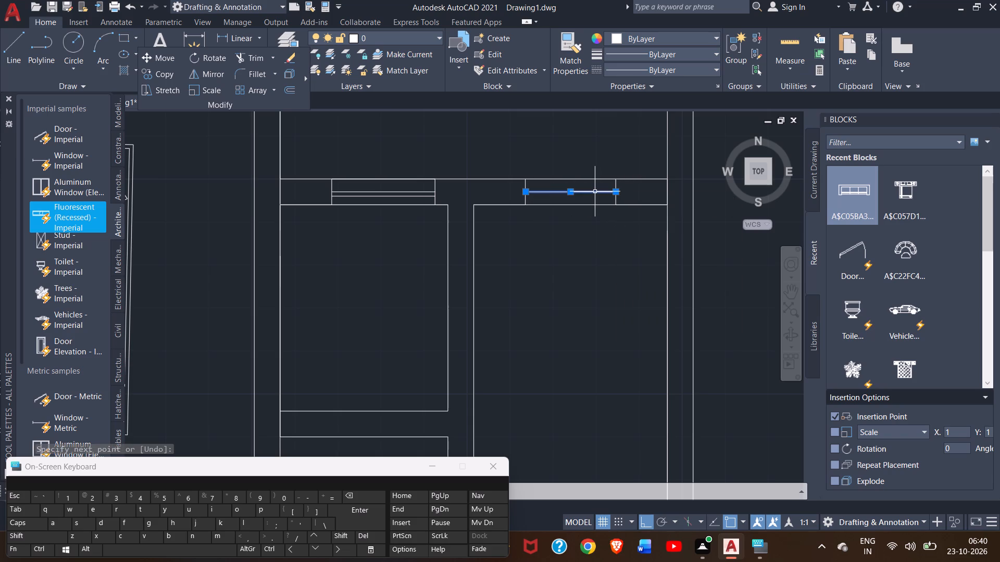
text(off)
key(Return)
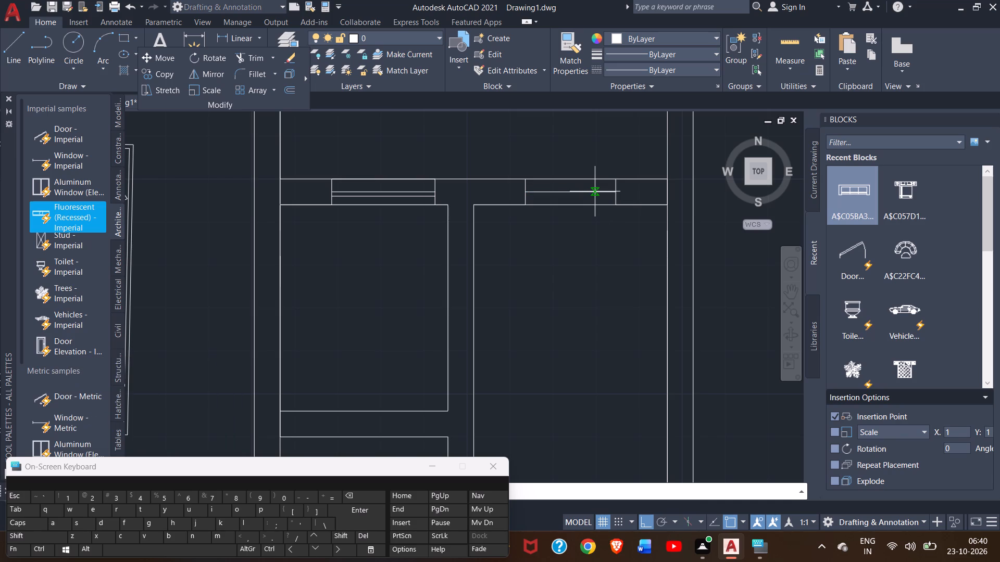
key(1)
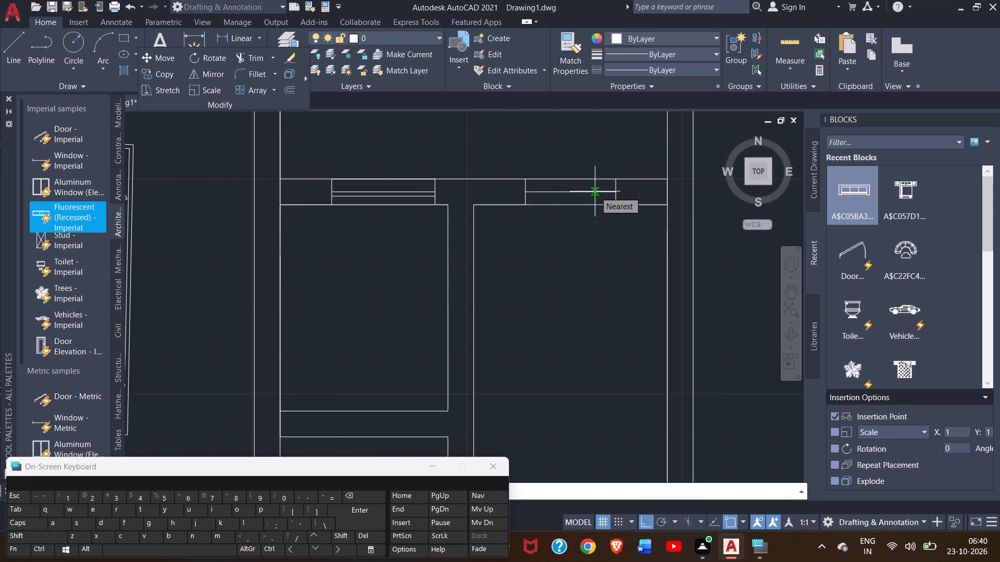
key(shift+quotedbl)
key(Return)
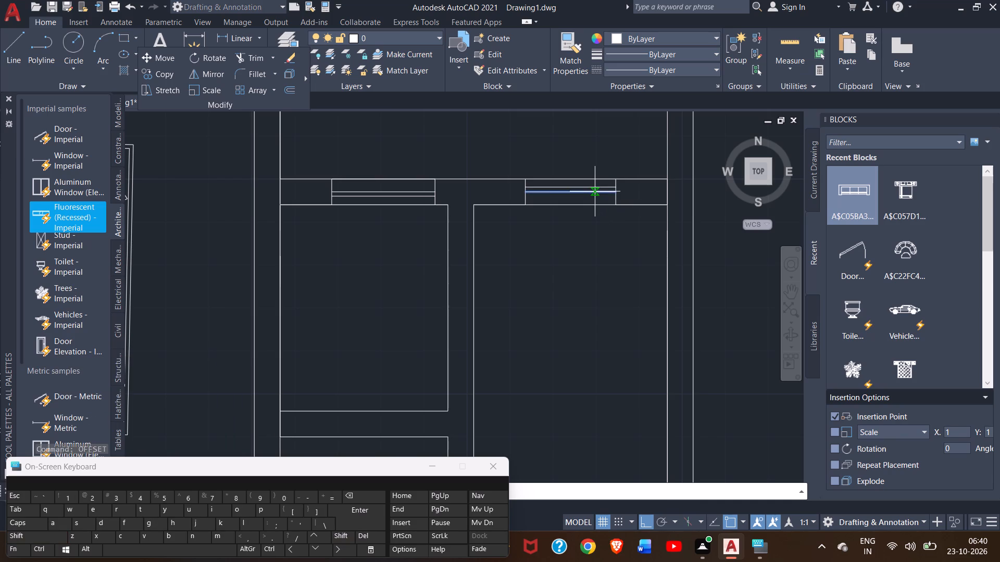
click(591, 200)
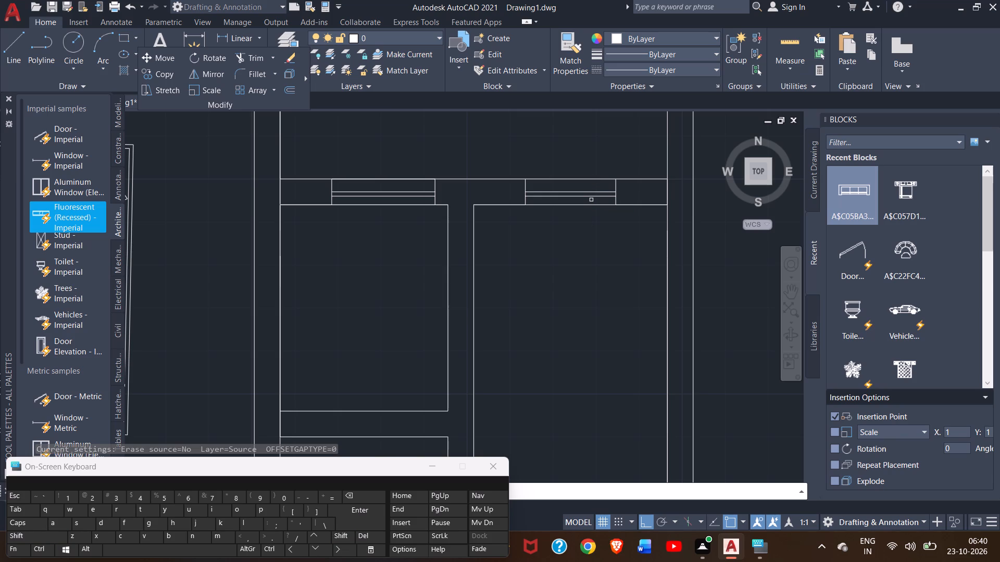
right_click(579, 264)
click(607, 272)
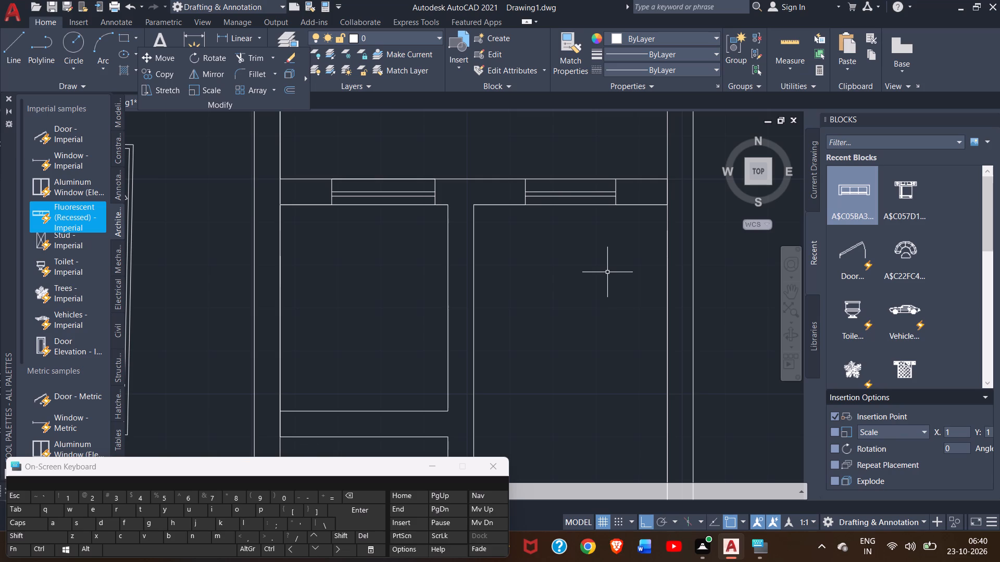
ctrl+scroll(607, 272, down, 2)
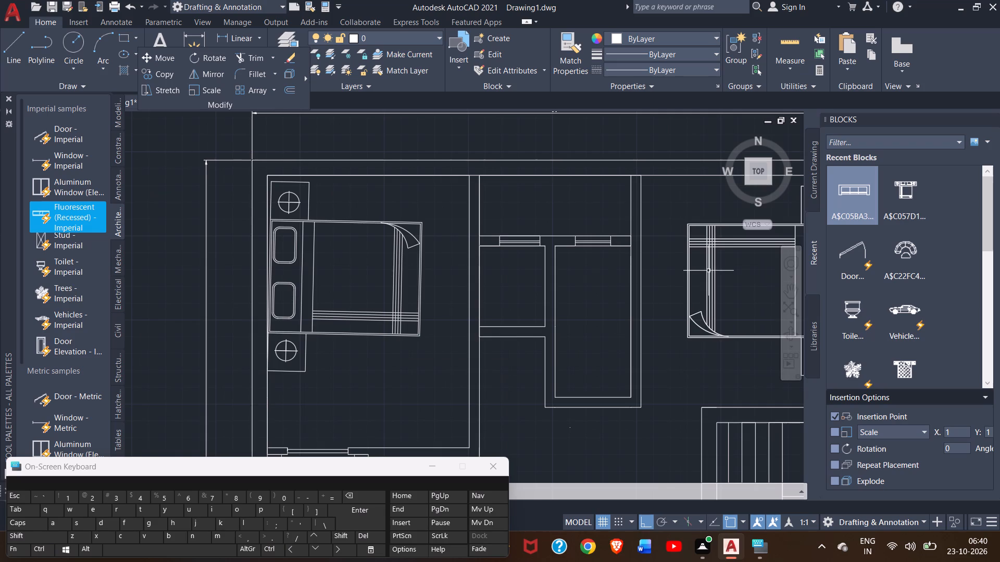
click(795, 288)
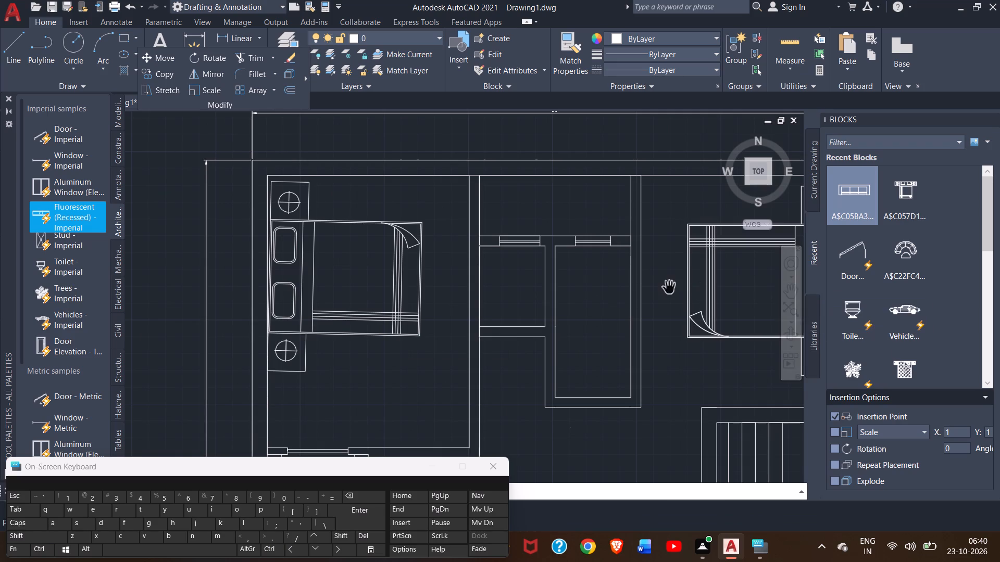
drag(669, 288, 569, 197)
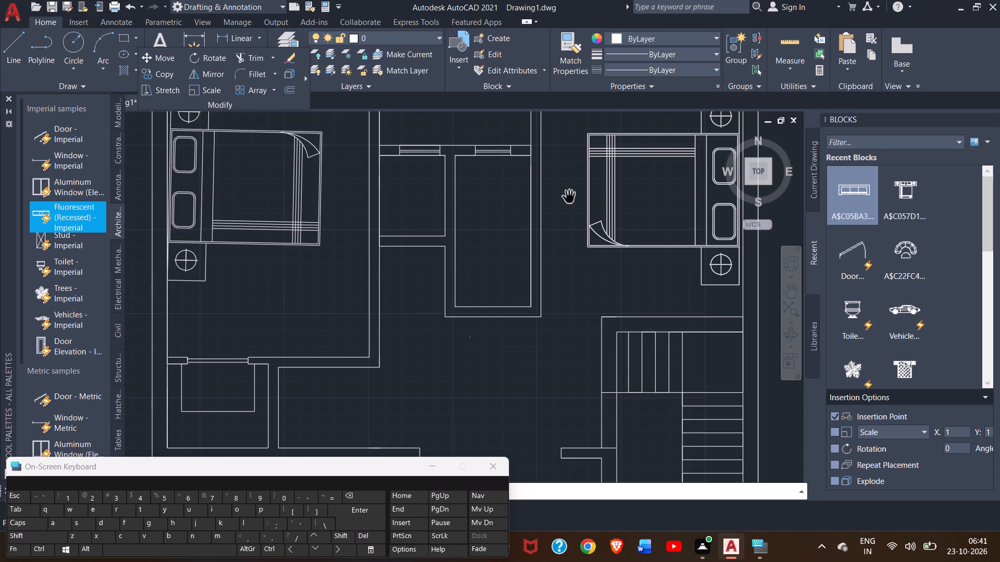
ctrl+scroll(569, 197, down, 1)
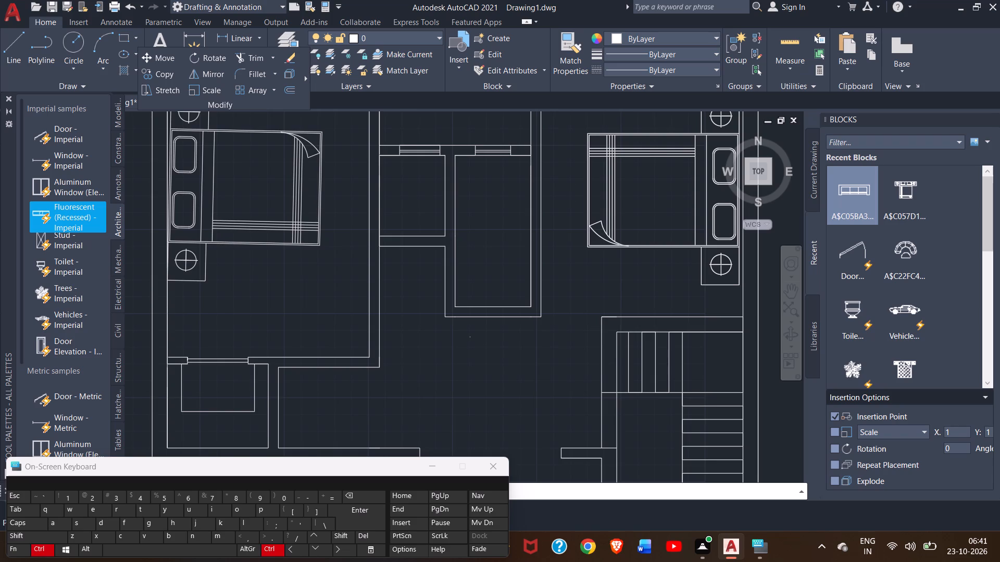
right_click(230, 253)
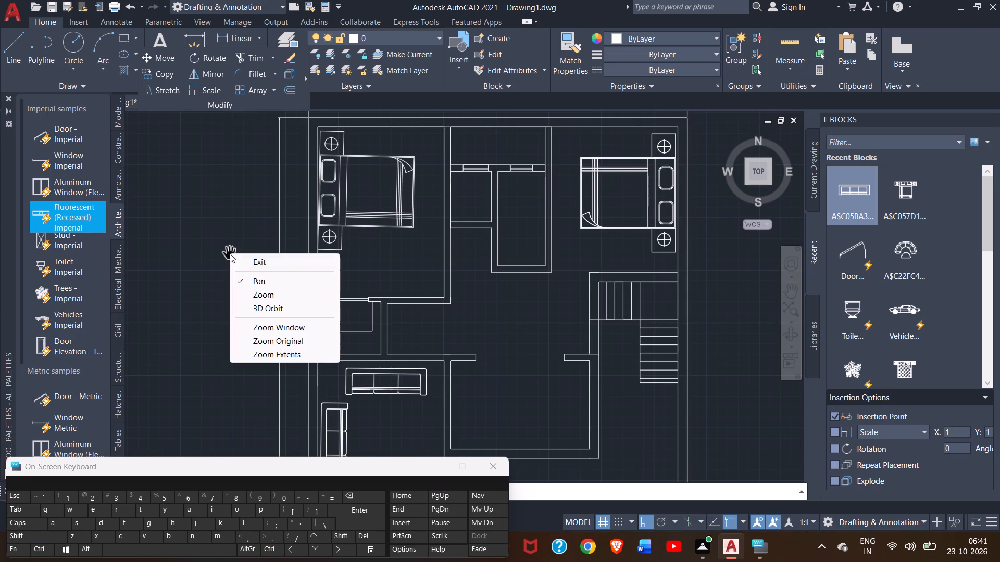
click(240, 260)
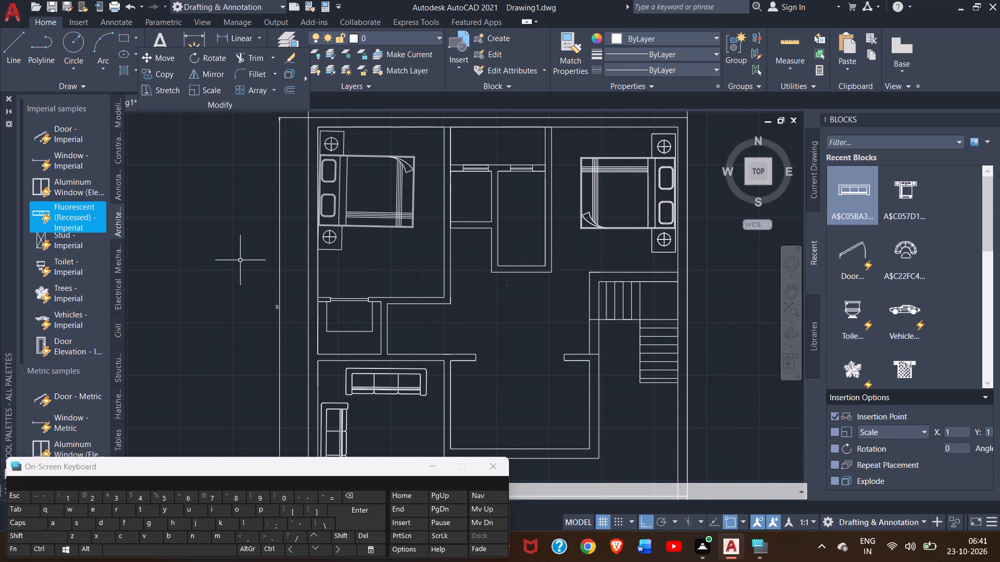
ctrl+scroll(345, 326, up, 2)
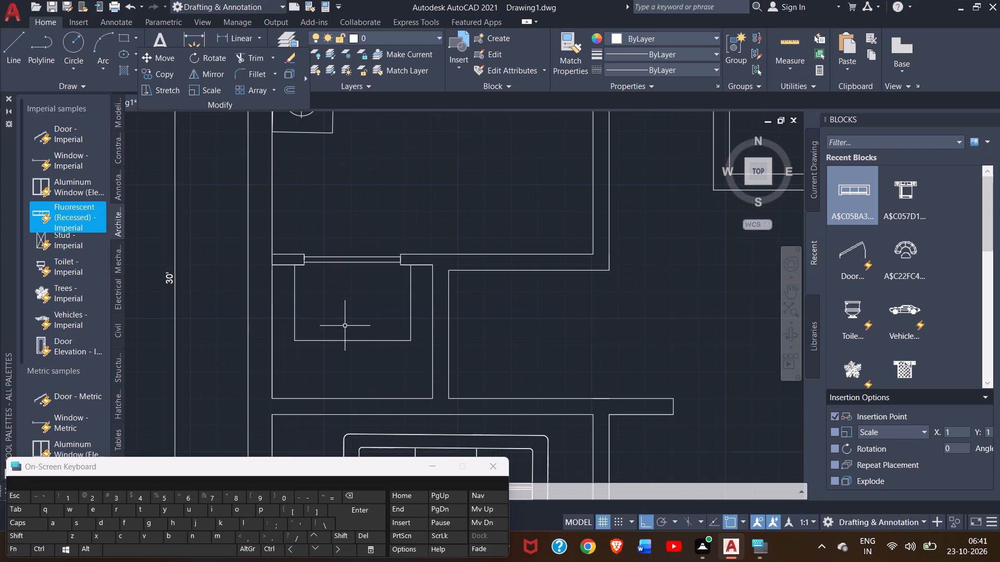
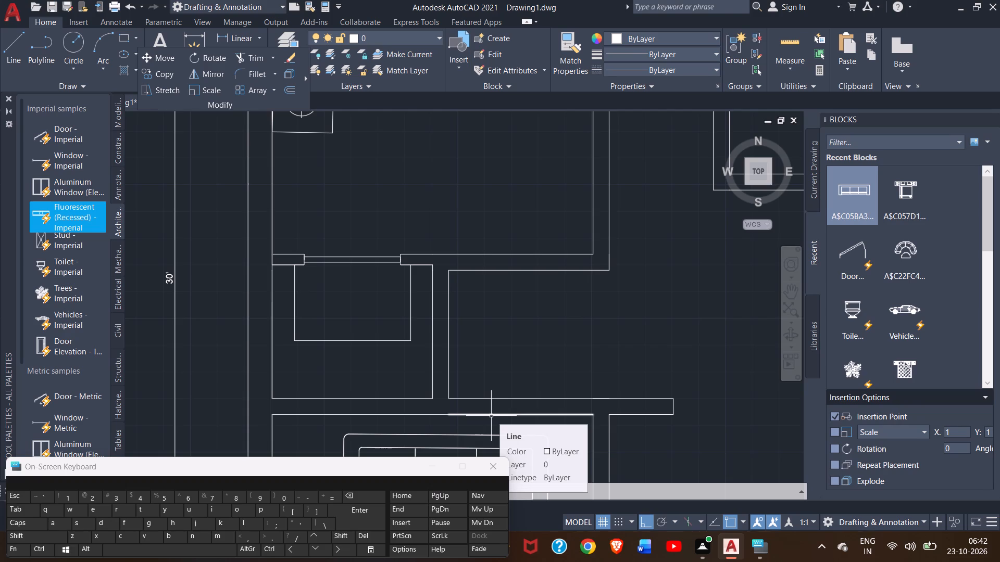
Draw a stair direction line about 3'-2" up into the upper flight, about 3'-5" across, and down to a tread of the lower flight.
ctrl+scroll(515, 361, down, 2)
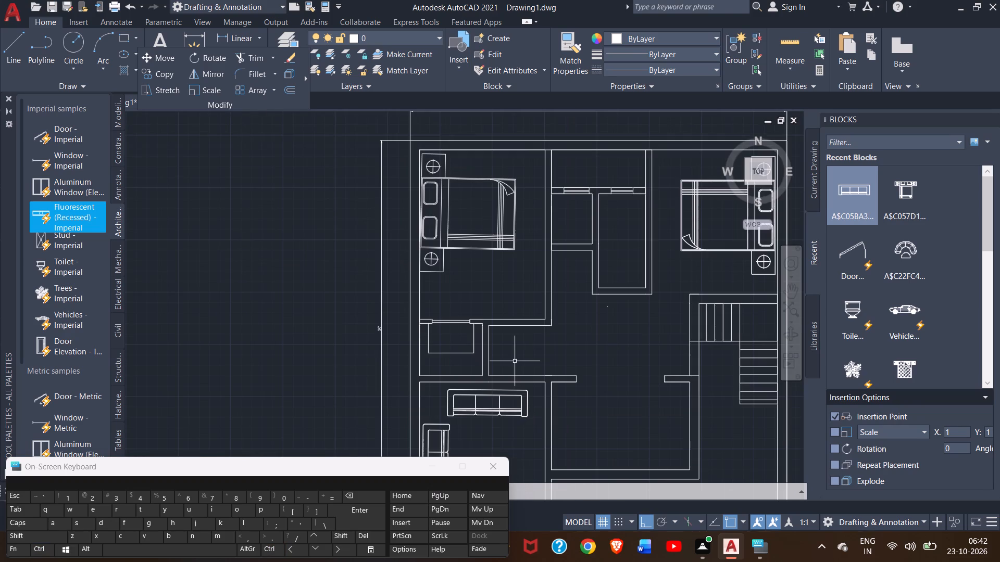
click(20, 56)
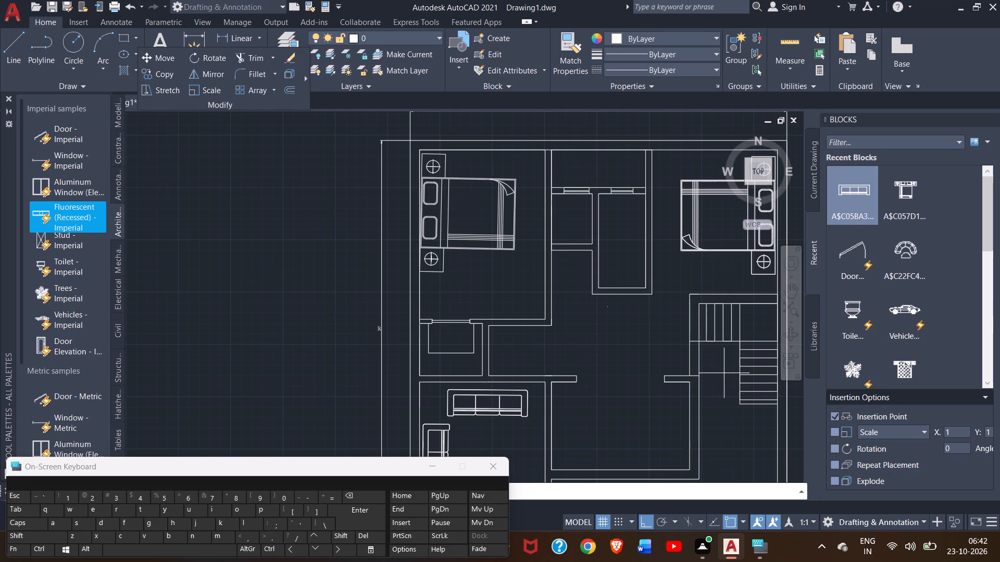
ctrl+scroll(724, 373, up, 2)
ctrl+scroll(724, 373, down, 1)
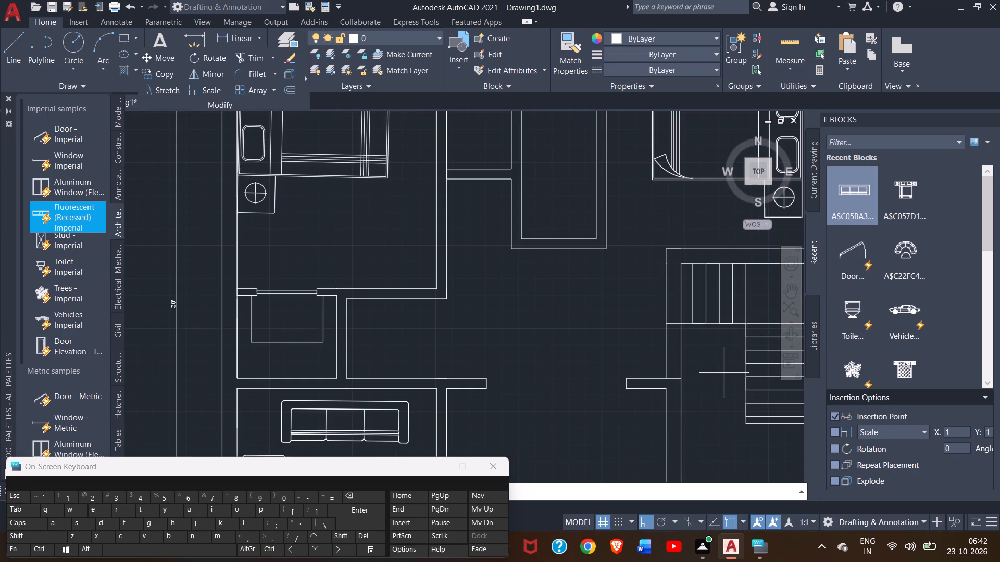
ctrl+scroll(724, 373, down, 1)
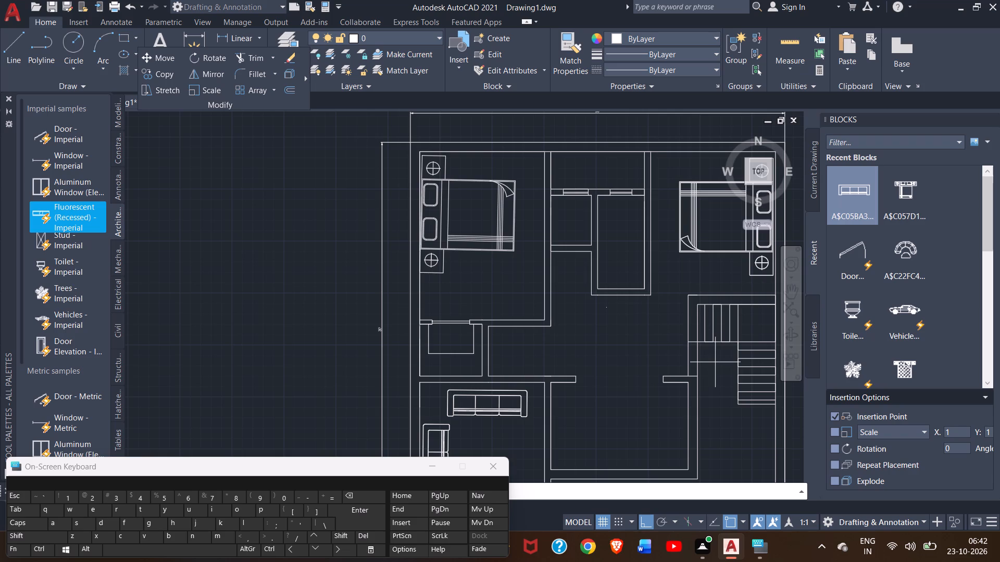
click(715, 364)
ctrl+scroll(716, 326, up, 2)
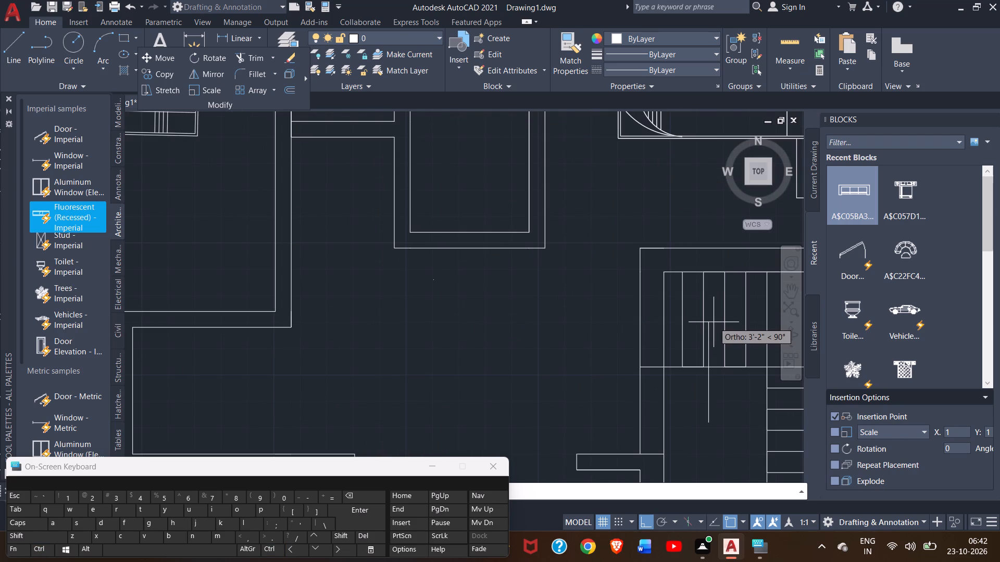
click(714, 322)
ctrl+scroll(729, 327, down, 1)
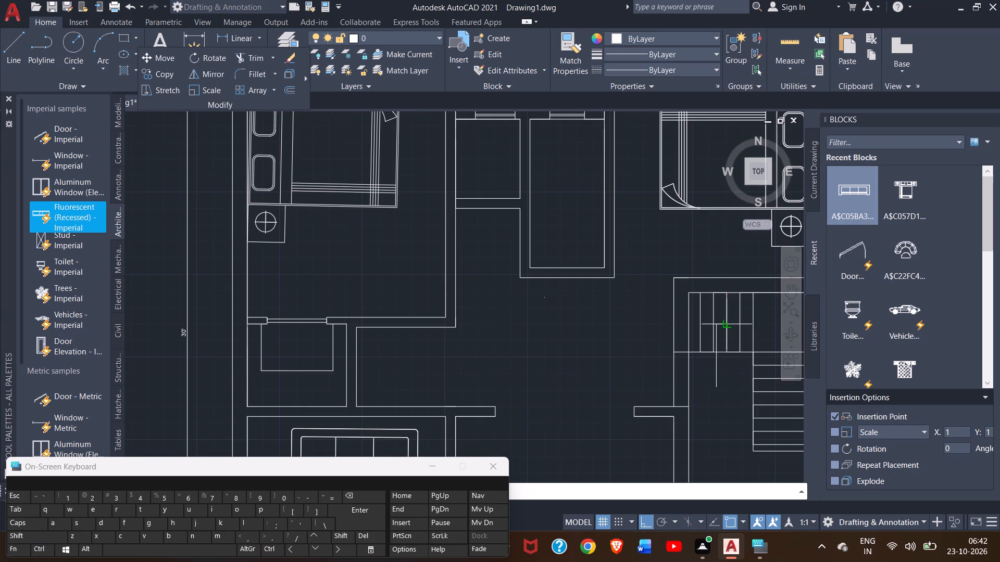
ctrl+scroll(729, 327, down, 1)
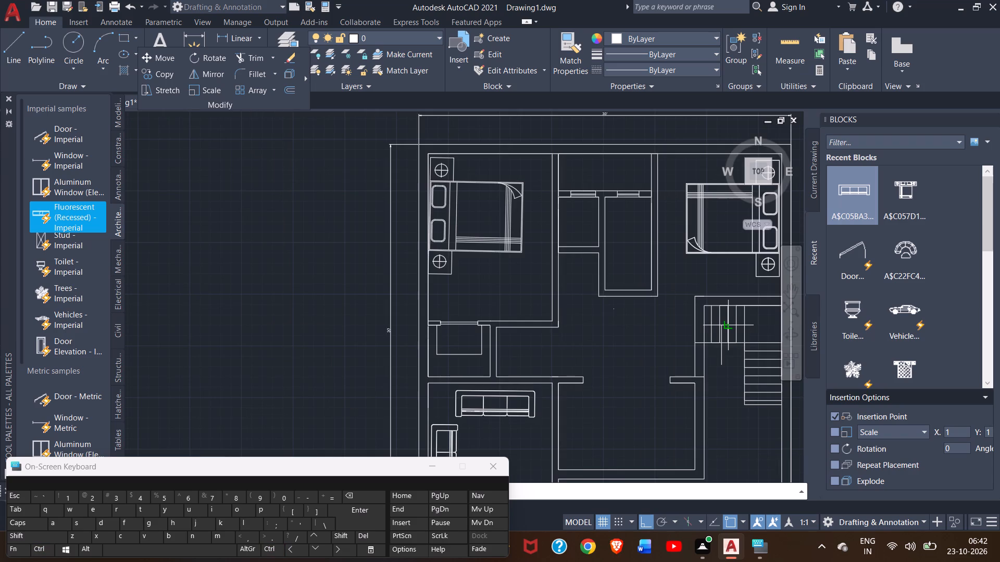
click(764, 326)
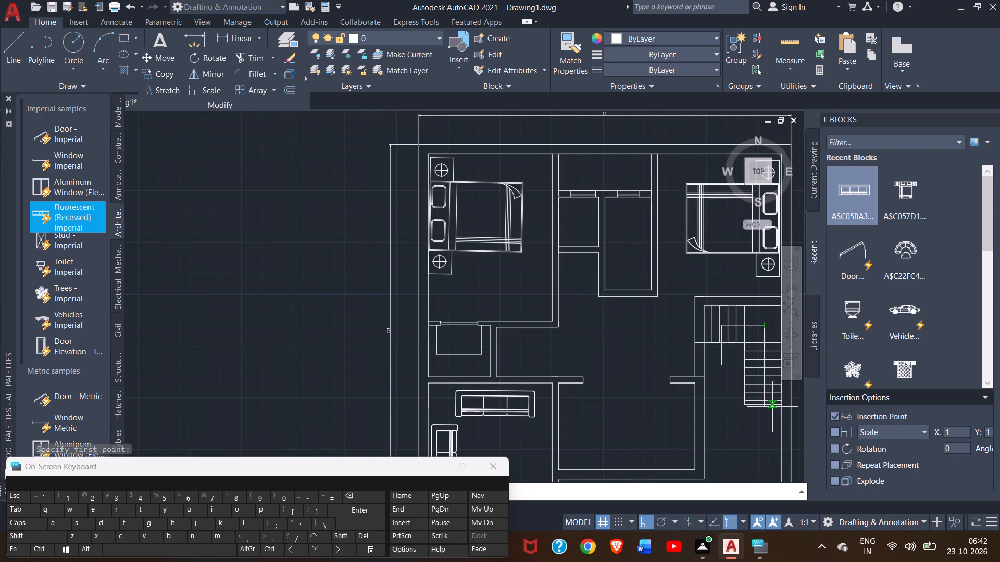
click(766, 381)
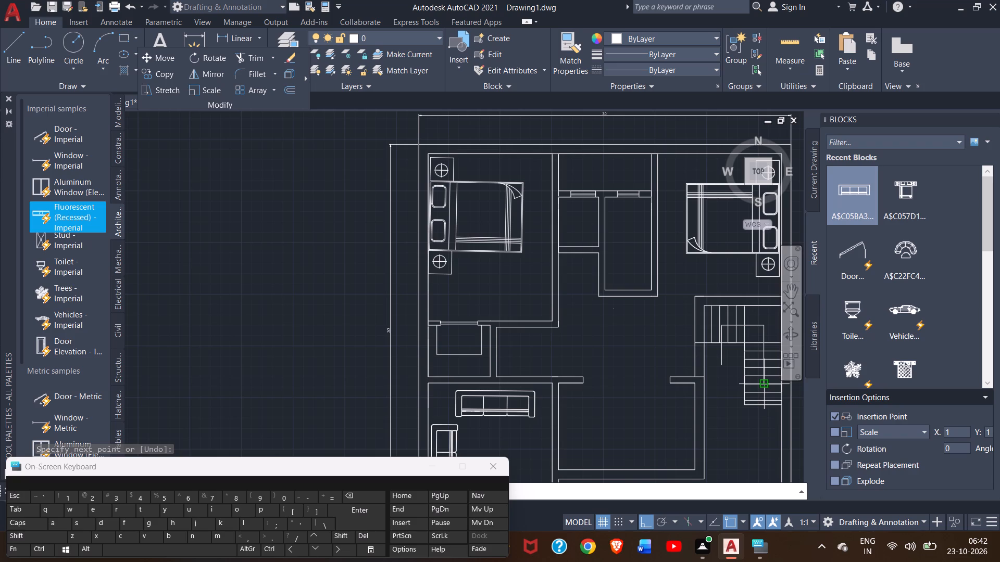
ctrl+scroll(764, 381, up, 3)
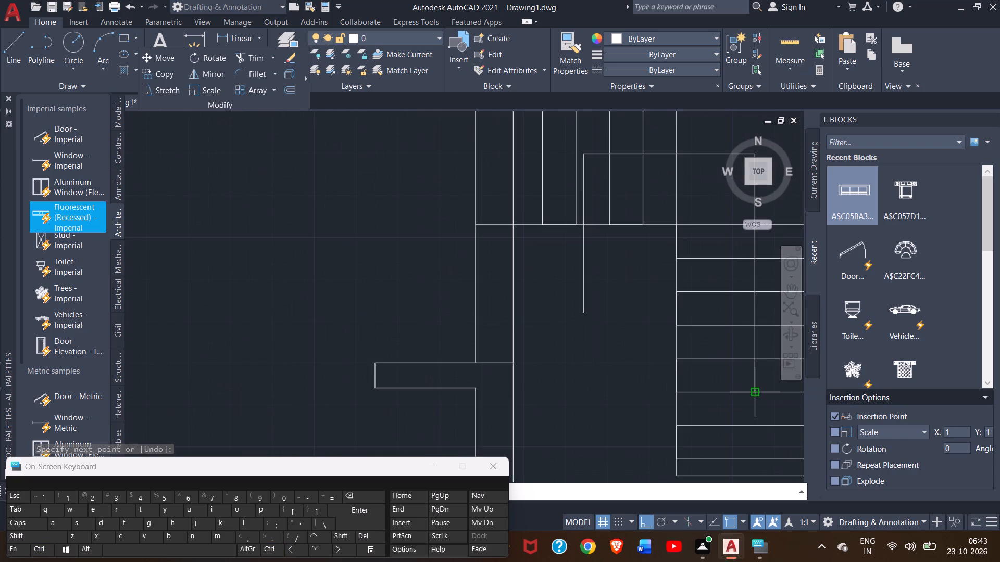
right_click(757, 391)
click(802, 236)
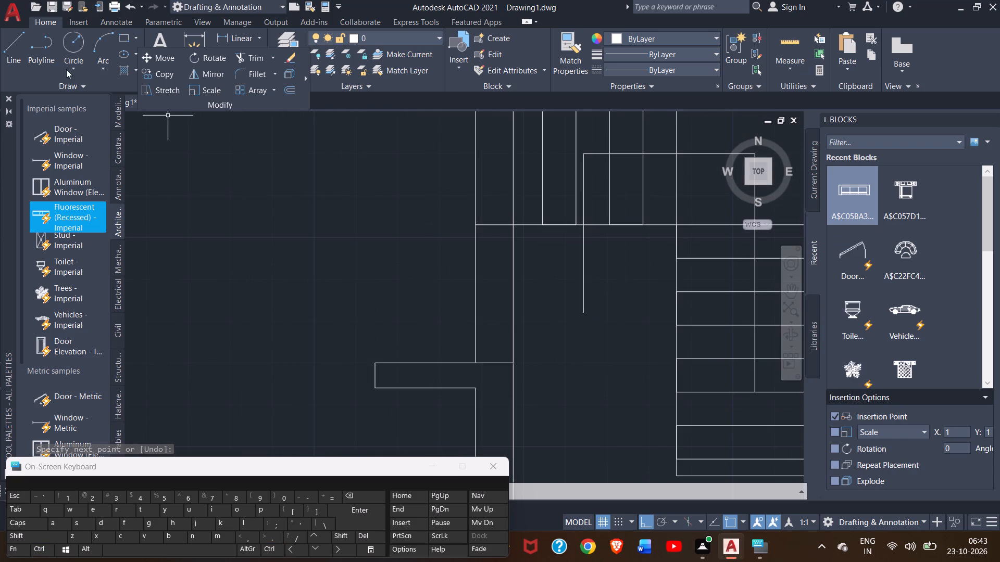
Turn ortho mode off and draw a closed triangular arrowhead at the lower end of the stair direction line.
click(649, 520)
click(17, 61)
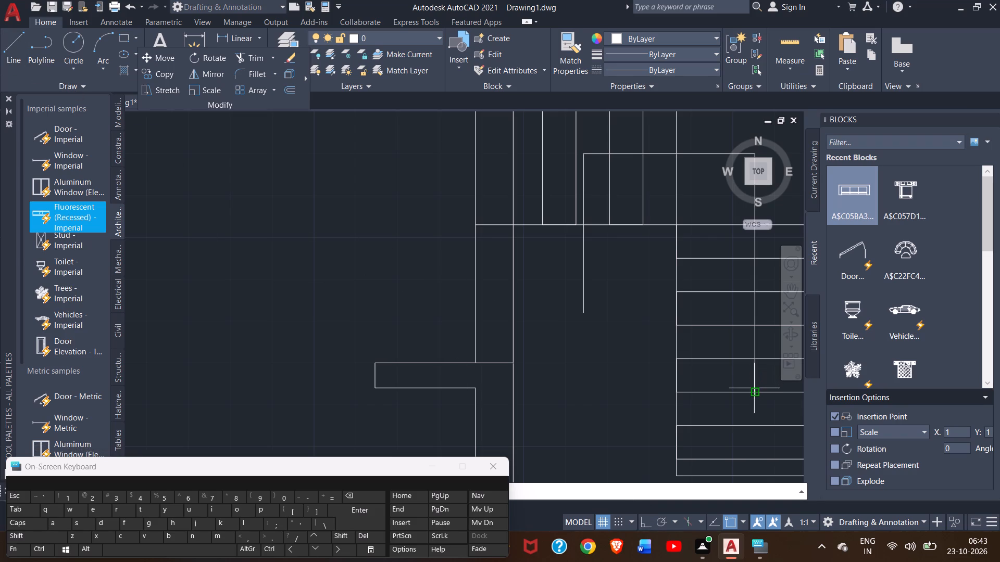
drag(754, 391, 765, 367)
click(765, 367)
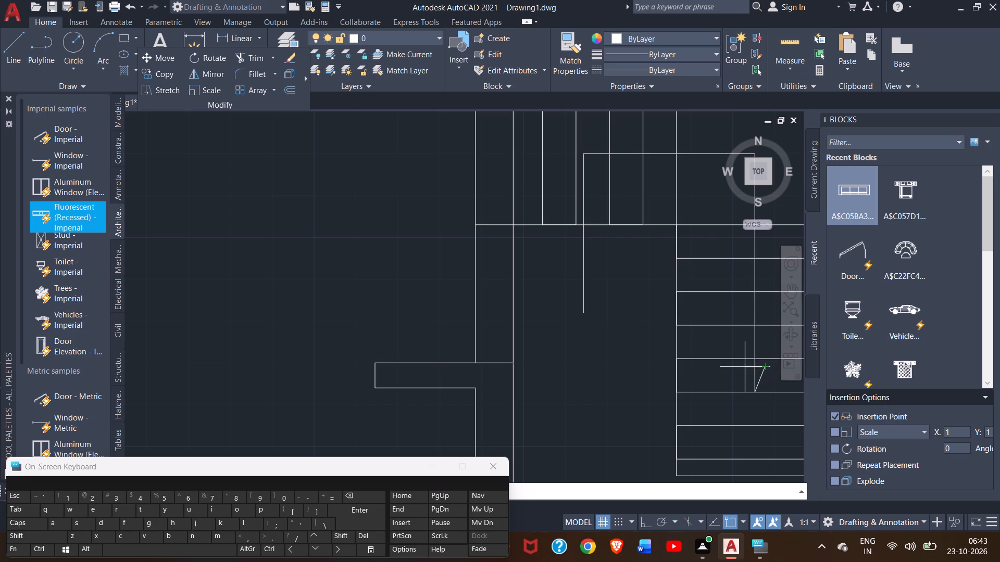
right_click(751, 373)
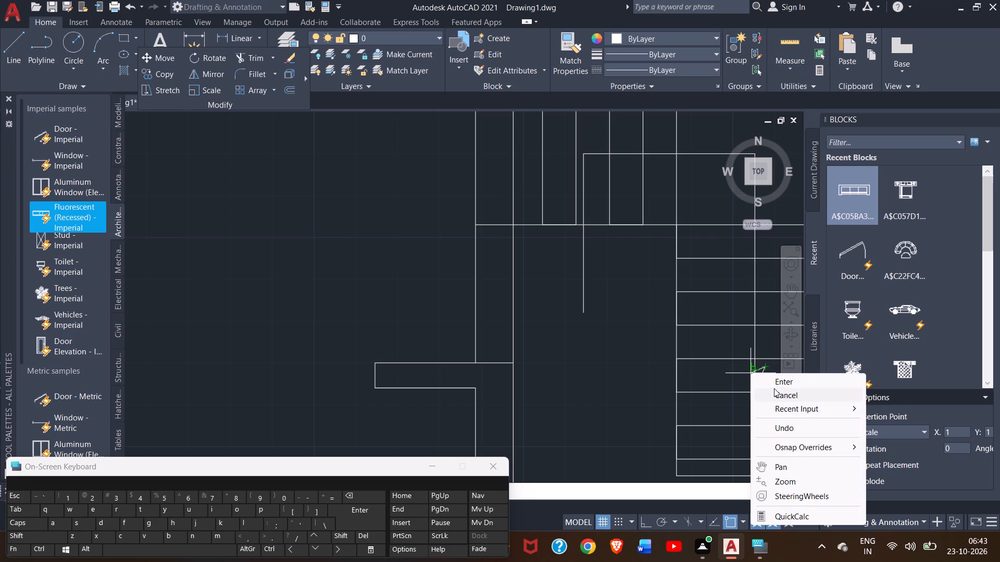
click(779, 385)
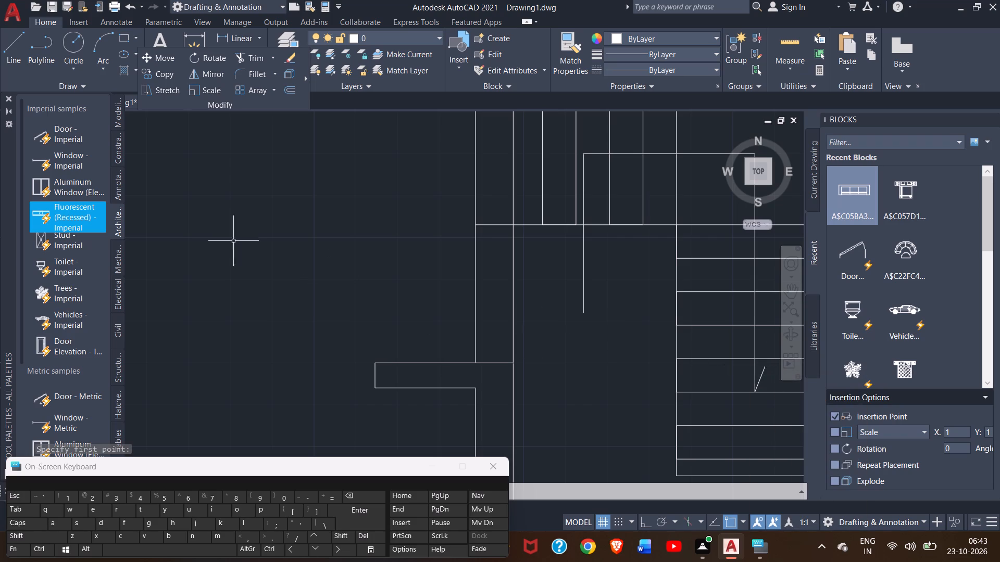
click(24, 70)
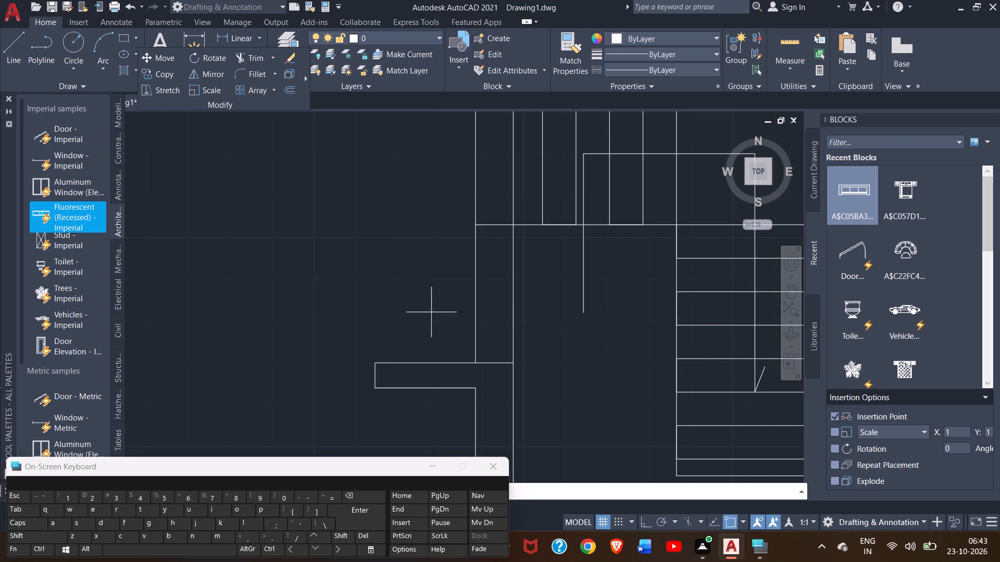
drag(755, 392, 737, 381)
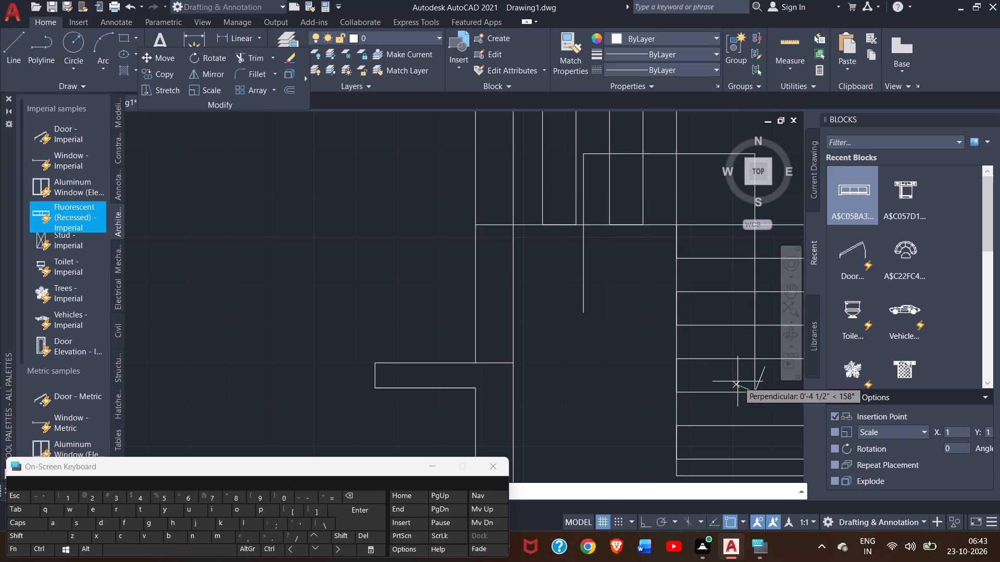
drag(737, 381, 739, 369)
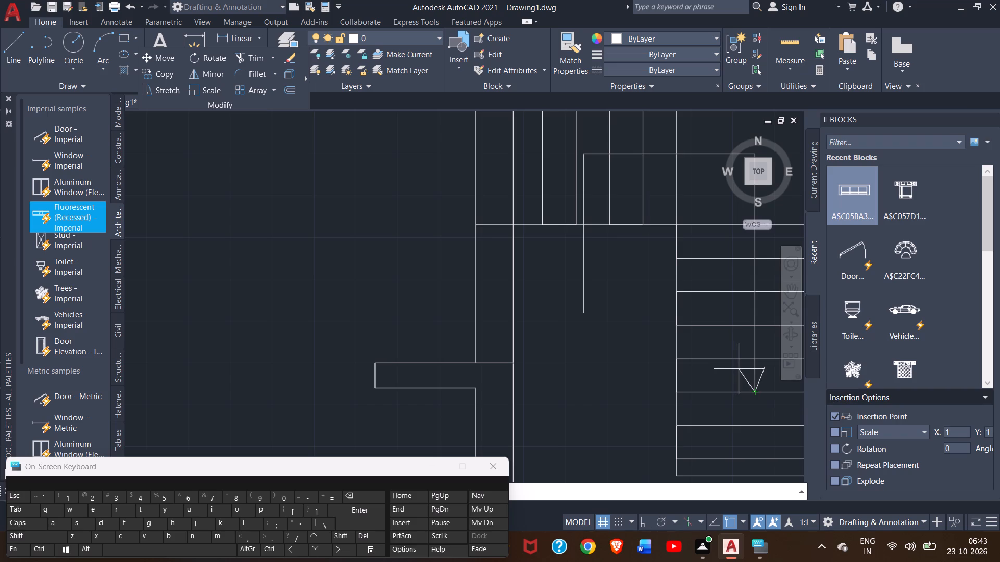
drag(739, 369, 740, 369)
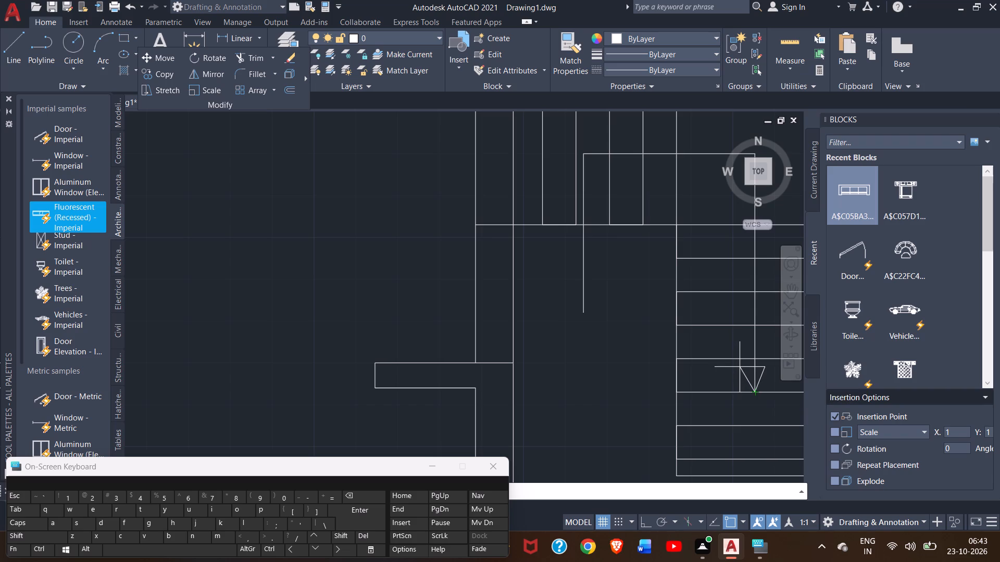
click(740, 367)
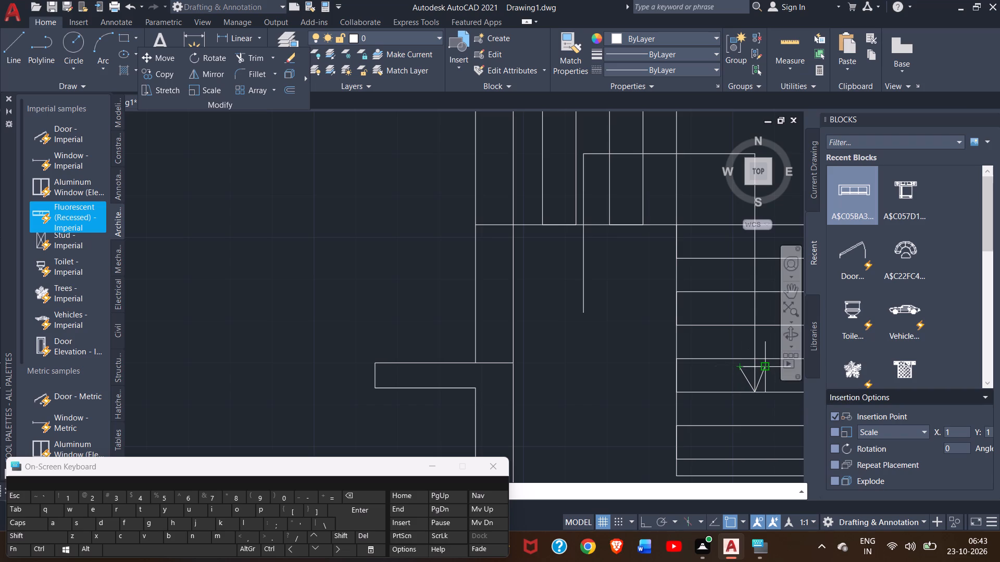
click(765, 369)
right_click(765, 369)
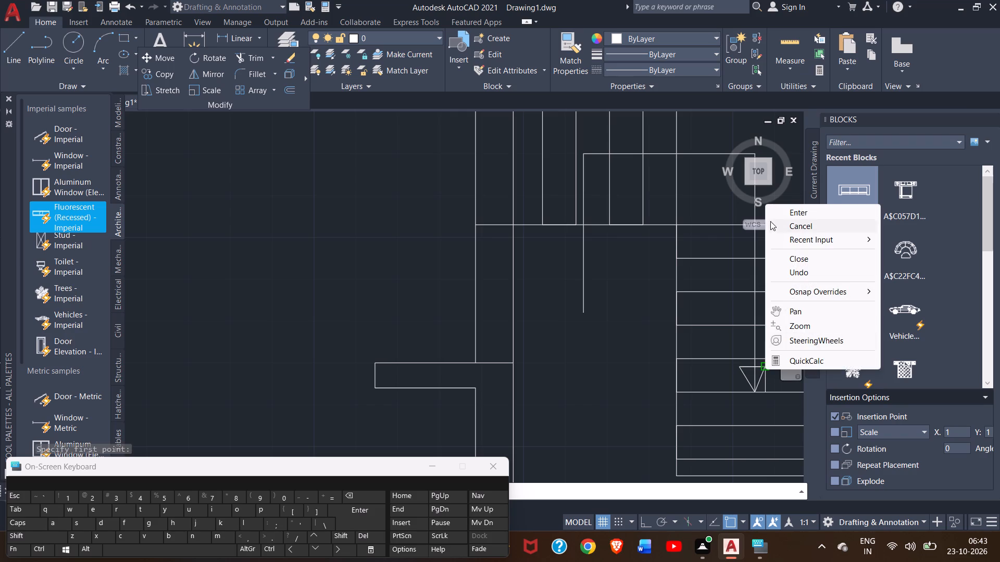
click(782, 214)
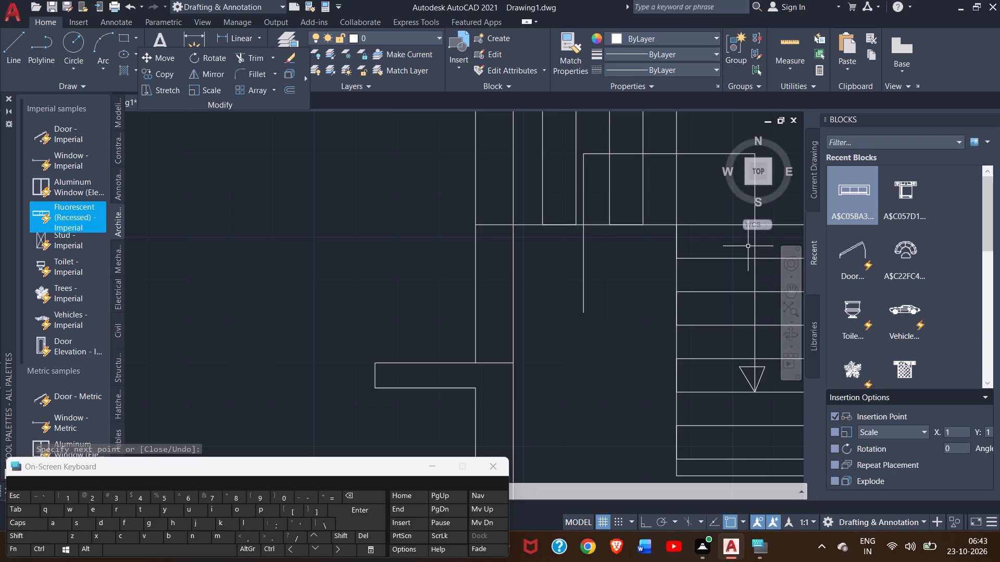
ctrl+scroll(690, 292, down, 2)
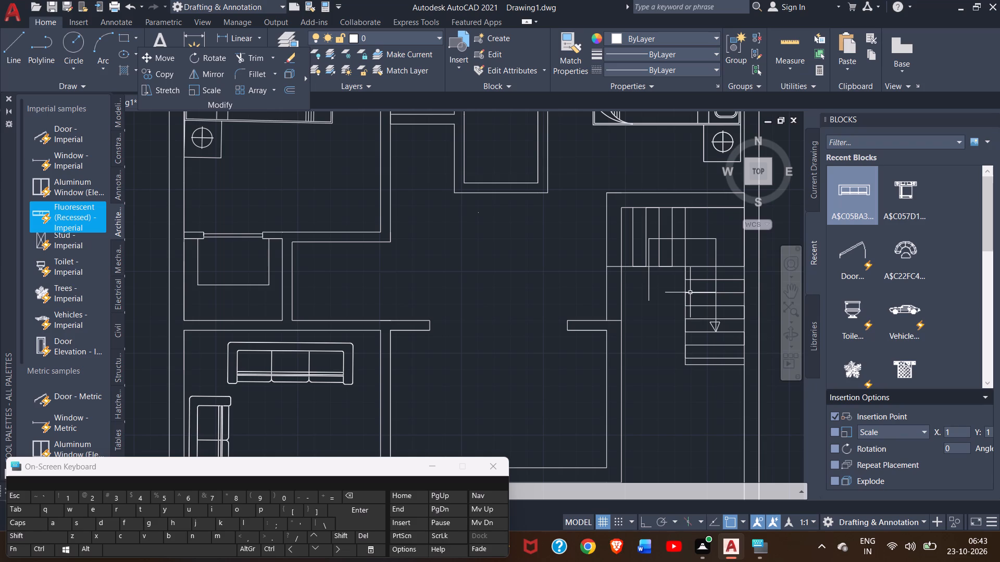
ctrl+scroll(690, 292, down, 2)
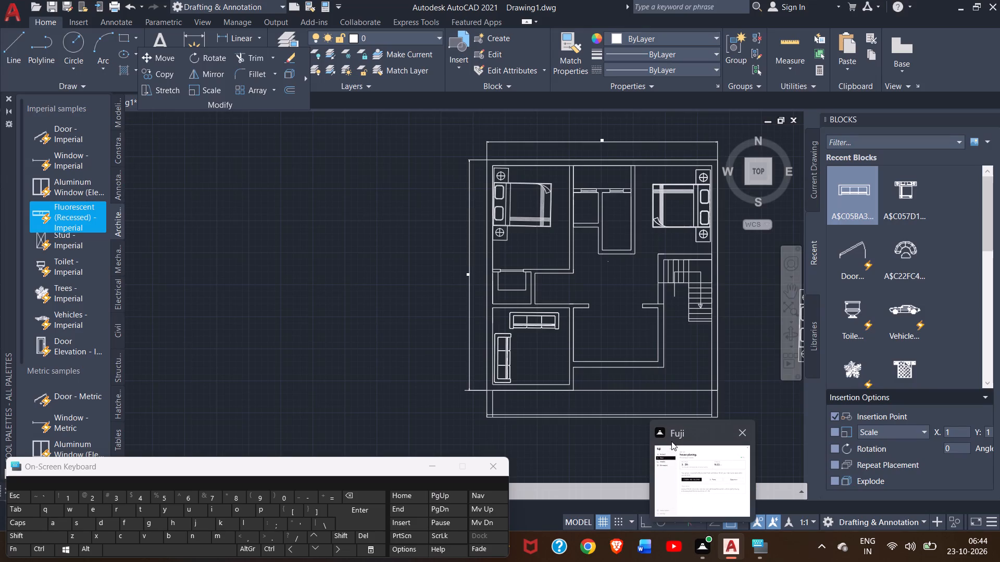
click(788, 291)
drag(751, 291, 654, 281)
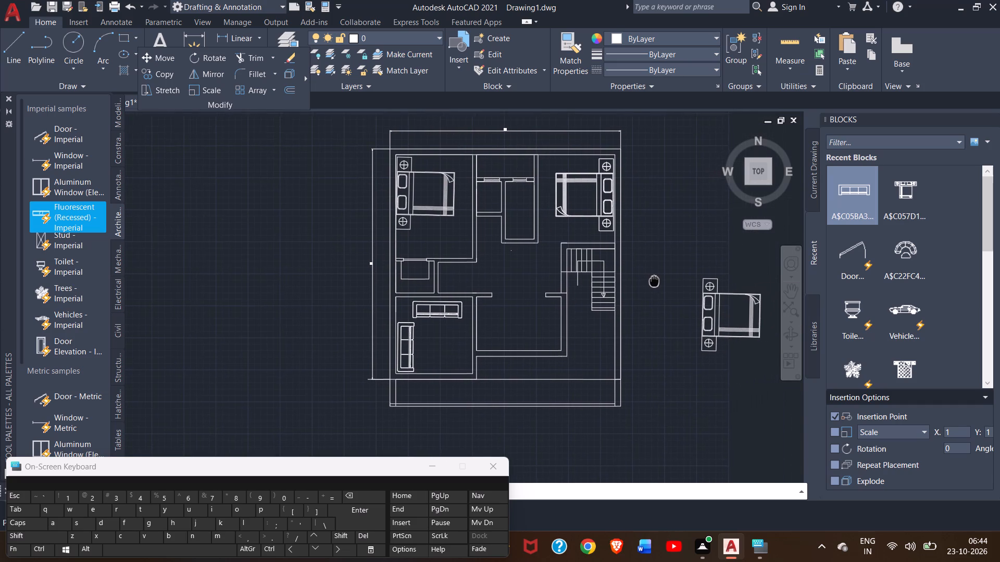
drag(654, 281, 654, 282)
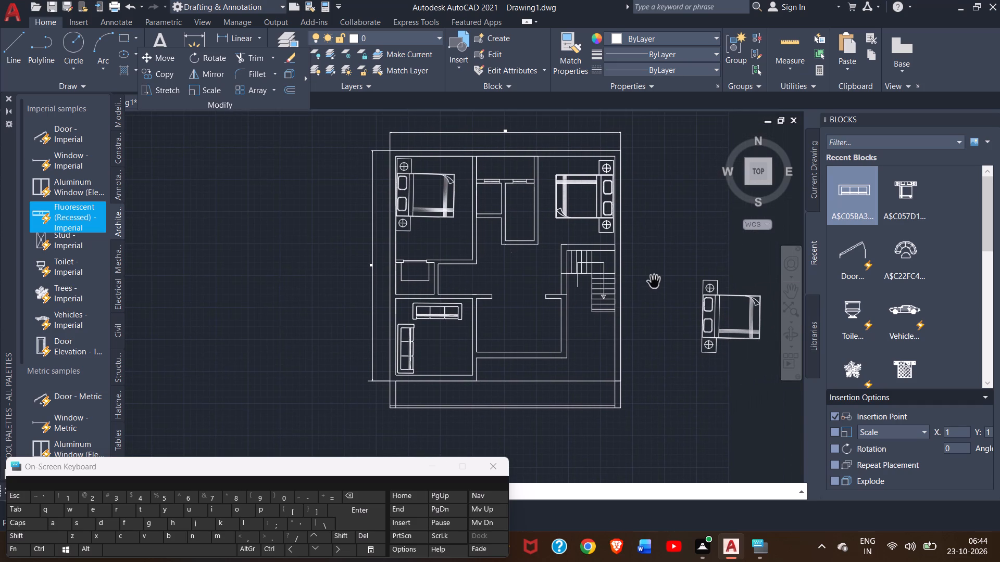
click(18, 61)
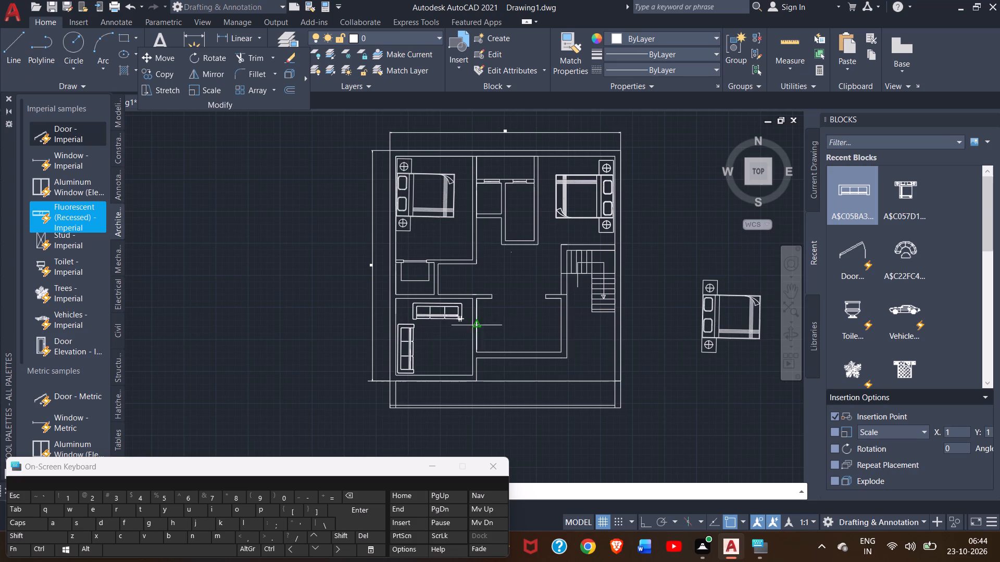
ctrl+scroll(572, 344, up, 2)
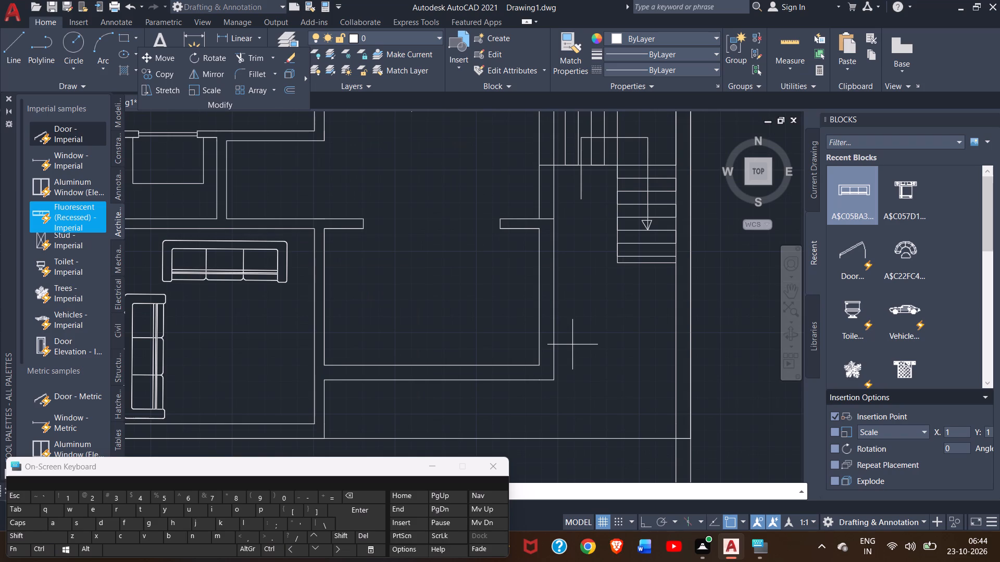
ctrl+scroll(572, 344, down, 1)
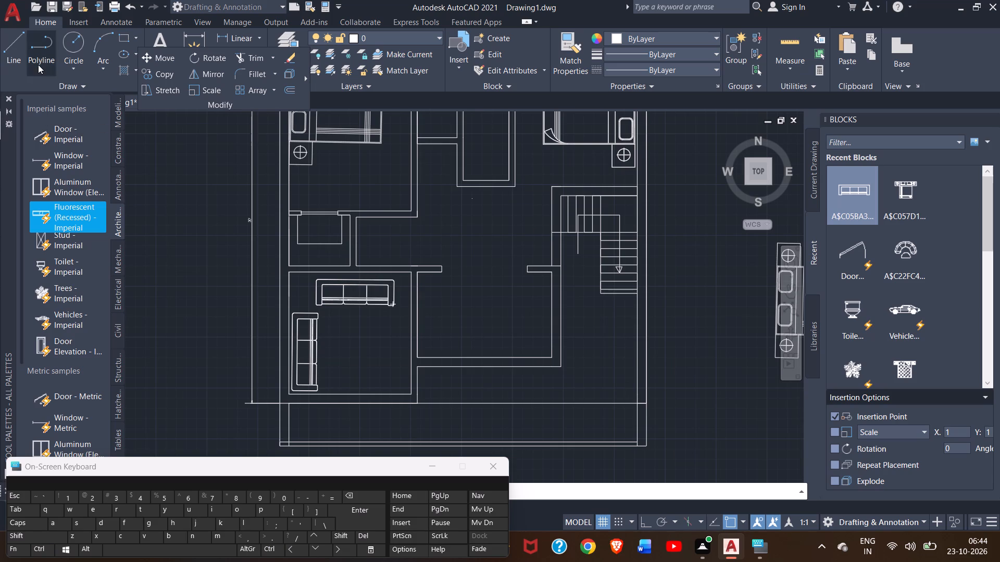
Draw a line 3' down from the inner bottom corner of the lower flight, and with ortho mode on across to the outer wall.
click(6, 65)
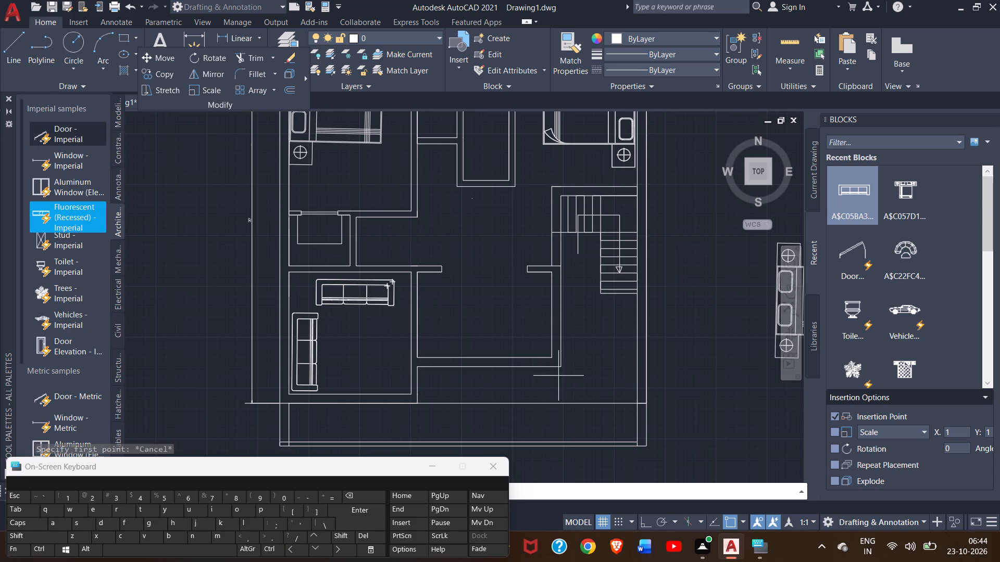
ctrl+scroll(599, 314, up, 3)
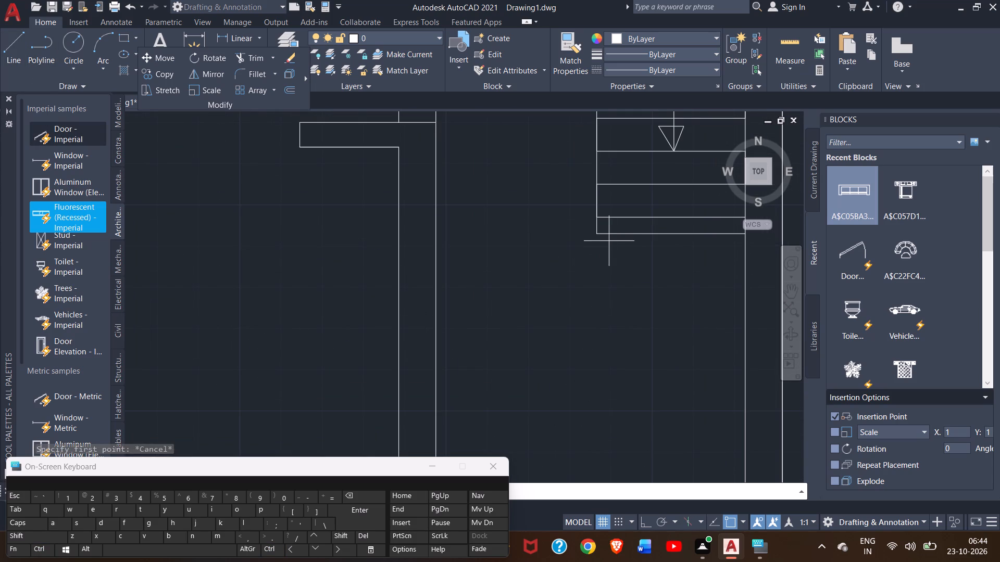
drag(593, 236, 594, 344)
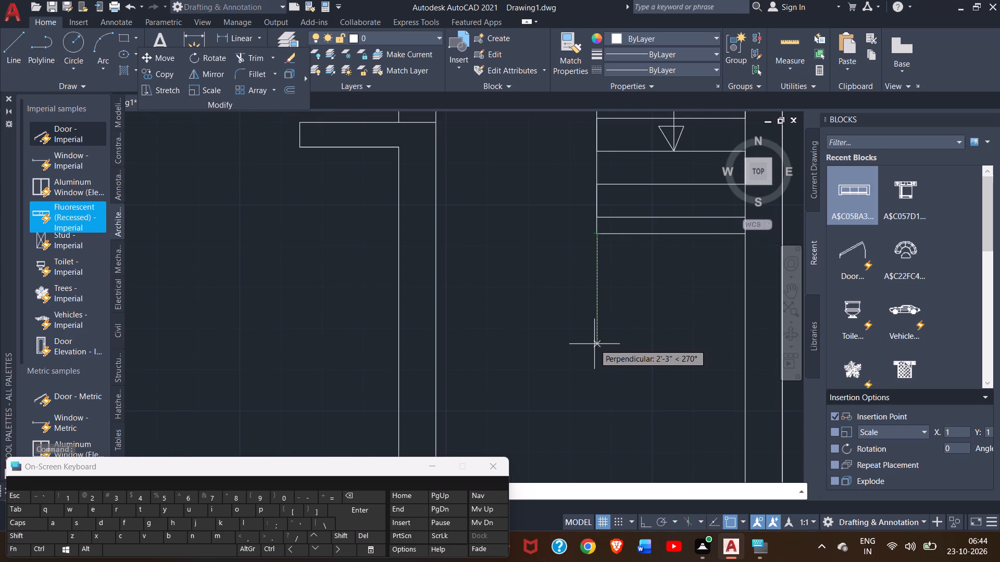
text(3')
key(Return)
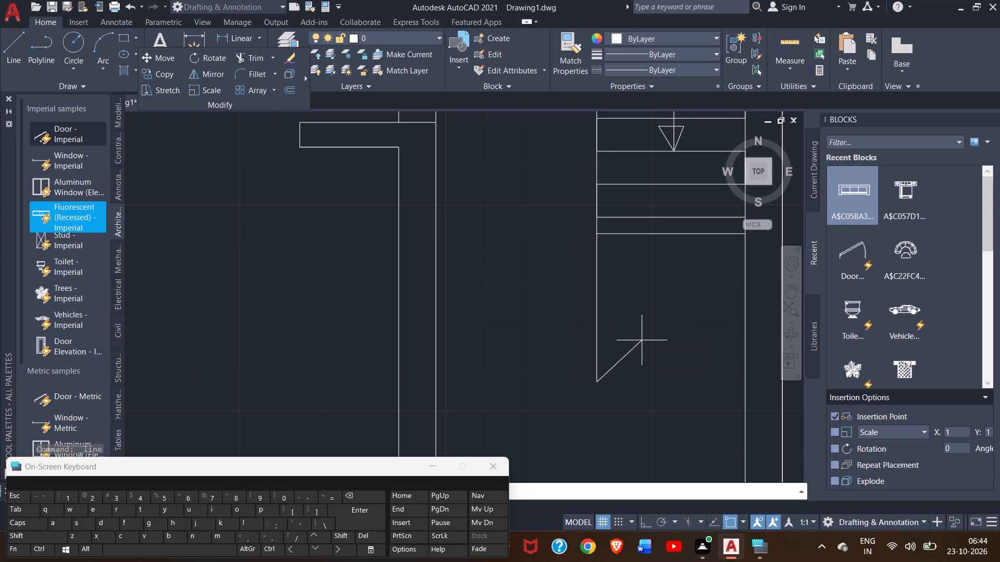
ctrl+scroll(644, 342, down, 3)
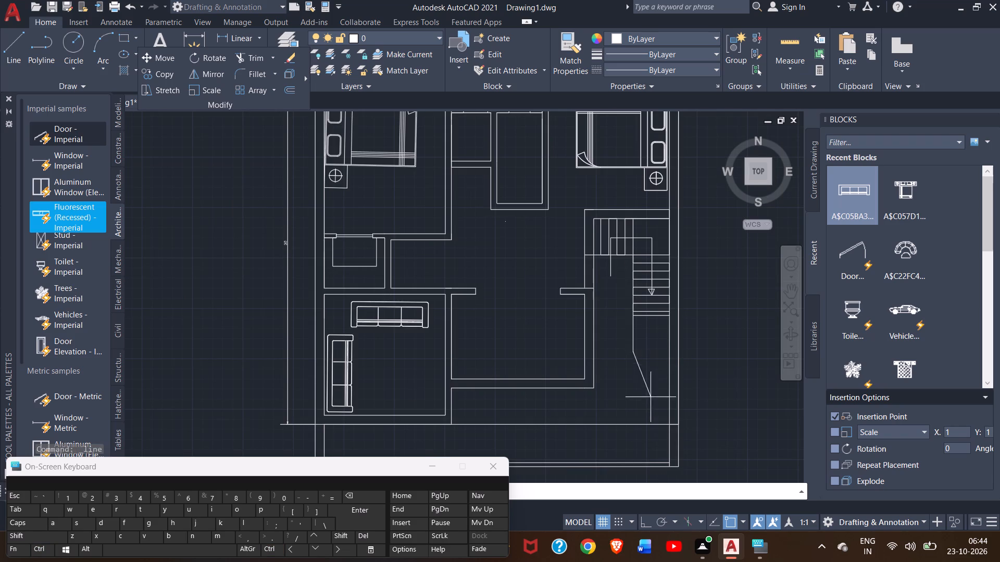
click(642, 522)
ctrl+scroll(658, 352, up, 2)
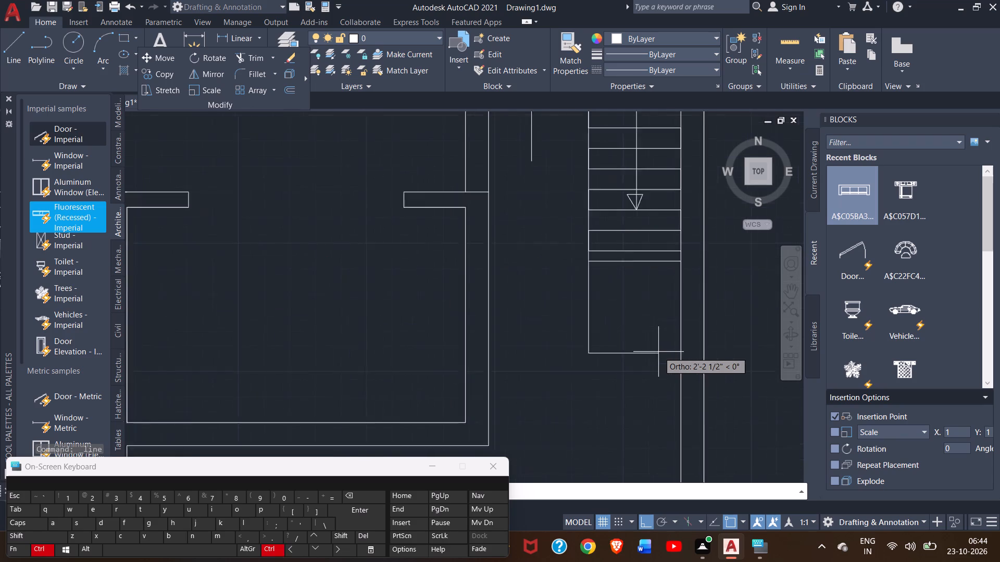
ctrl+scroll(658, 352, up, 1)
click(693, 354)
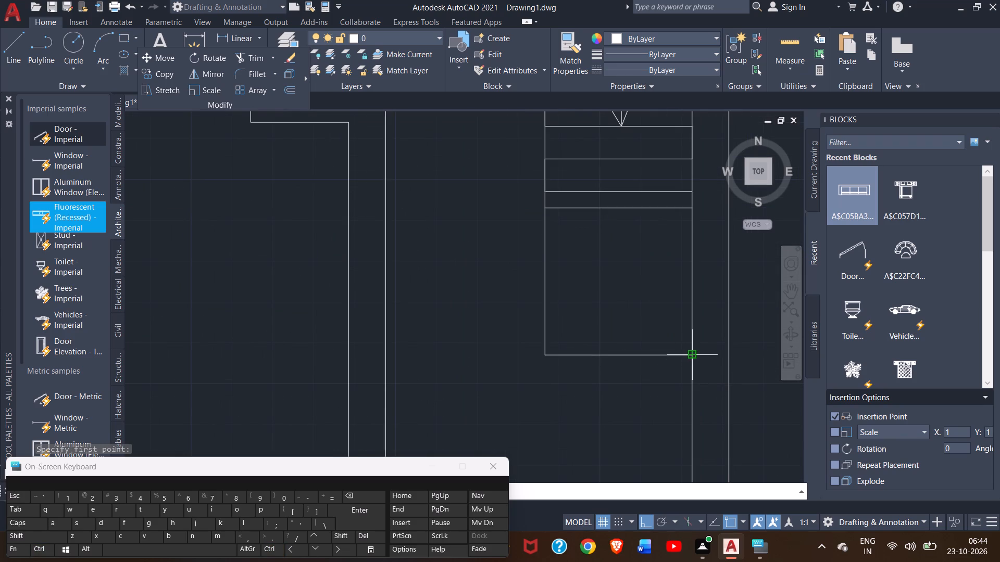
right_click(693, 377)
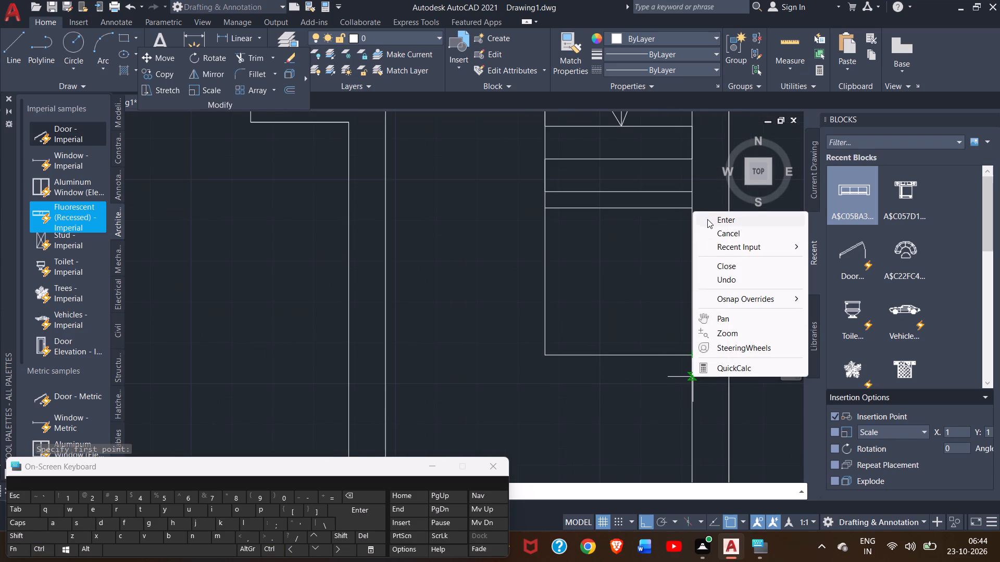
click(707, 219)
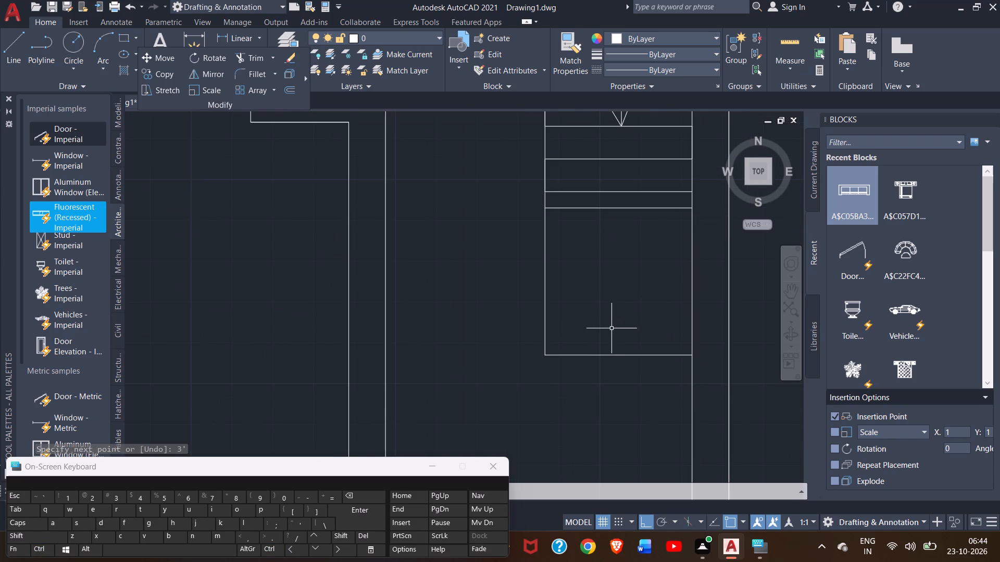
Draw a horizontal line from the corner of the new lines below the lower flight across to the middle room's wall.
click(5, 65)
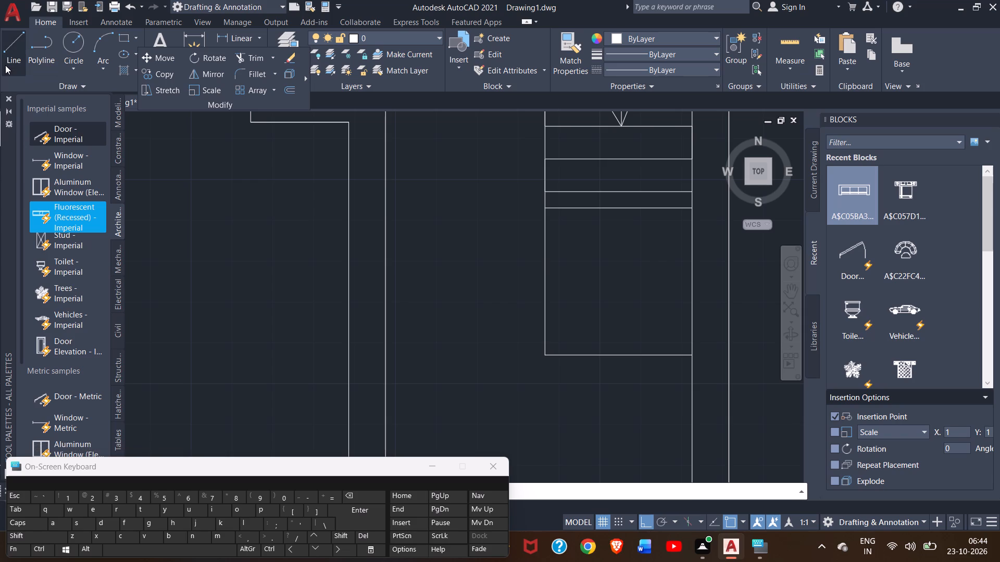
click(546, 354)
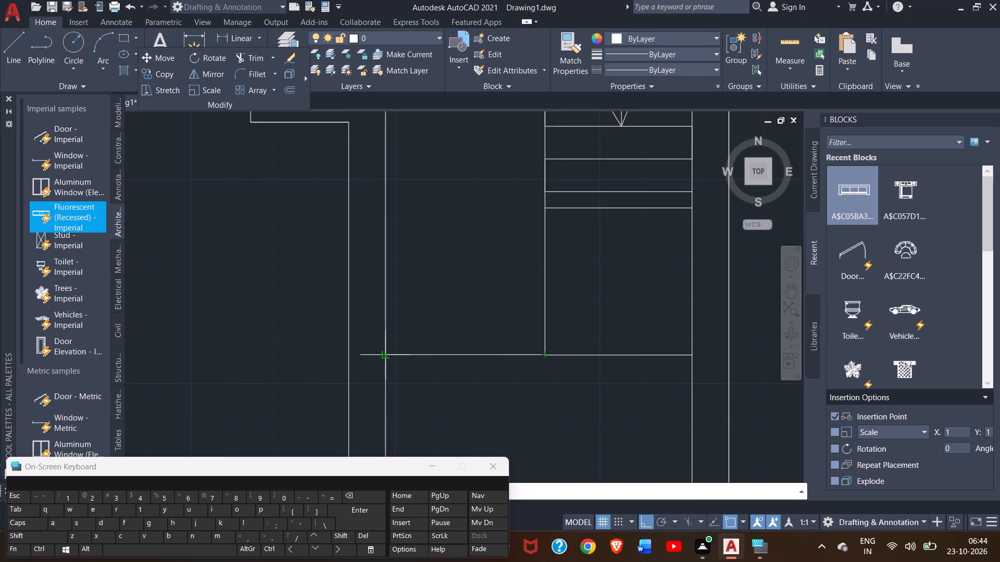
click(382, 355)
right_click(389, 343)
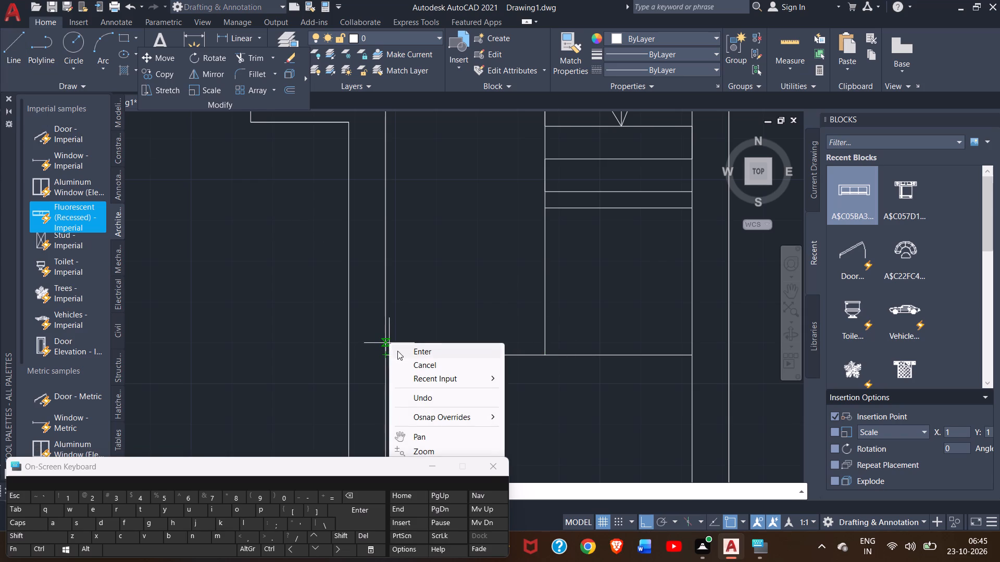
click(397, 351)
ctrl+scroll(397, 351, down, 2)
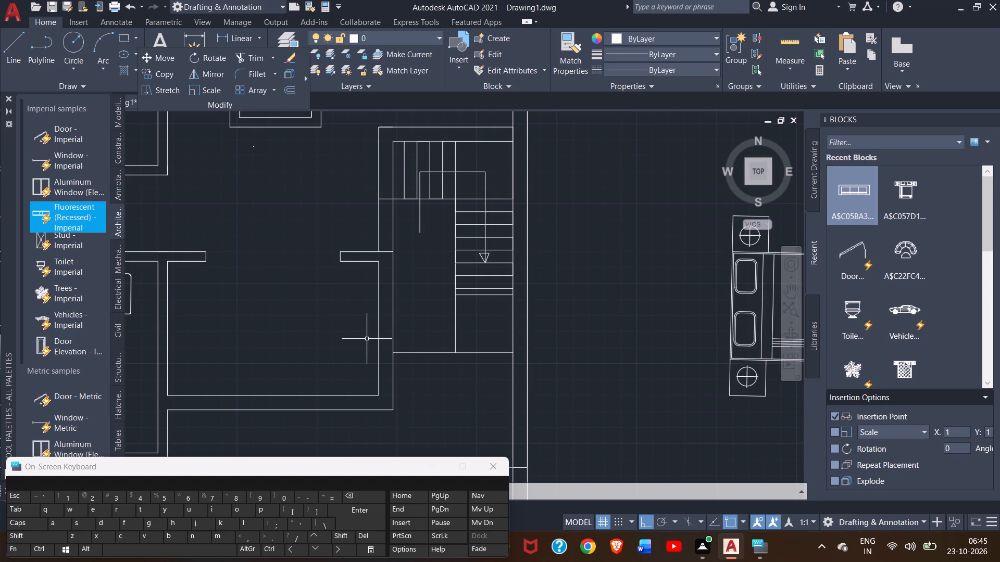
Insert the recent Vehicle block in the empty area beside the house, over the spare bed.
drag(904, 311, 646, 350)
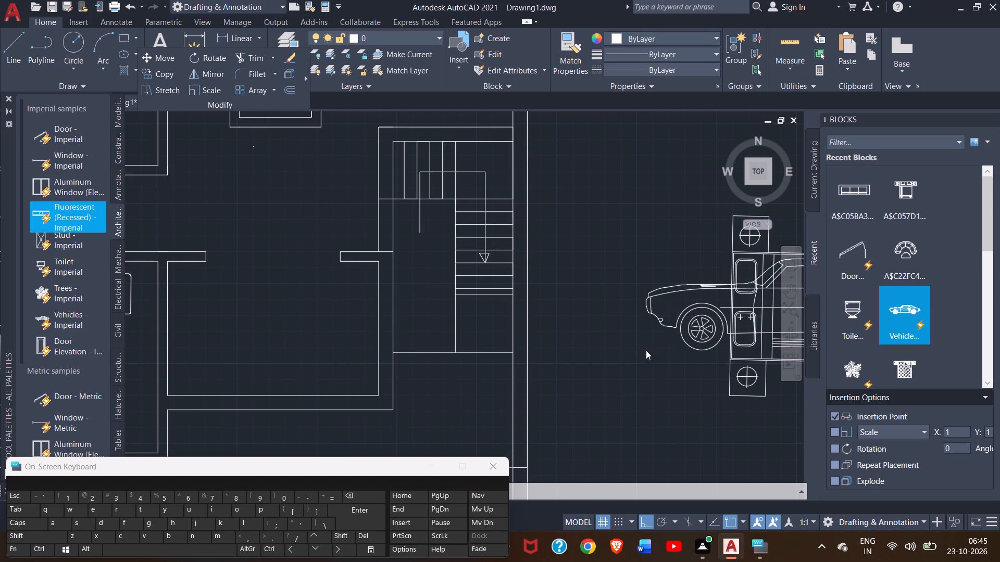
click(646, 350)
Change the inserted vehicle block's view to Sedan (Top).
ctrl+scroll(610, 333, down, 2)
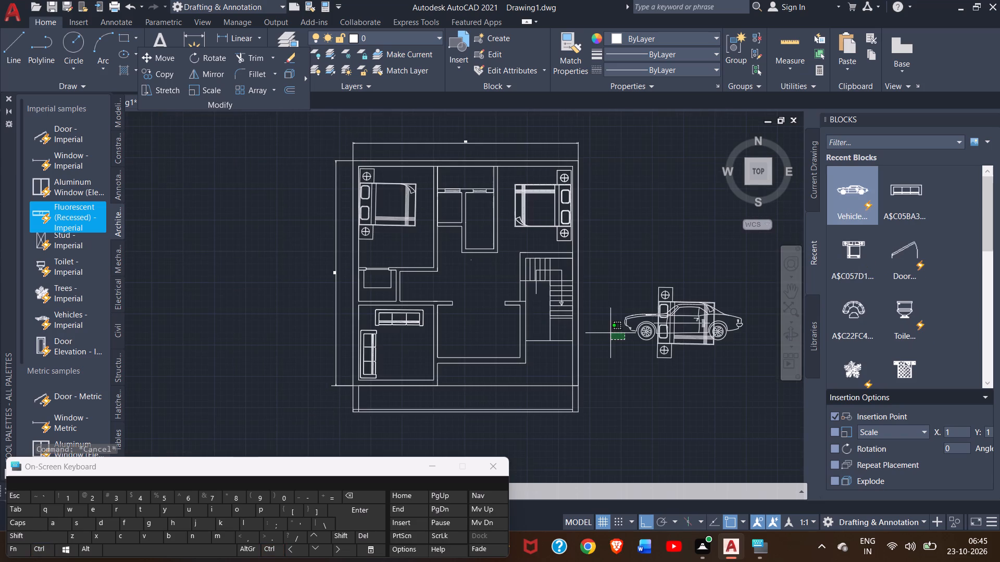
click(632, 322)
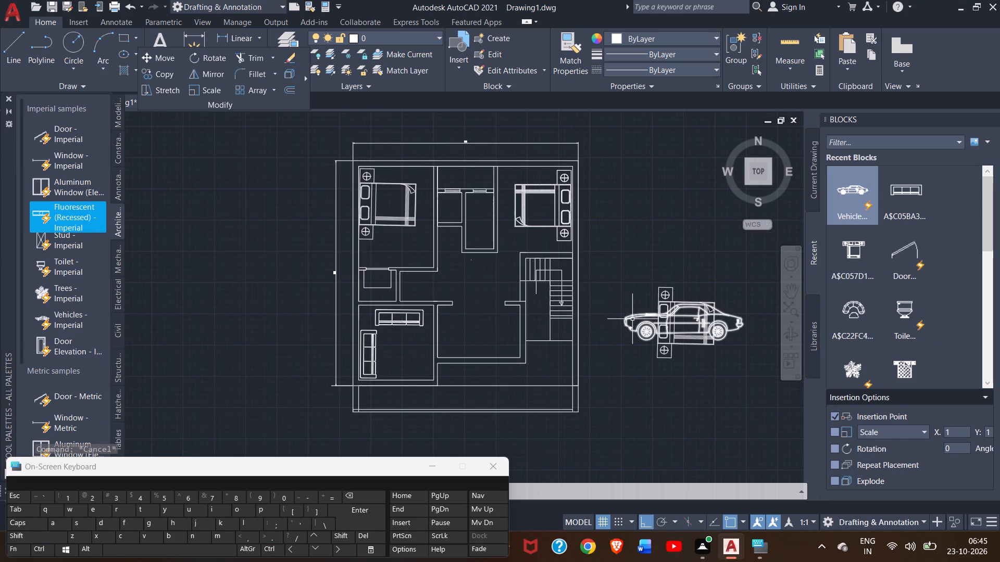
click(632, 318)
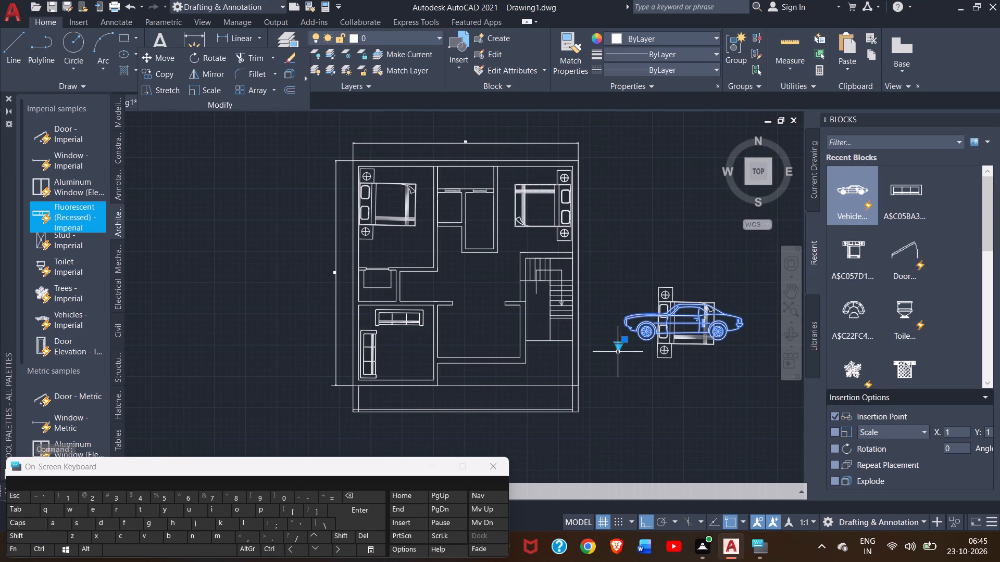
click(619, 351)
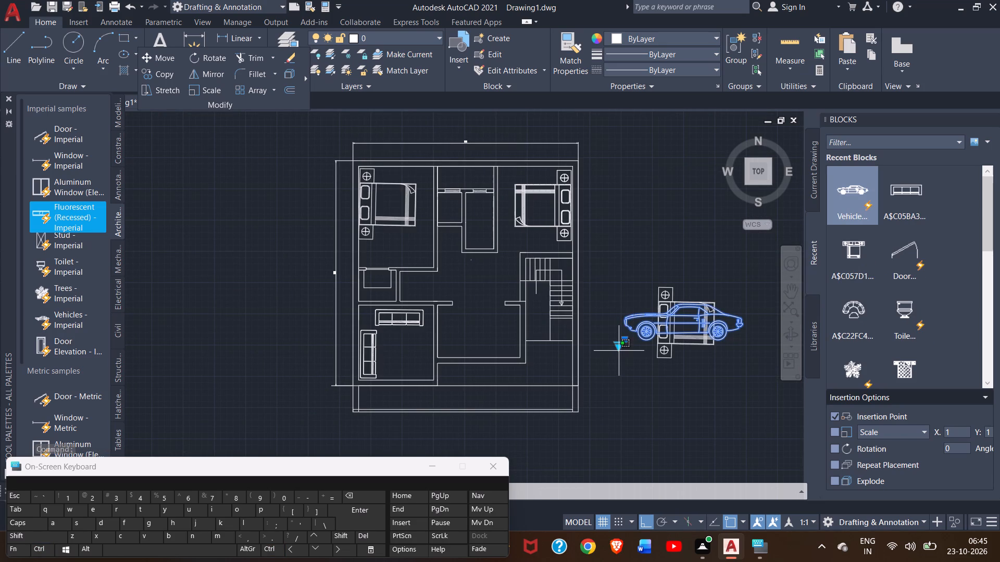
click(619, 348)
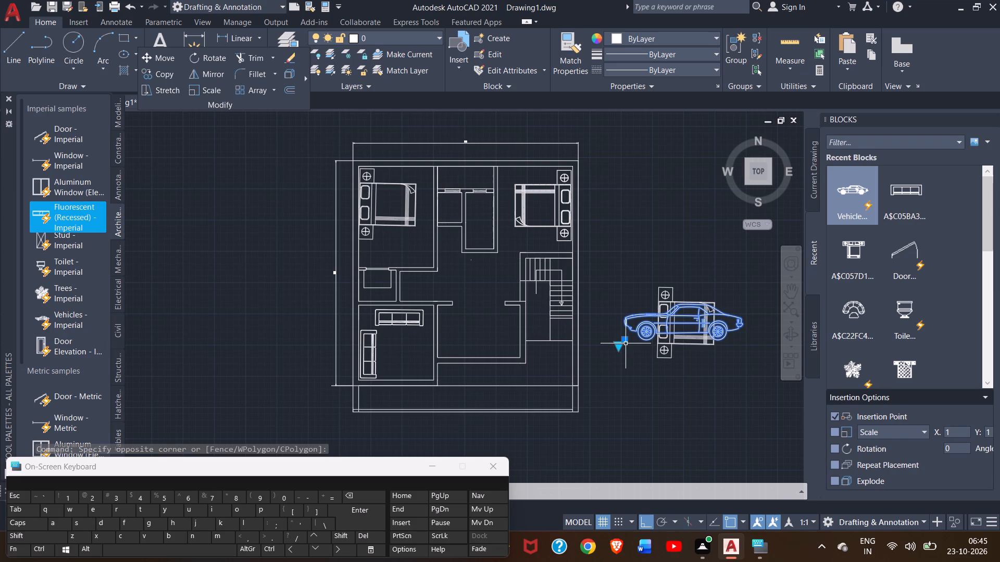
click(626, 341)
click(626, 341)
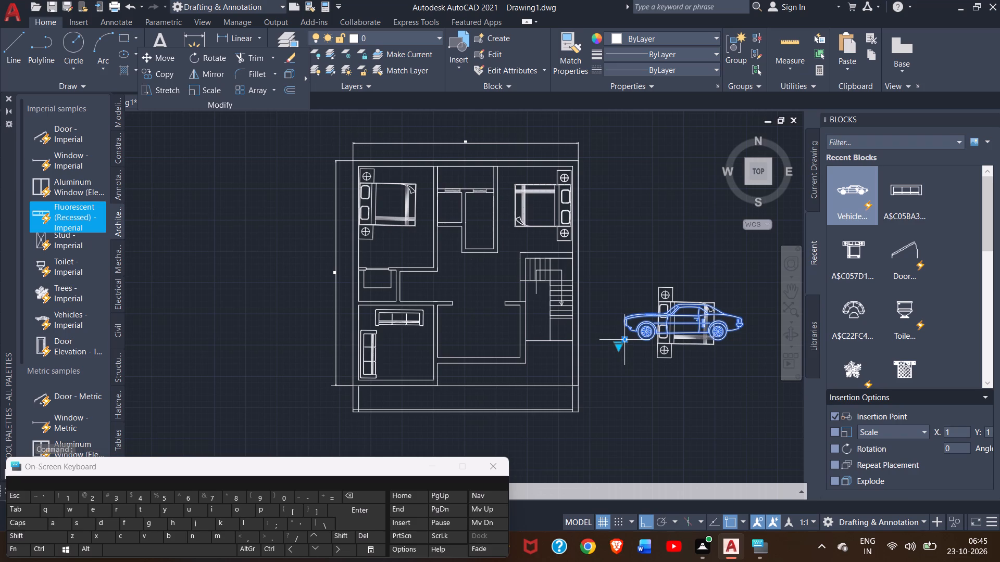
click(617, 348)
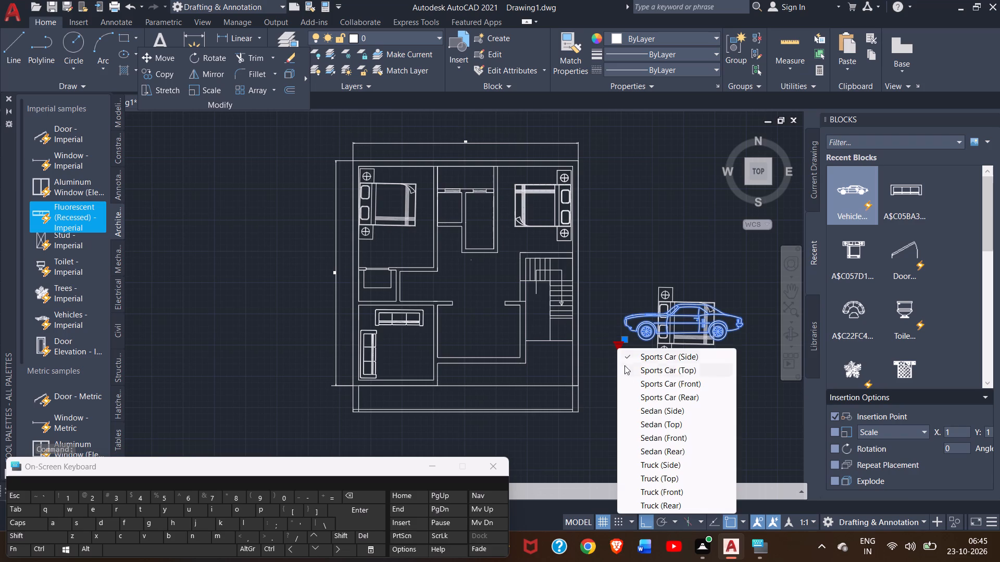
click(648, 420)
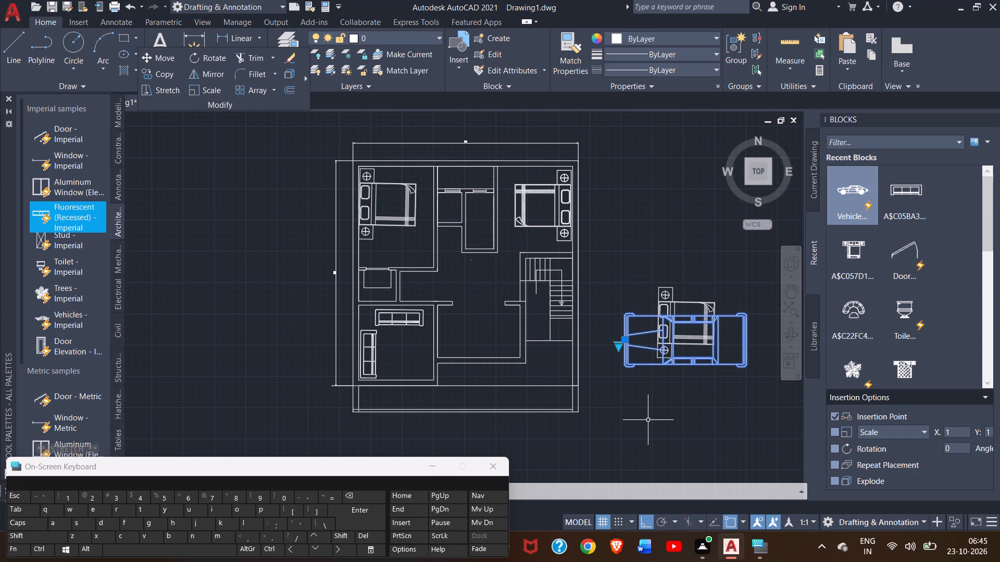
Scale the sedan down to about half its size, using its lower front corner as the base point.
click(196, 95)
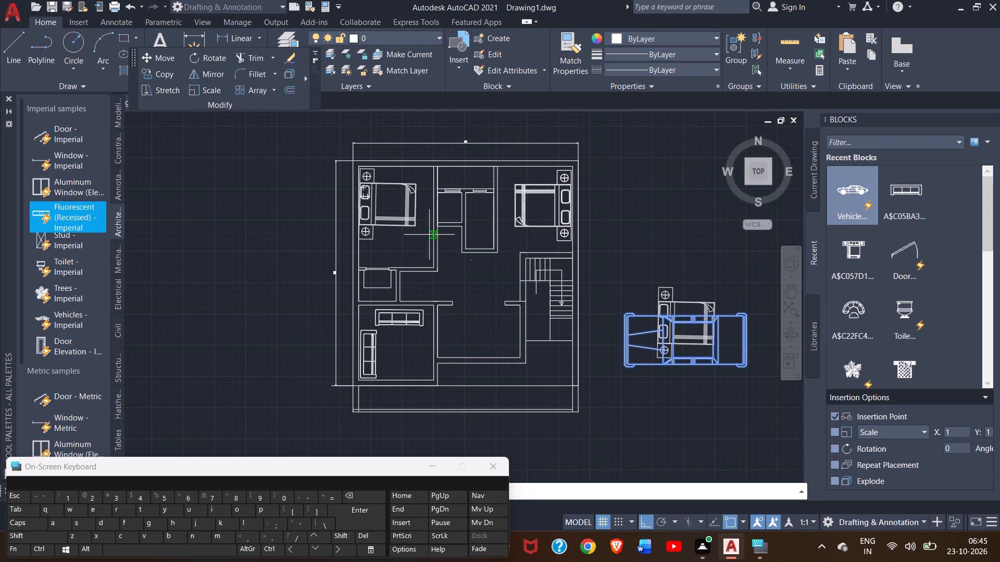
drag(628, 363, 636, 359)
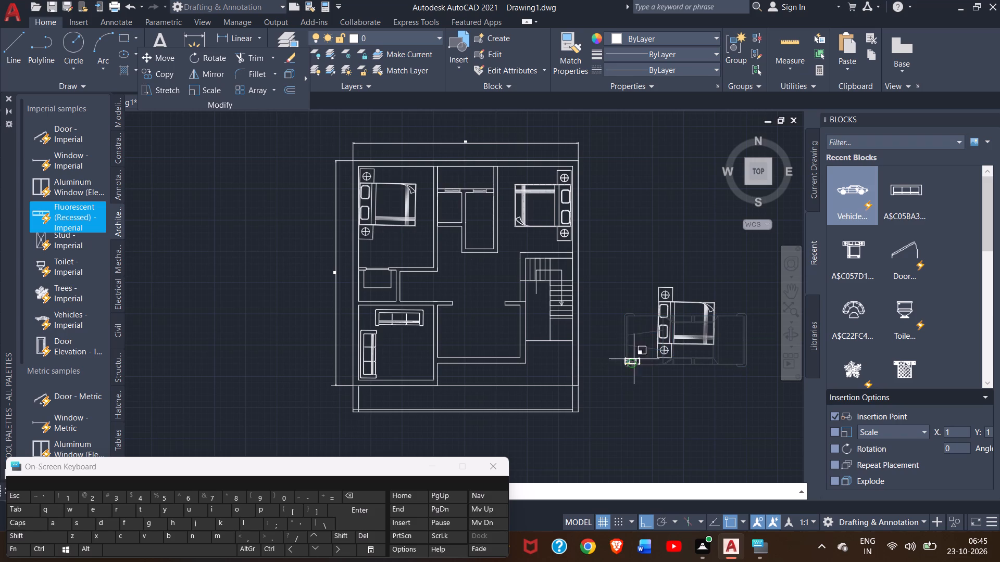
drag(636, 359, 656, 353)
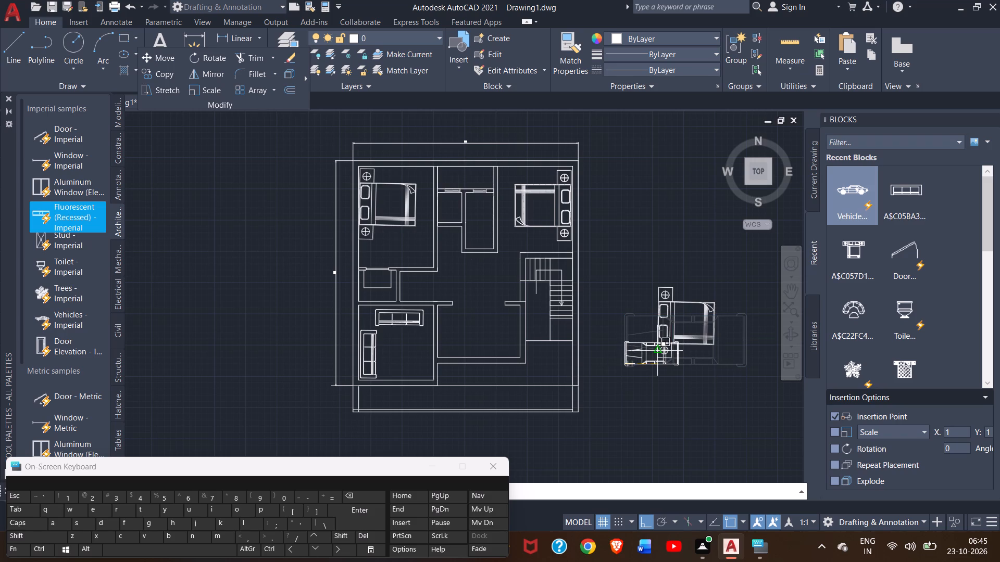
drag(656, 353, 656, 352)
click(656, 352)
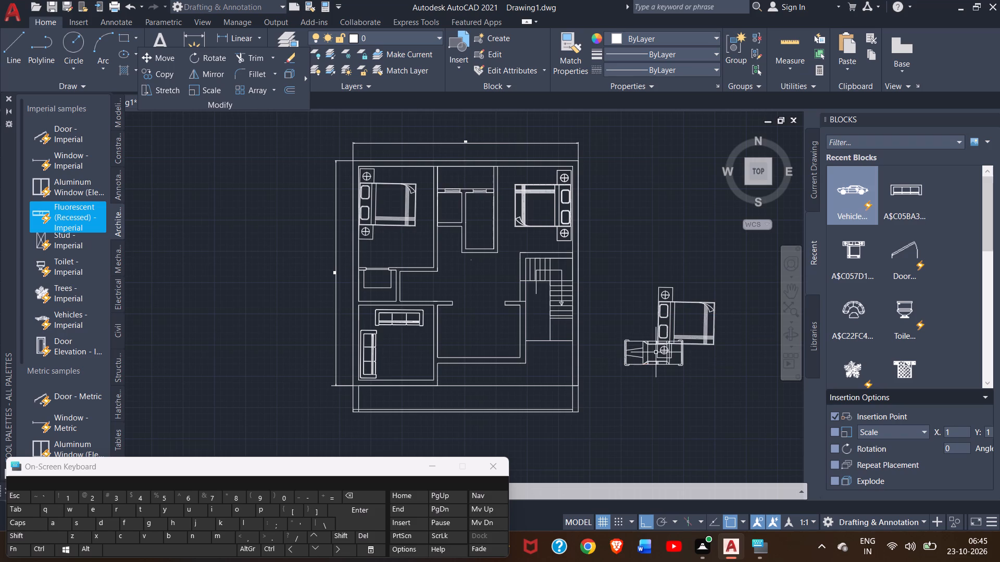
right_click(650, 279)
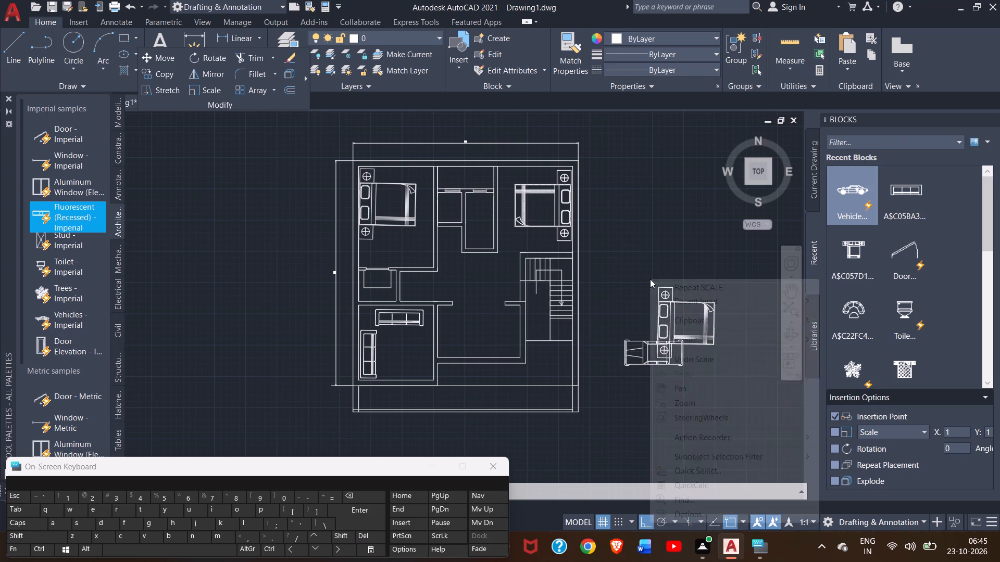
Rotate the sedan by 270° about its lower rear corner so its front faces up the plan.
triple_click(611, 264)
click(611, 264)
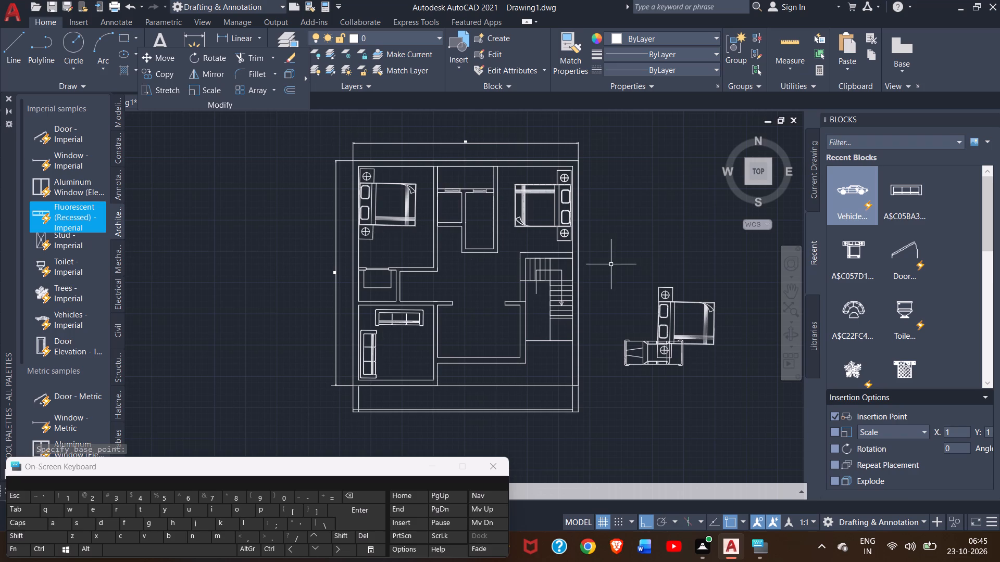
triple_click(611, 264)
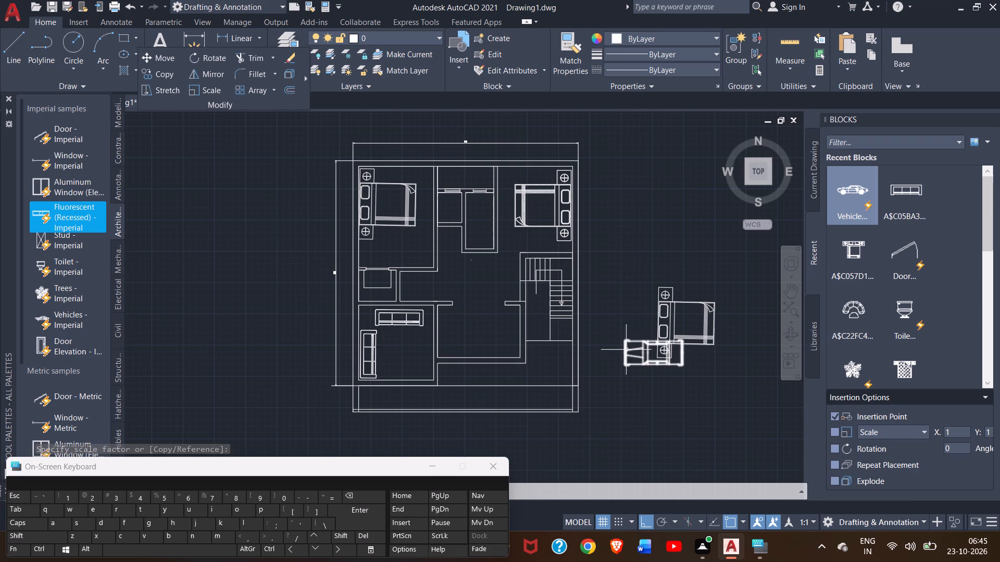
click(626, 349)
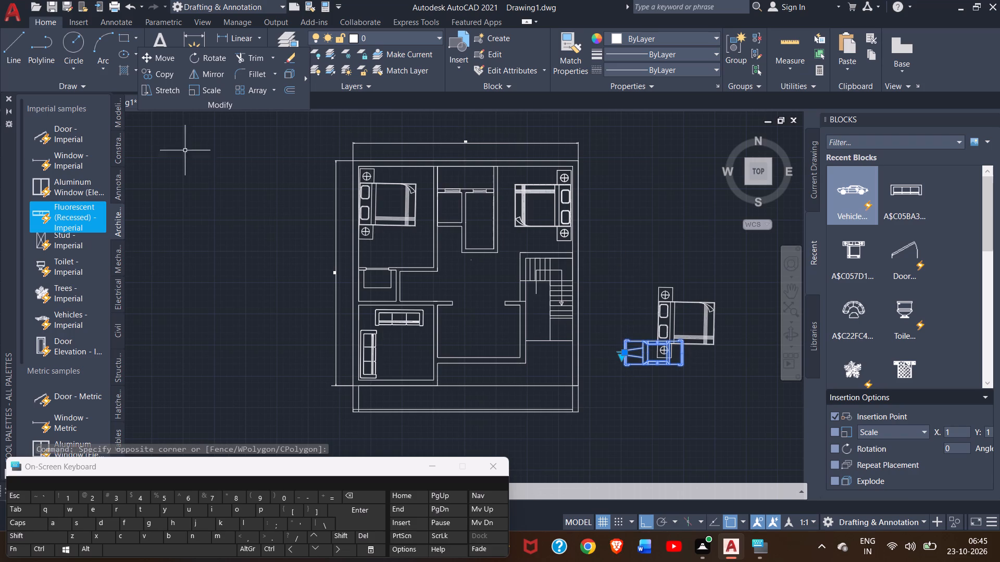
click(208, 58)
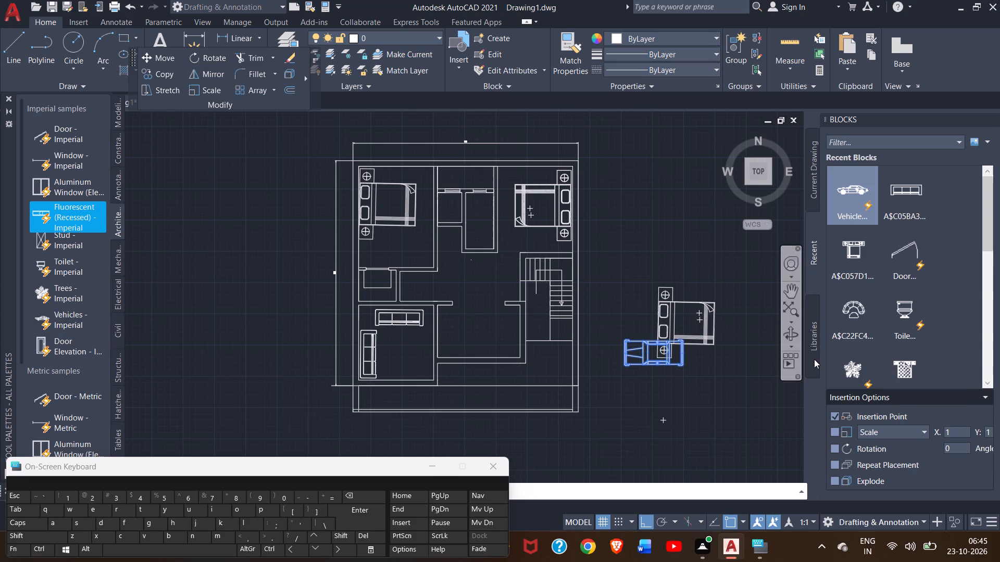
click(683, 369)
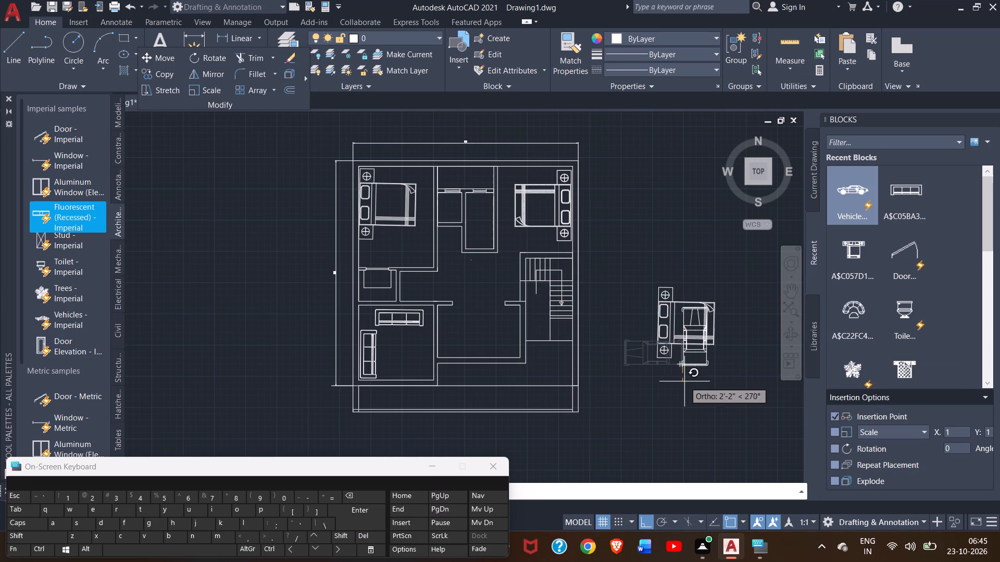
right_click(684, 381)
click(699, 221)
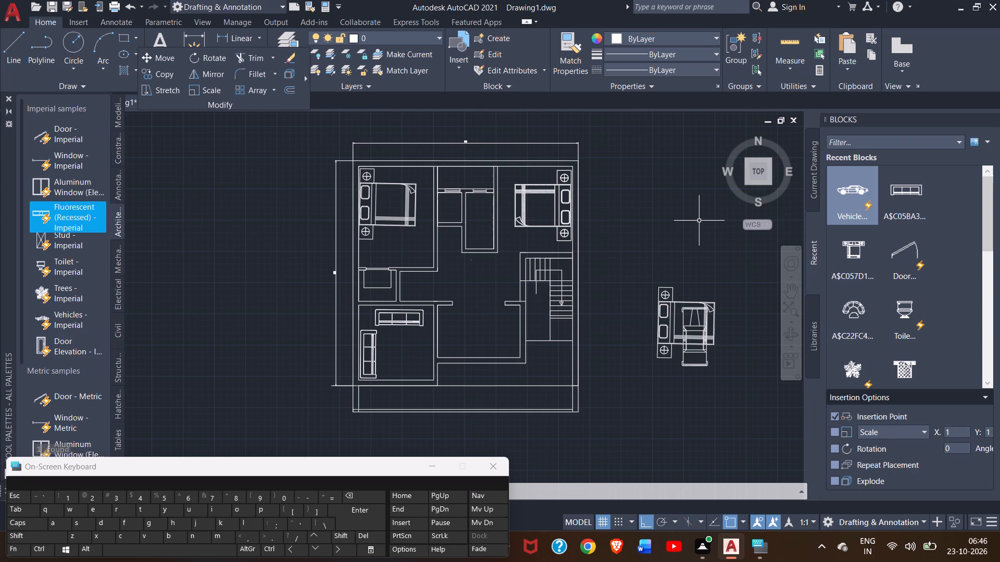
Copy the rotated sedan into the space below the lower stair flight, with Ortho off for free placement.
click(684, 364)
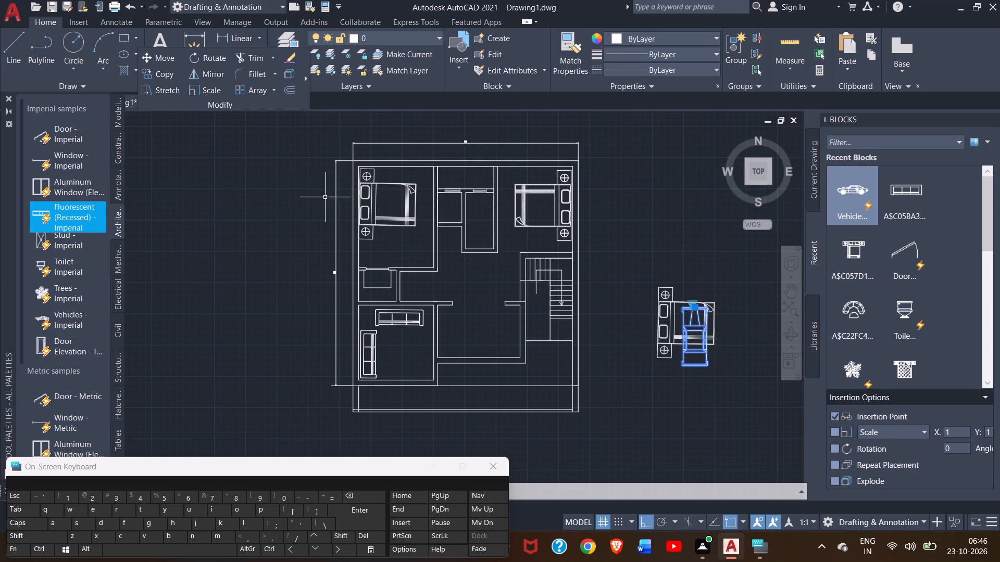
click(165, 76)
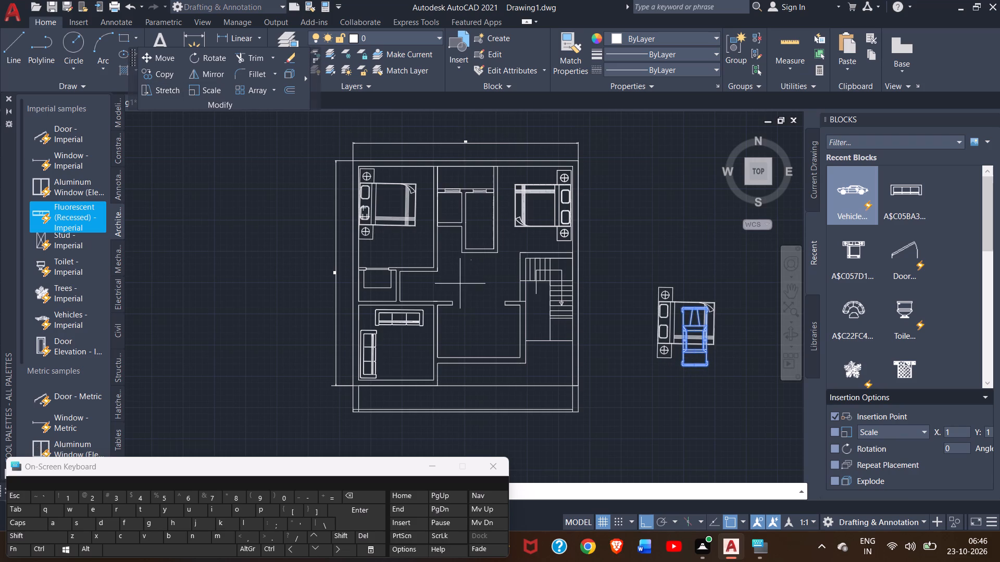
click(694, 354)
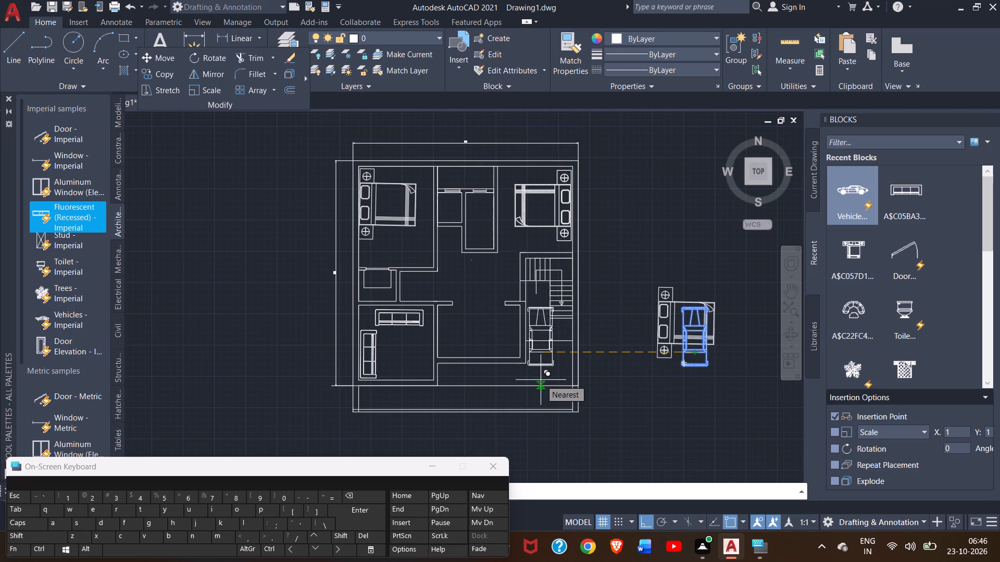
click(642, 523)
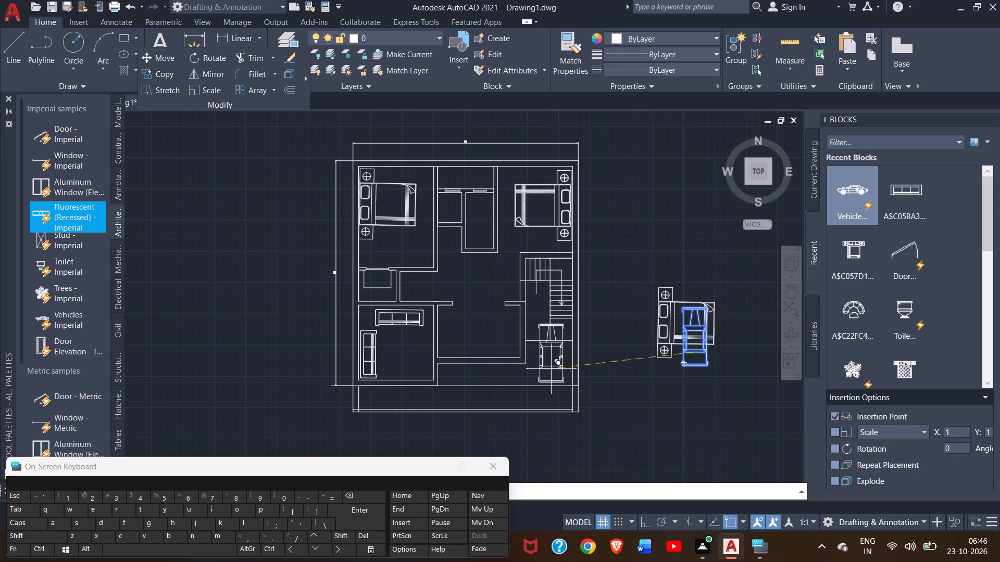
click(551, 368)
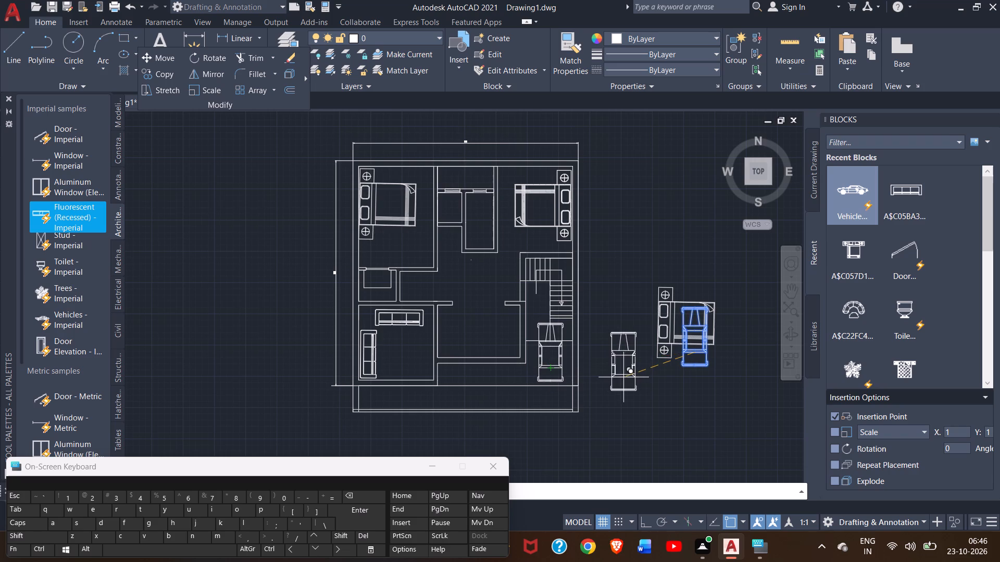
right_click(624, 377)
click(648, 206)
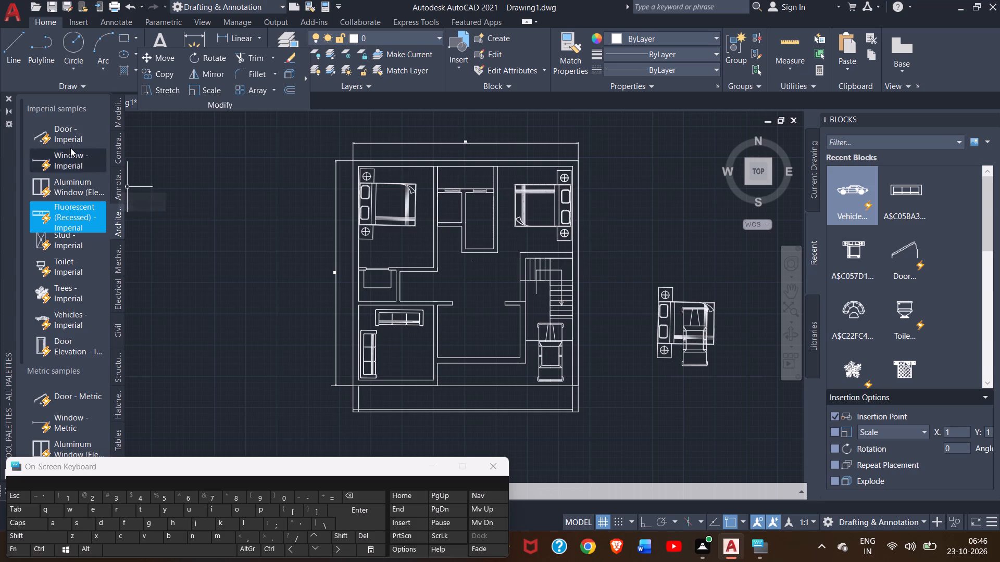
Draw a horizontal line closing the opening in the middle room's top wall, joining the upper corners of its two wall ends.
click(12, 57)
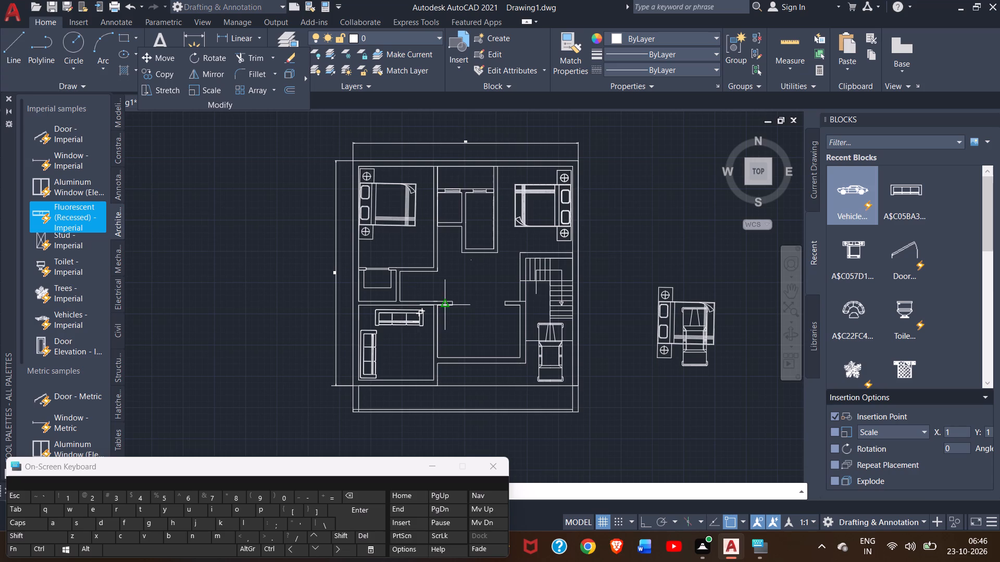
ctrl+scroll(444, 304, up, 2)
click(464, 296)
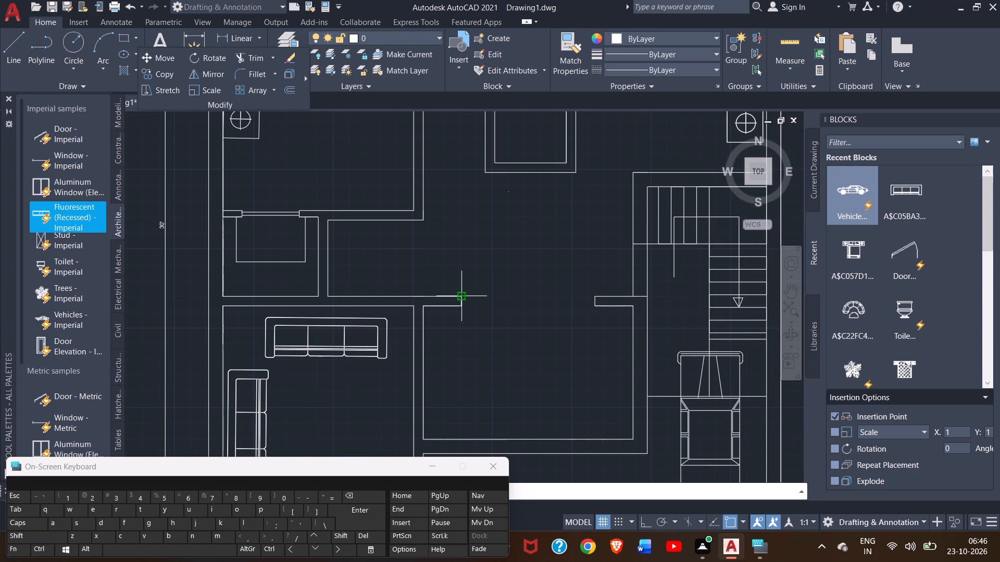
click(596, 295)
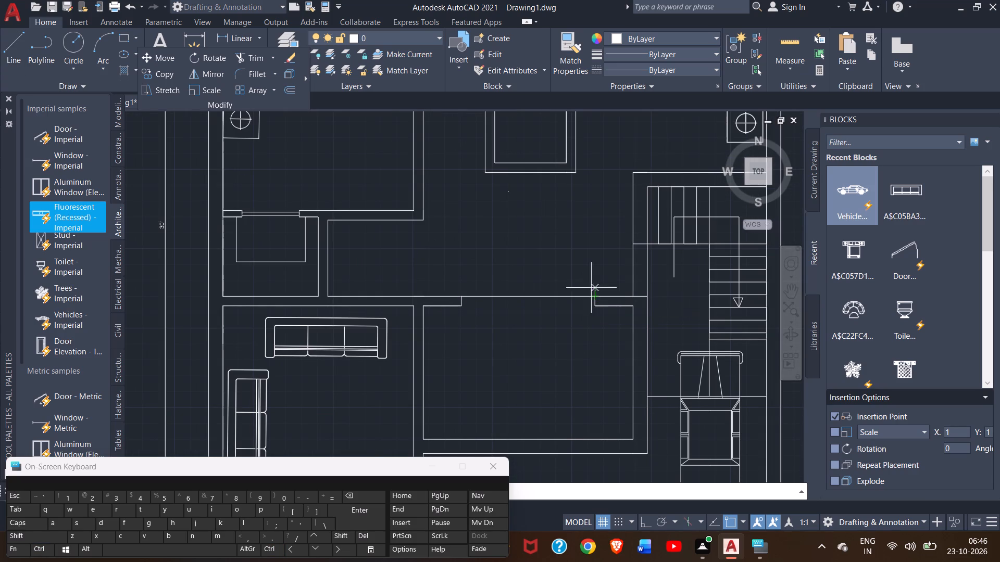
right_click(586, 277)
click(632, 291)
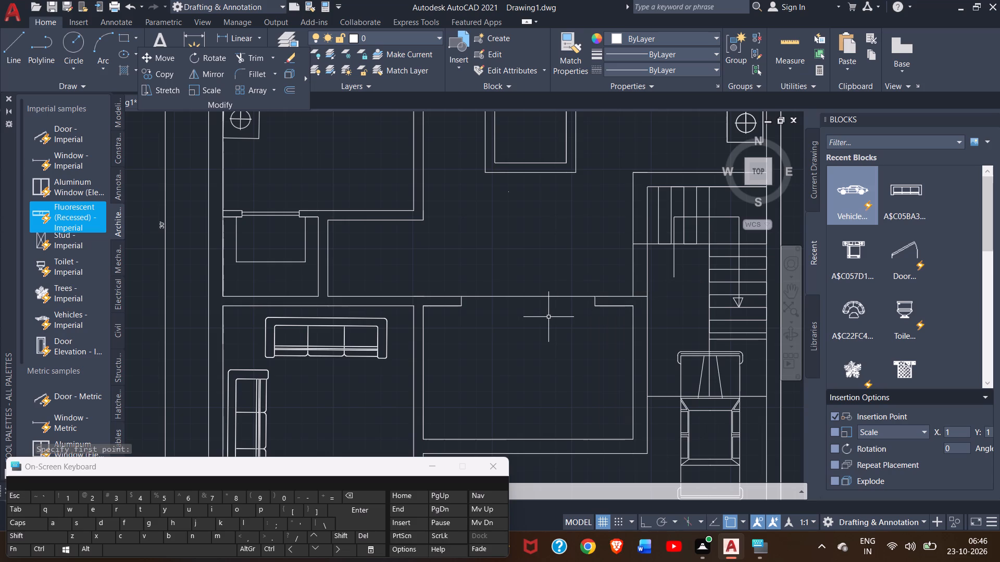
Move the horizontal three-seat sofa closer to the upper-left corner of its room, above the vertical sofa.
ctrl+scroll(548, 317, down, 1)
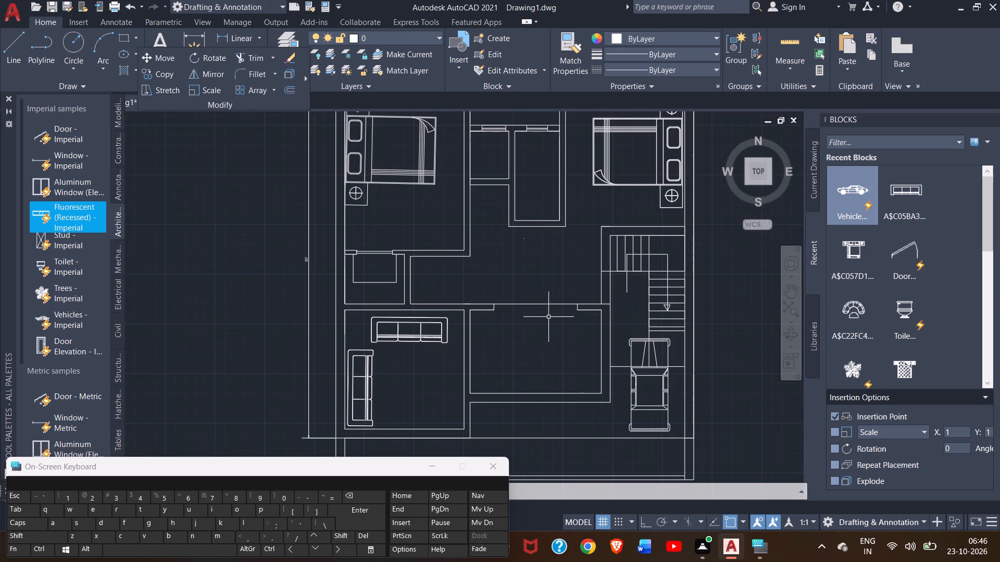
click(393, 335)
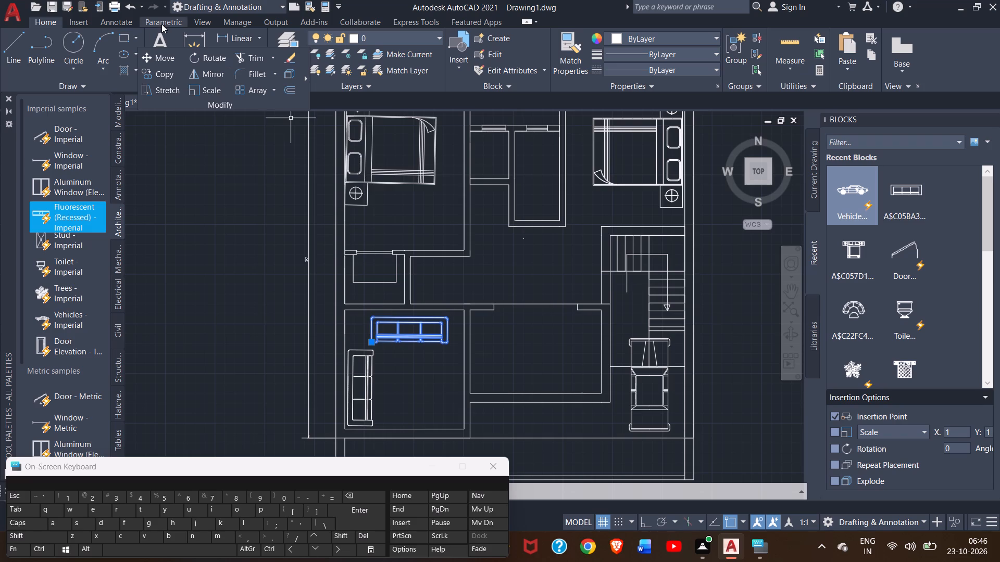
click(154, 58)
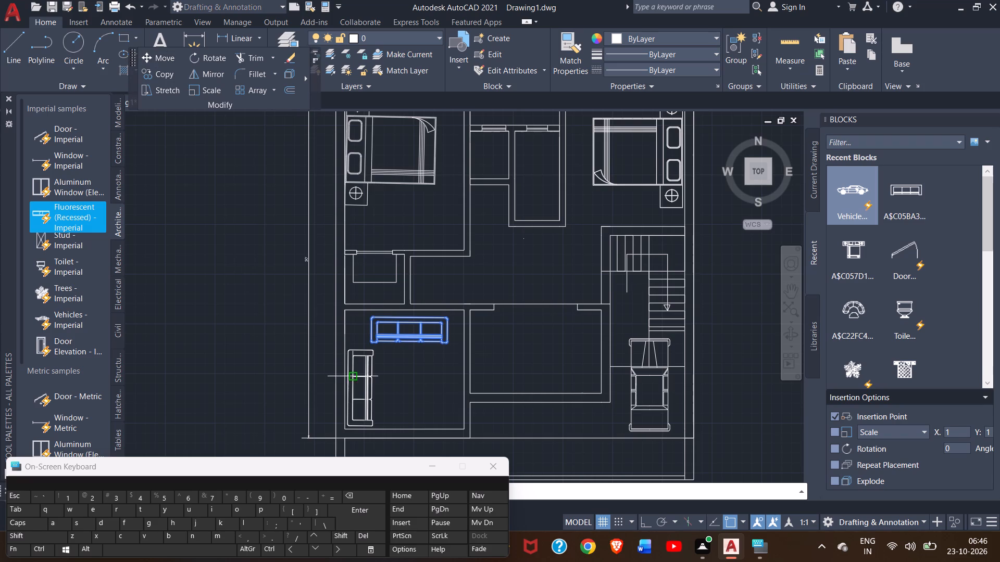
drag(396, 335, 385, 335)
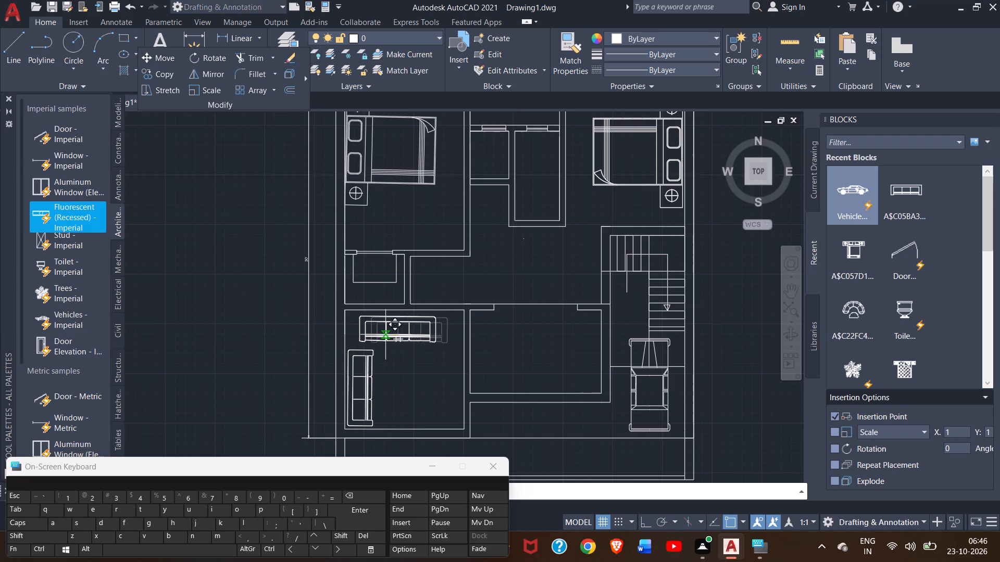
drag(385, 335, 379, 334)
click(379, 334)
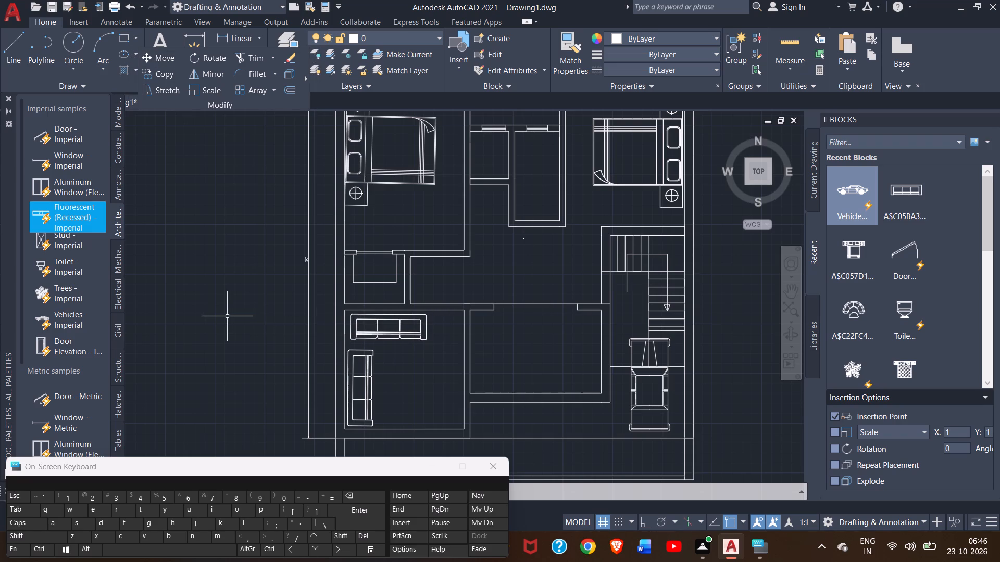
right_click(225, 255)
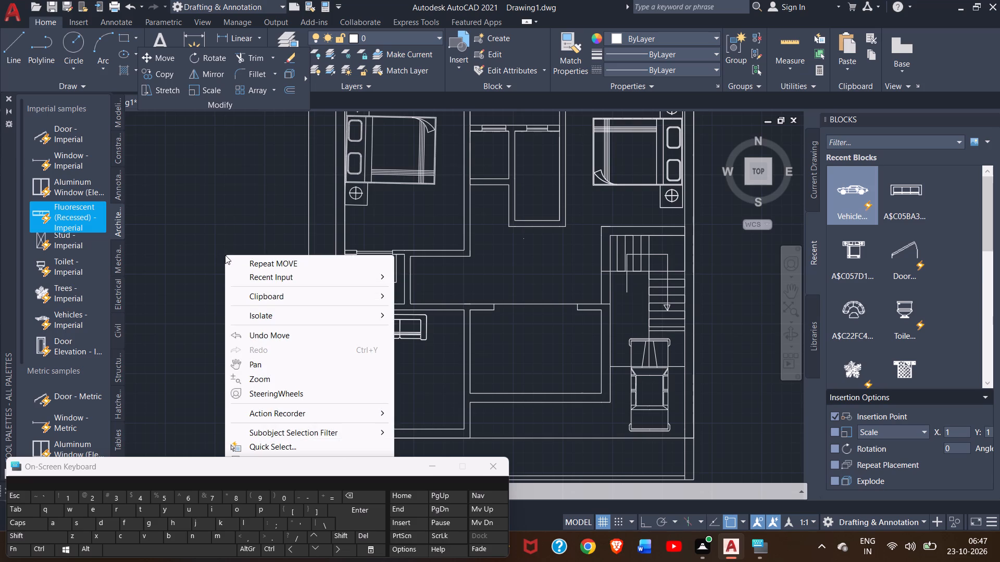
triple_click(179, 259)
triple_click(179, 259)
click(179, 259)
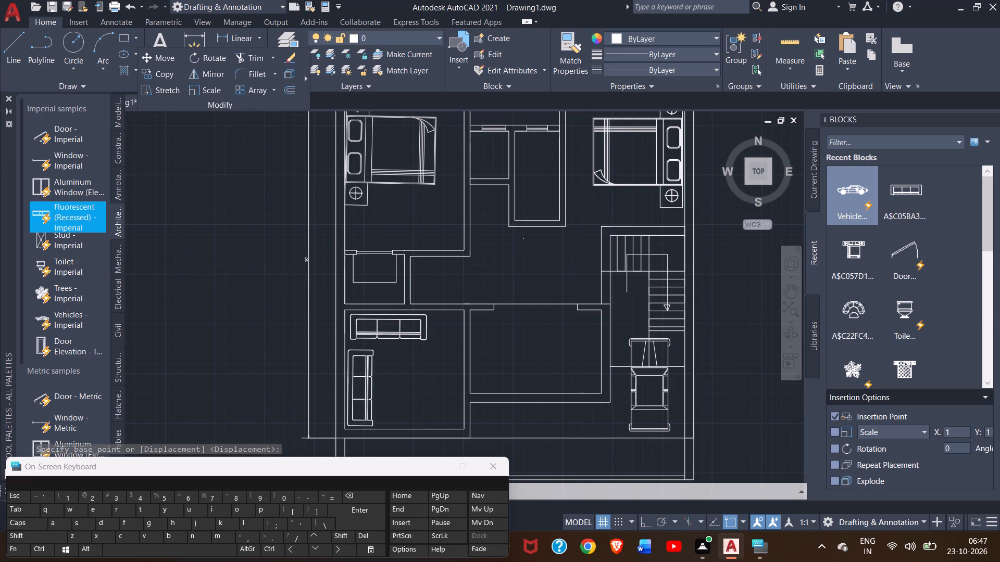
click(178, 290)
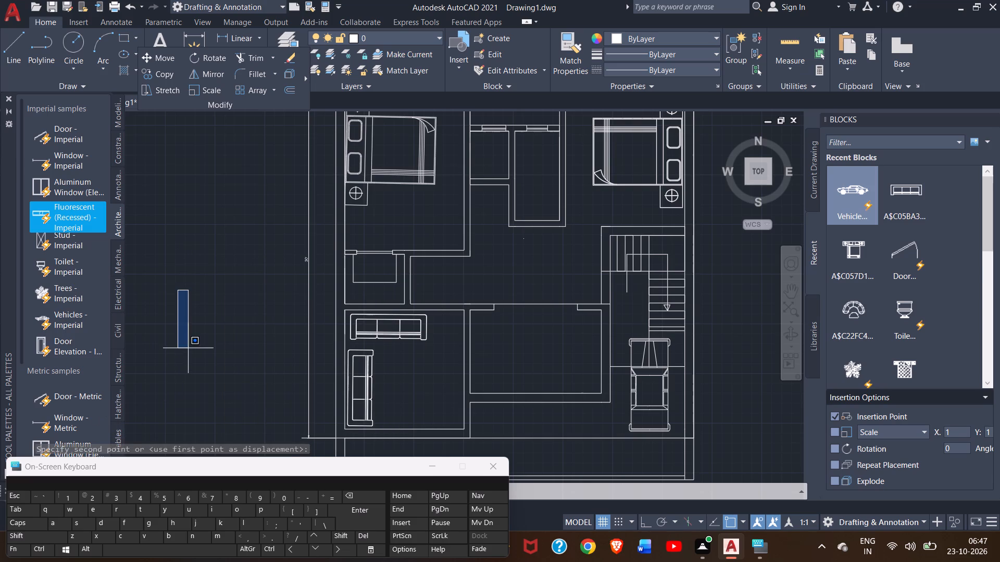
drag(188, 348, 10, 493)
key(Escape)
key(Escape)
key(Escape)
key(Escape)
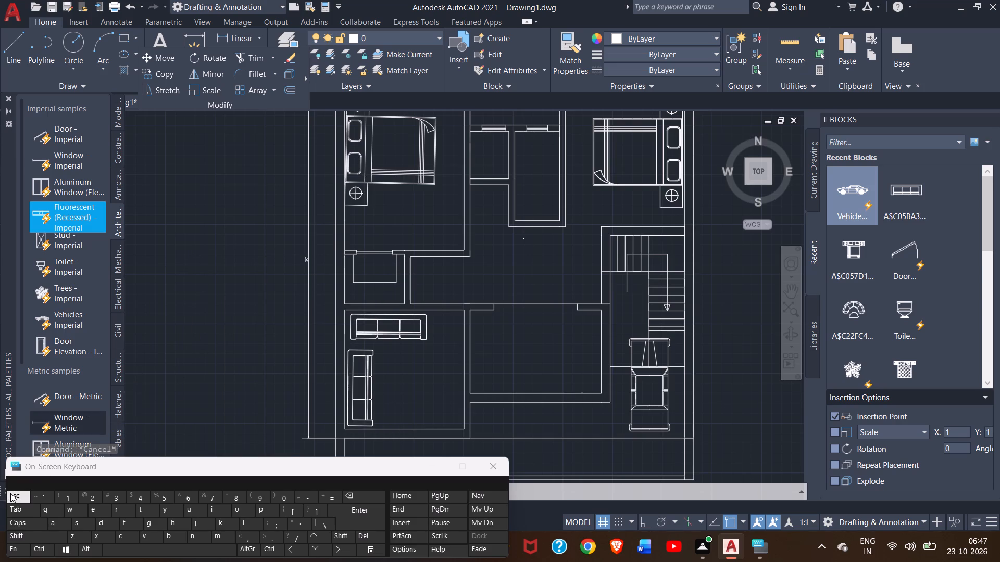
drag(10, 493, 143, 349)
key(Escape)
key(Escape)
Draw a line across the wall thickness at the sofa room's upper-right corner, continuing 3' leftward along the wall's upper edge with Ortho on.
click(8, 47)
ctrl+scroll(416, 320, up, 3)
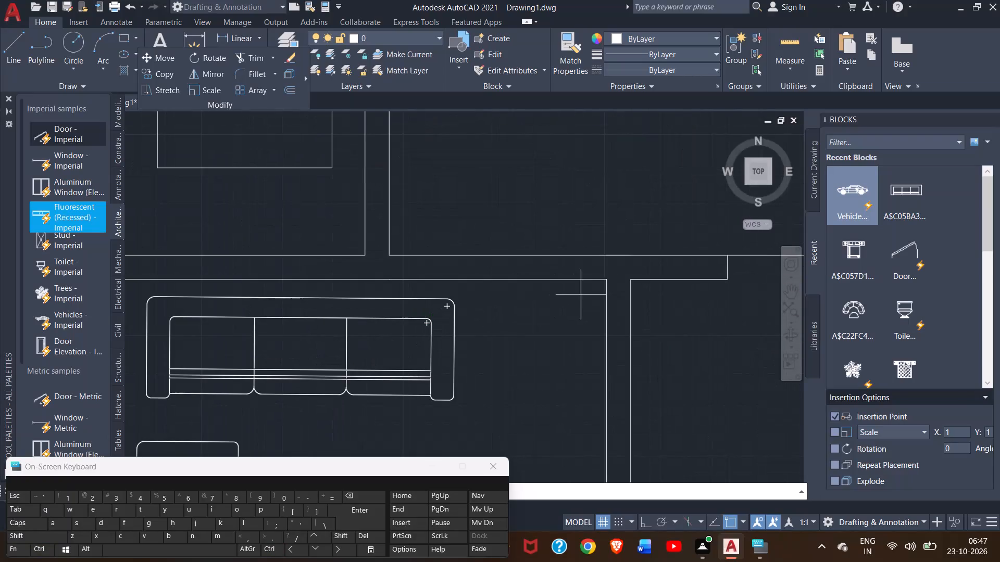
drag(606, 278, 606, 256)
click(606, 256)
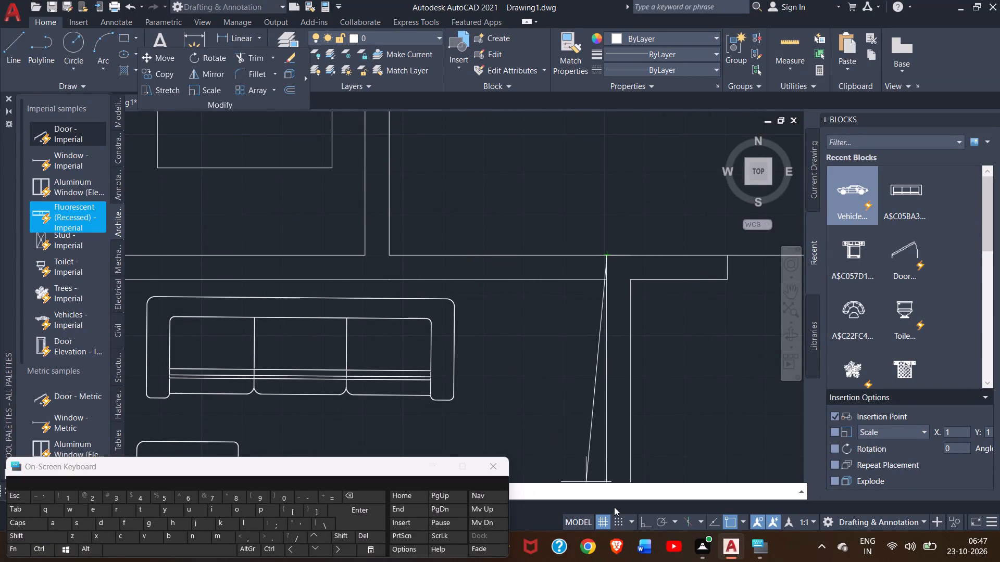
click(641, 524)
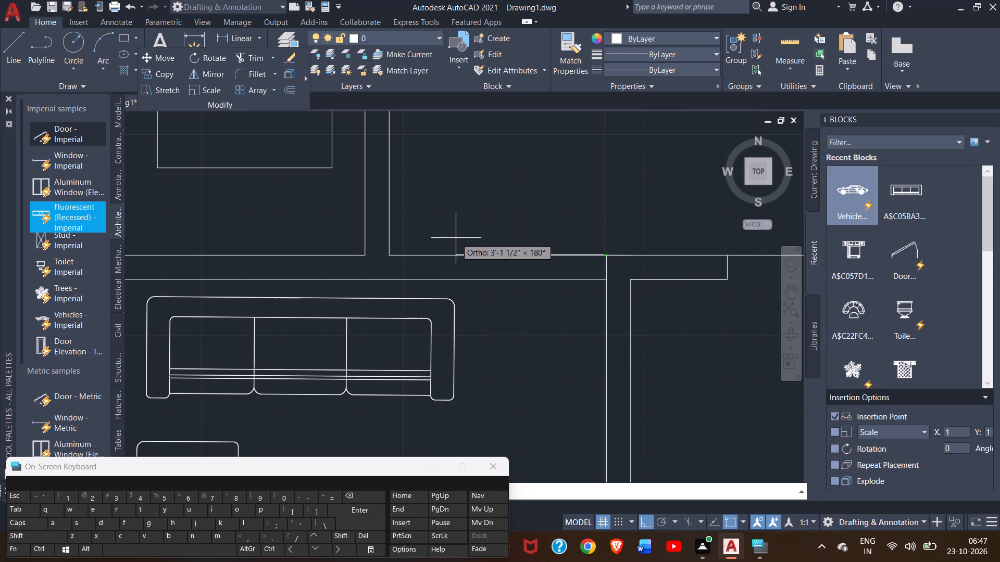
text(3')
key(Return)
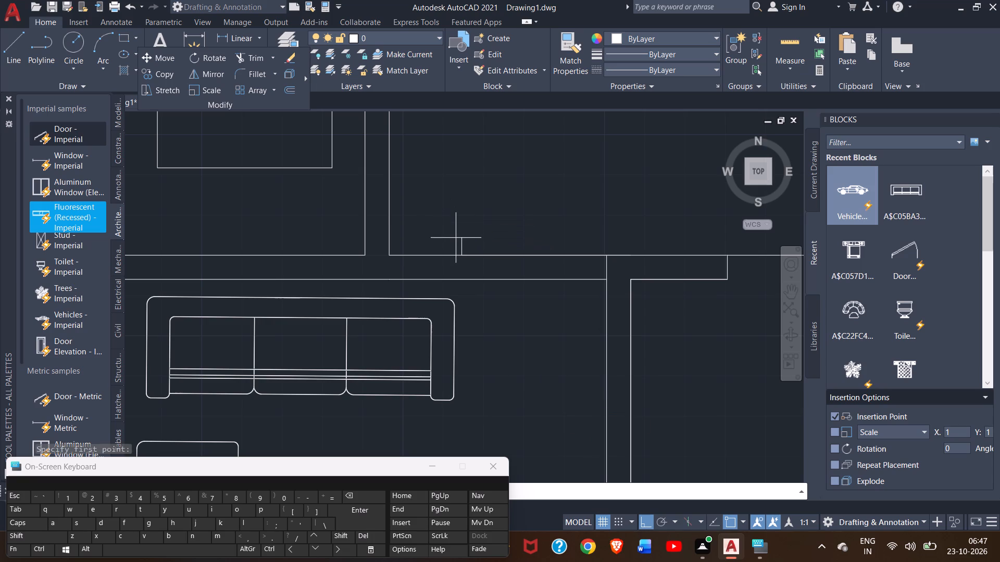
right_click(459, 282)
click(467, 286)
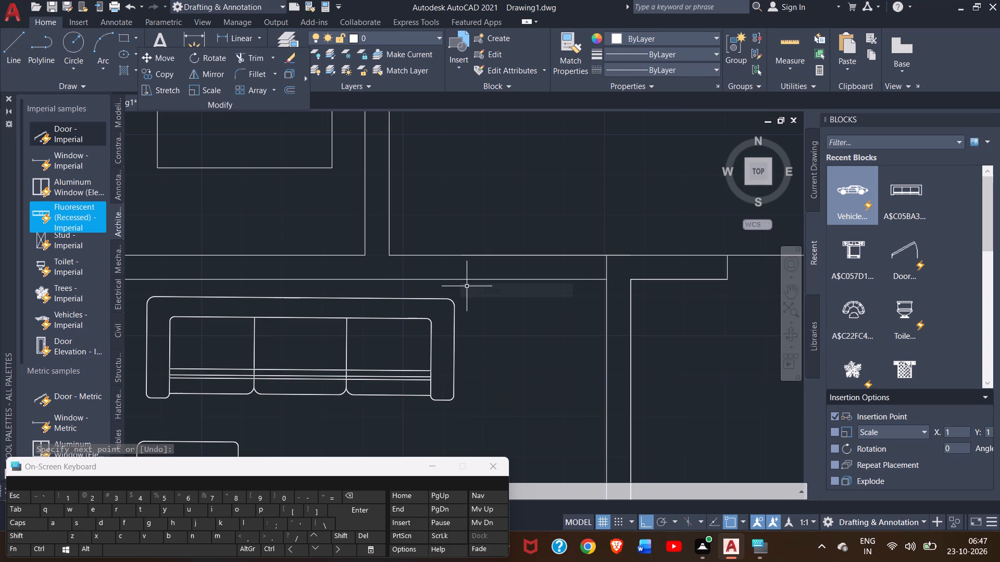
Draw a line from the same upper wall point 3' leftward and down to the lower edge, marking the opening's other side.
click(12, 64)
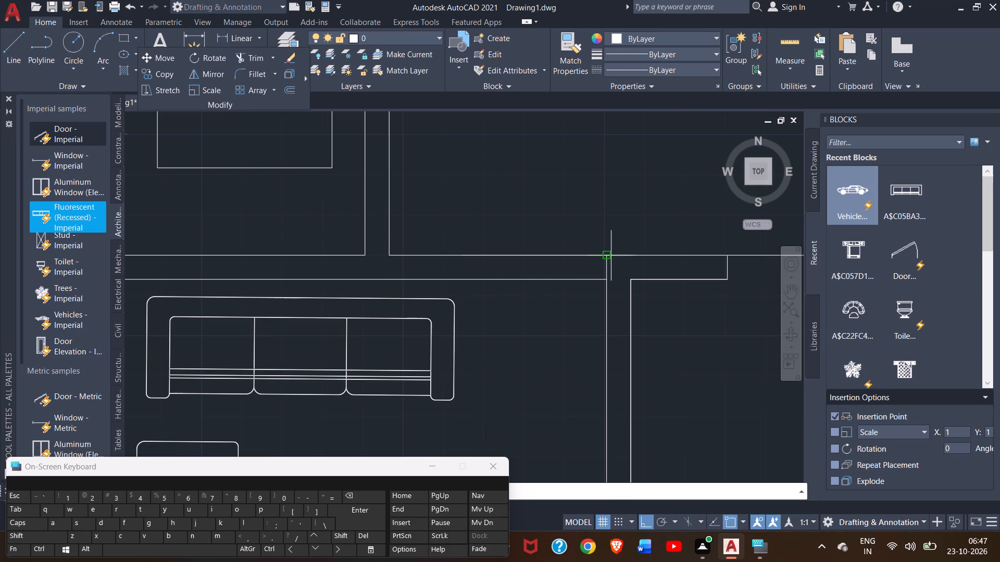
drag(610, 255, 509, 260)
text(3')
key(Return)
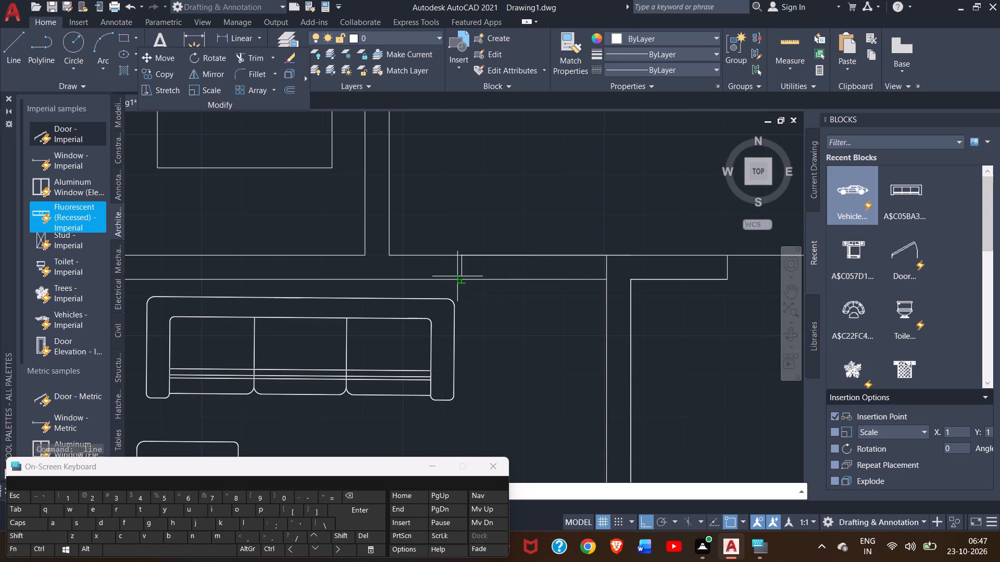
click(460, 280)
right_click(469, 207)
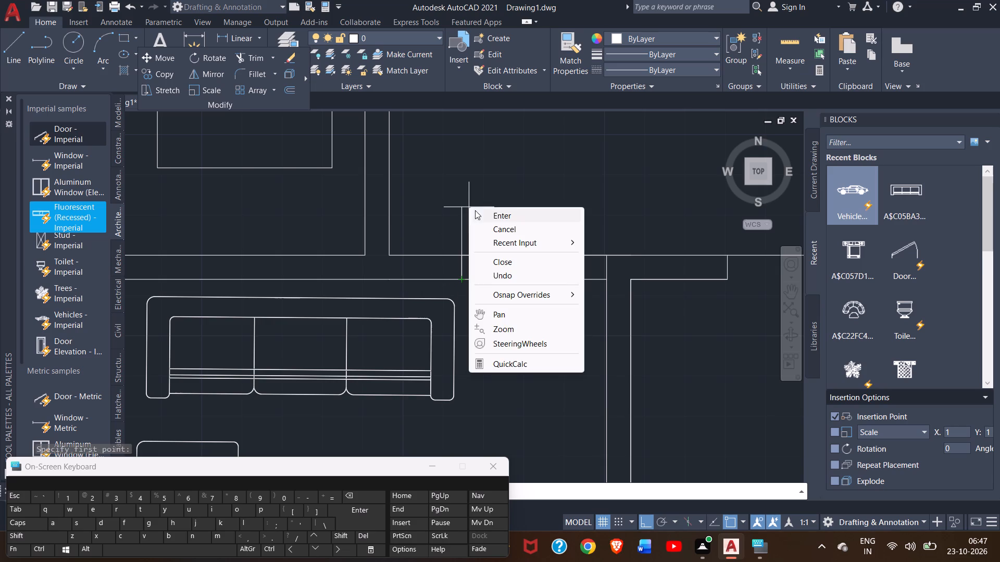
click(481, 215)
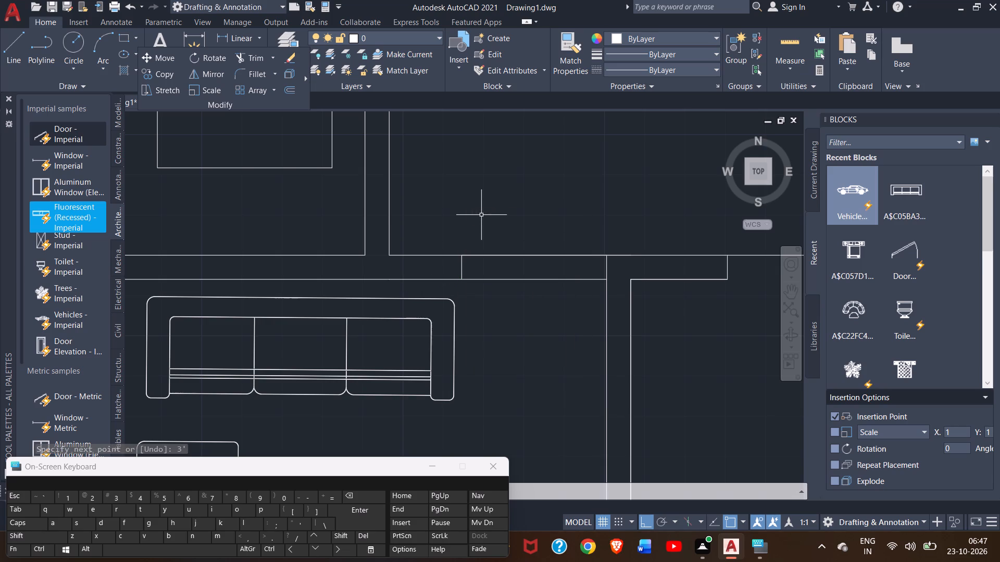
Trim both wall lines between the two cross lines at the sofa room's upper-right corner to open the 3' gap.
click(250, 55)
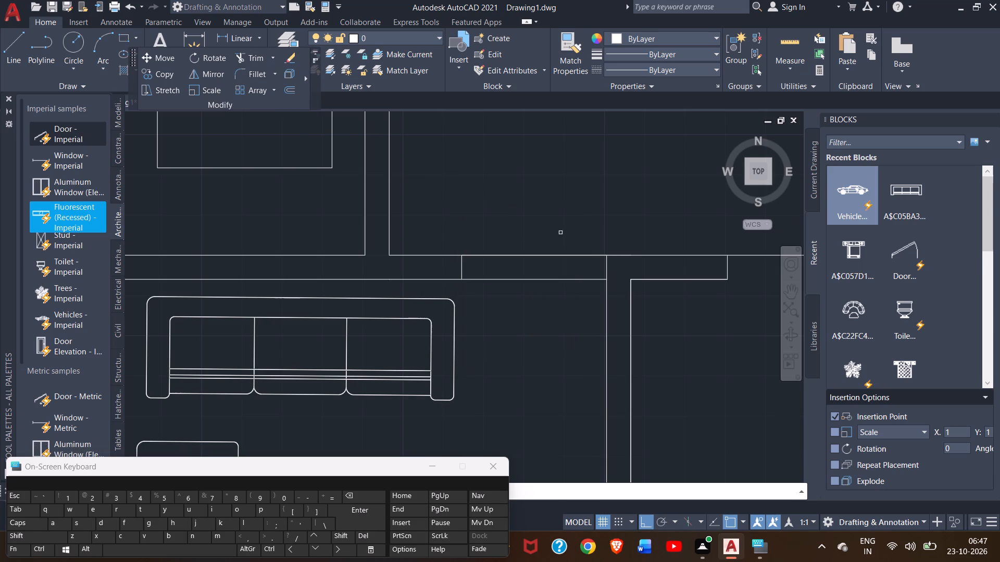
drag(537, 238, 530, 299)
click(530, 299)
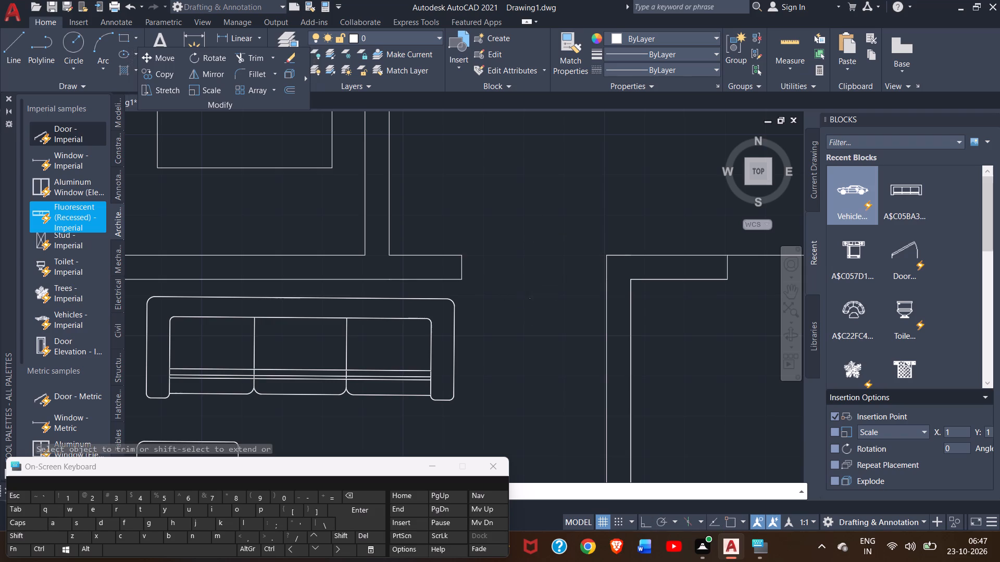
right_click(539, 258)
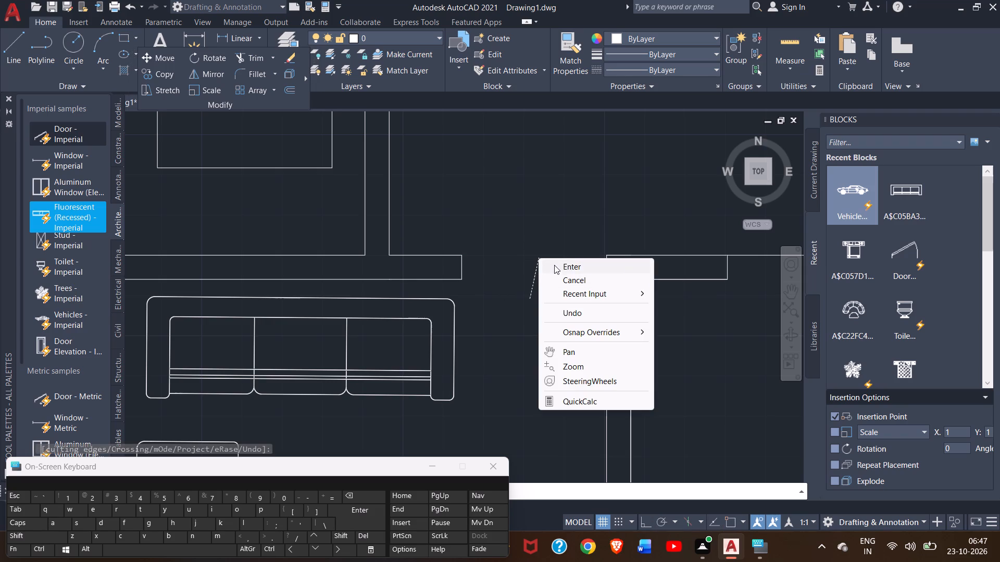
click(554, 265)
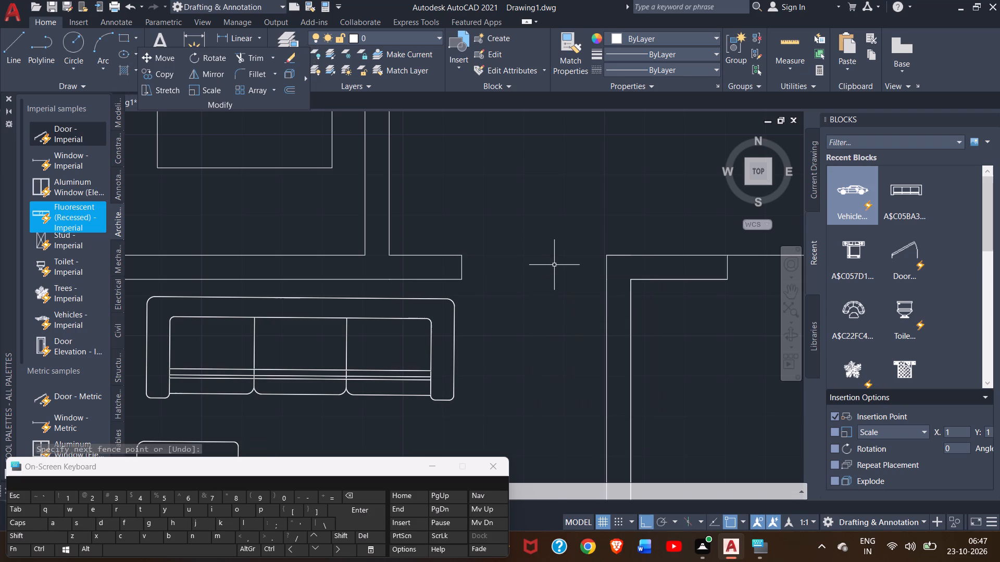
Draw a line from the middle room's upper-right inner corner leftward along the top wall, continuing vertically down to the bottom wall.
ctrl+scroll(554, 265, down, 3)
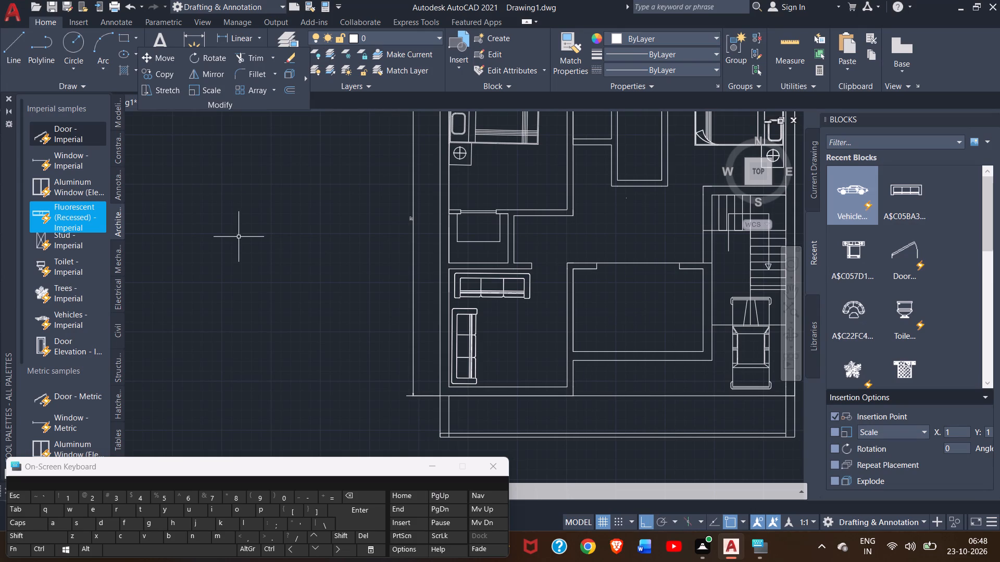
click(12, 36)
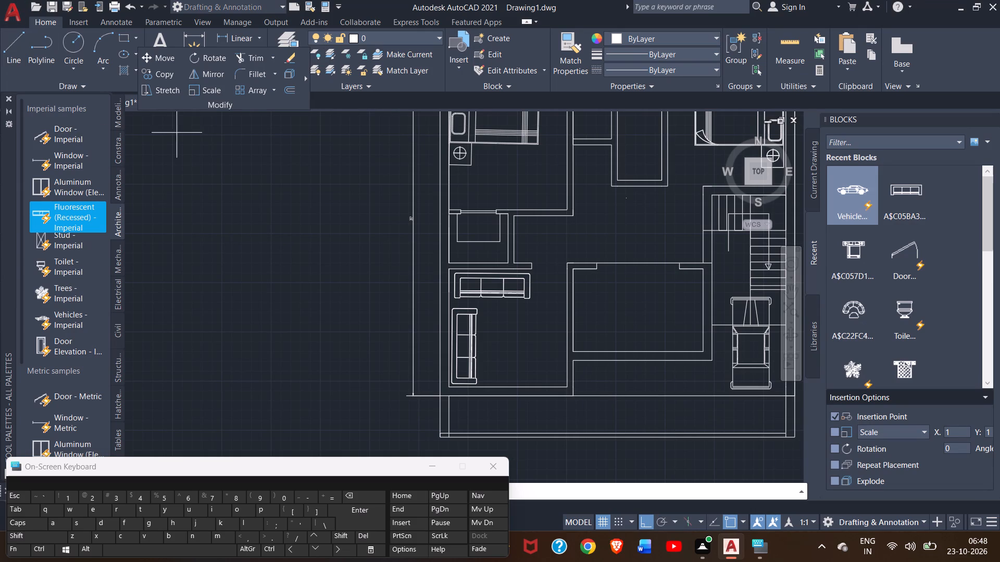
click(700, 267)
ctrl+scroll(700, 267, up, 3)
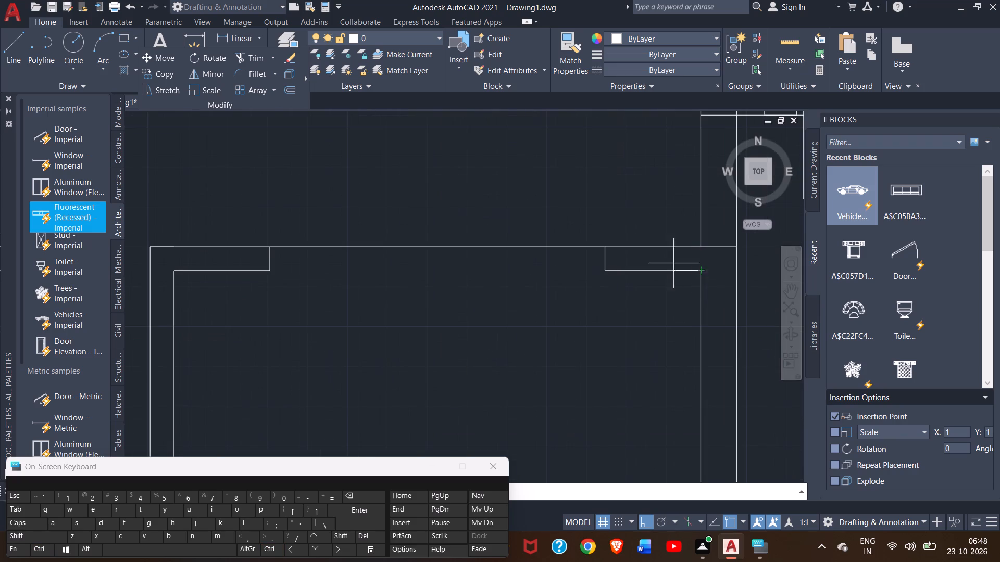
click(637, 271)
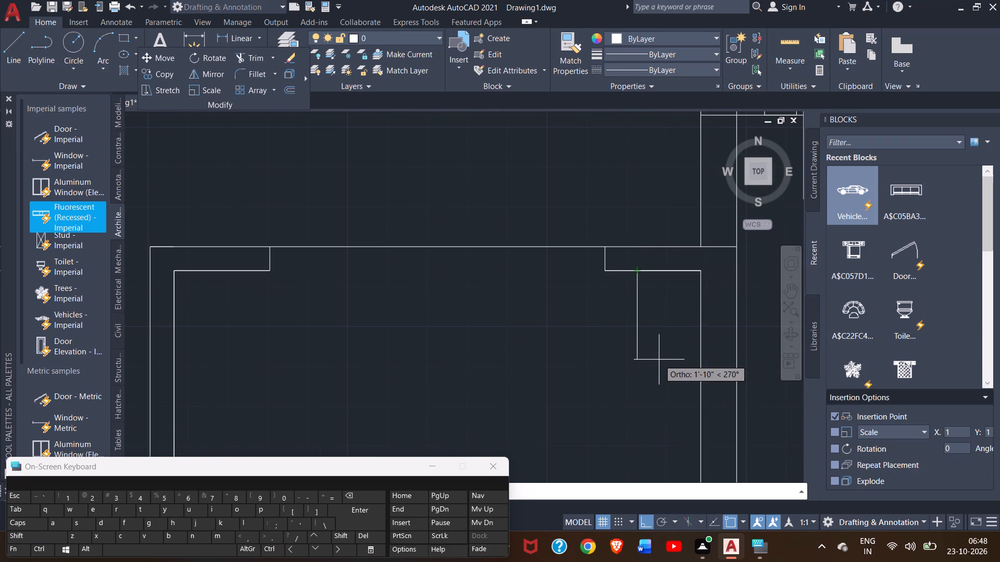
ctrl+scroll(659, 360, down, 3)
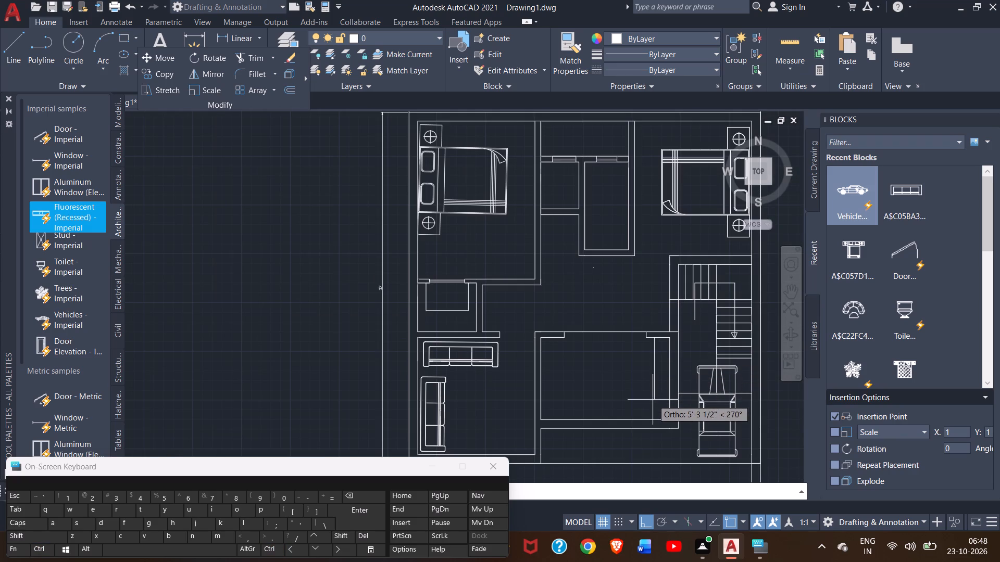
click(653, 420)
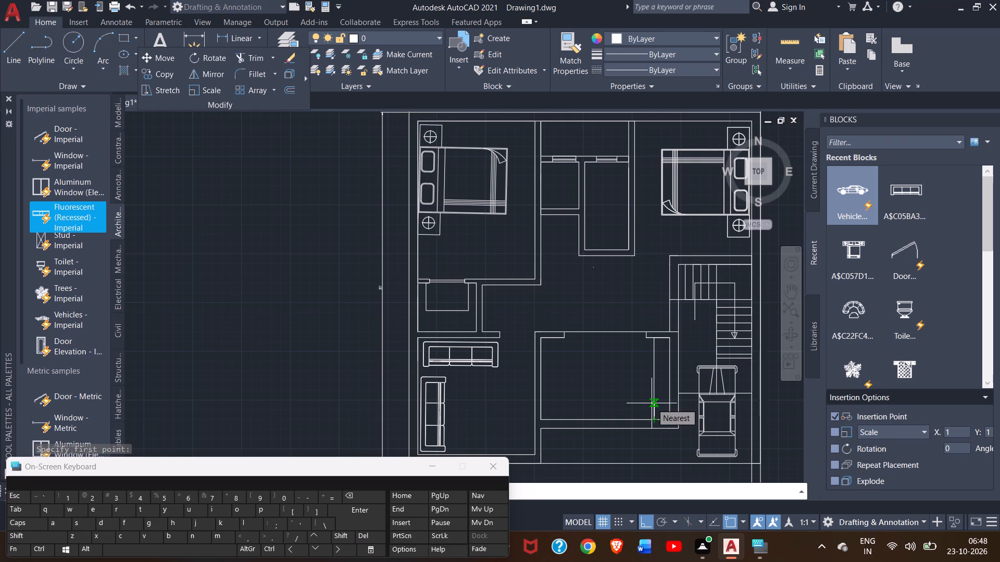
Draw a horizontal line from the new vertical line across to the middle room's left inner wall, just above the bottom wall.
ctrl+scroll(652, 403, up, 2)
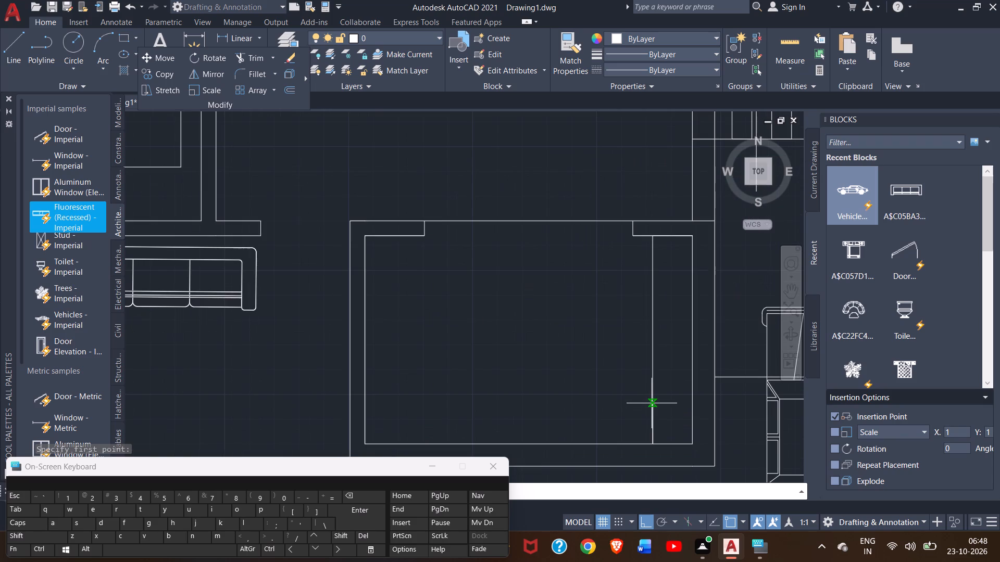
click(652, 401)
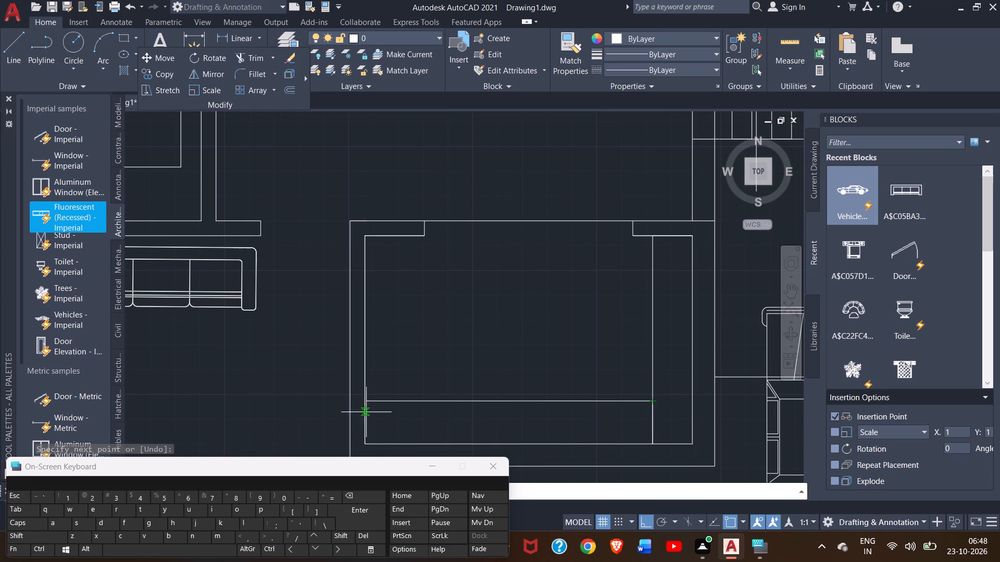
click(367, 403)
right_click(400, 369)
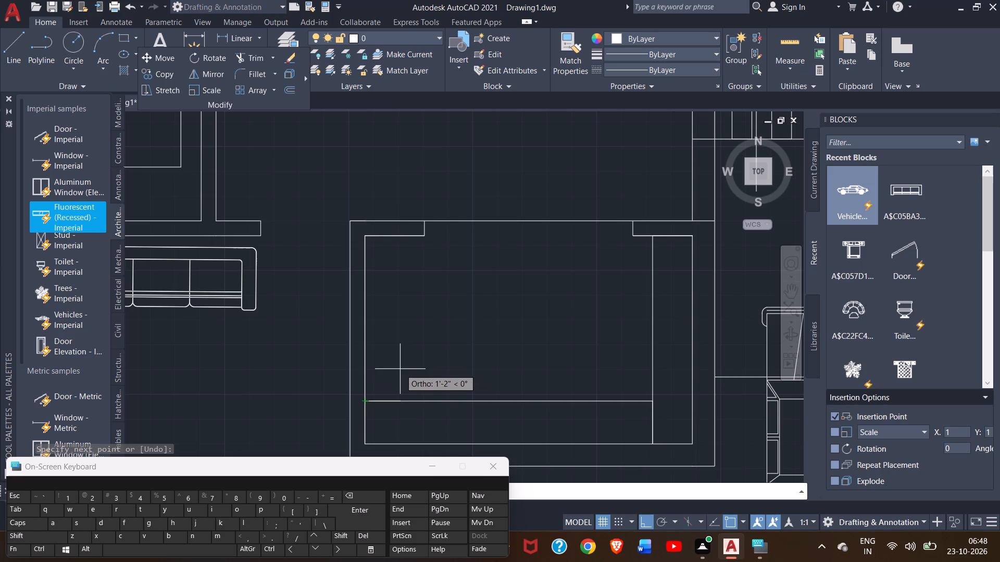
click(436, 209)
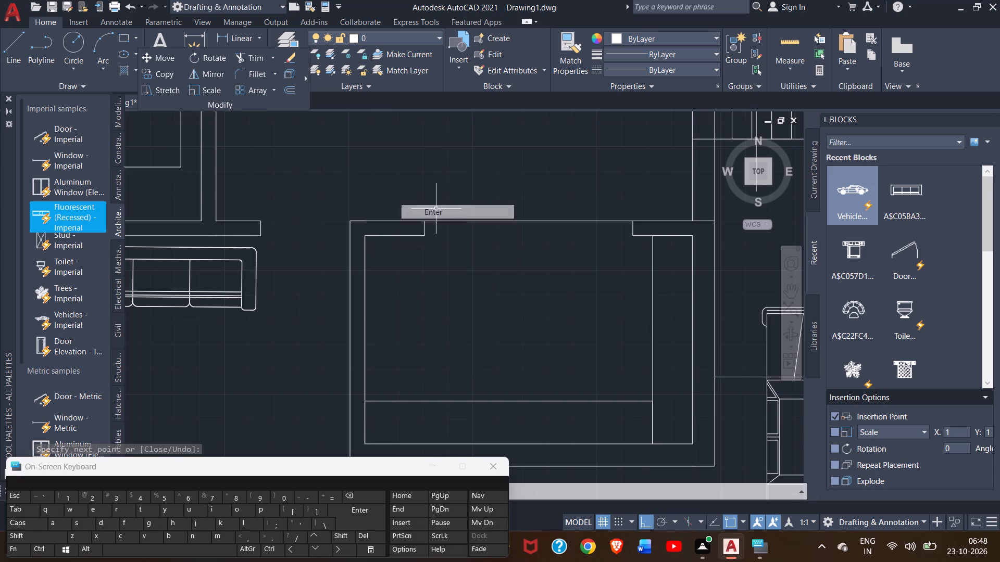
Trim the vertical counter line below the horizontal one so the two lines form an L-shaped counter edge.
ctrl+scroll(436, 299, down, 2)
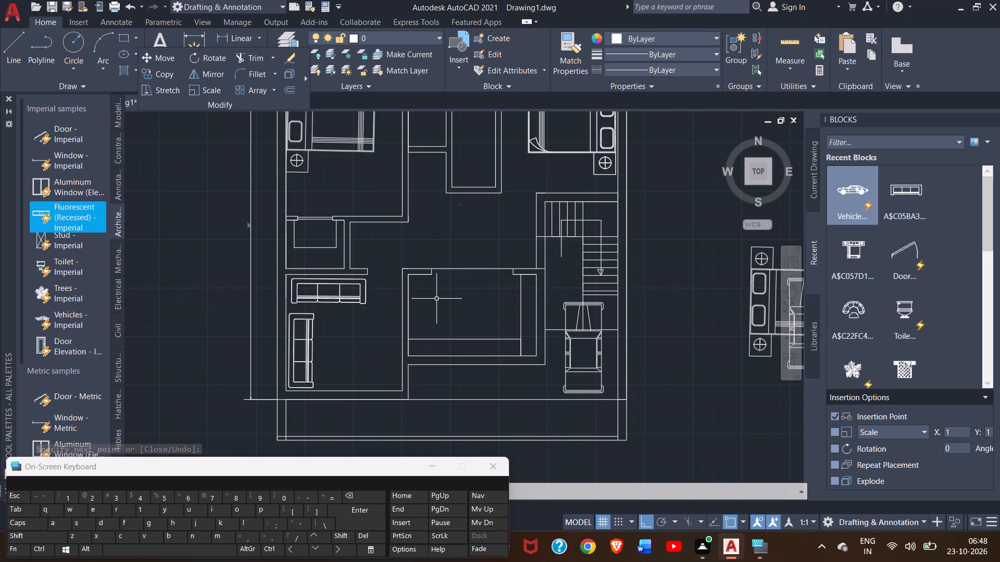
click(259, 58)
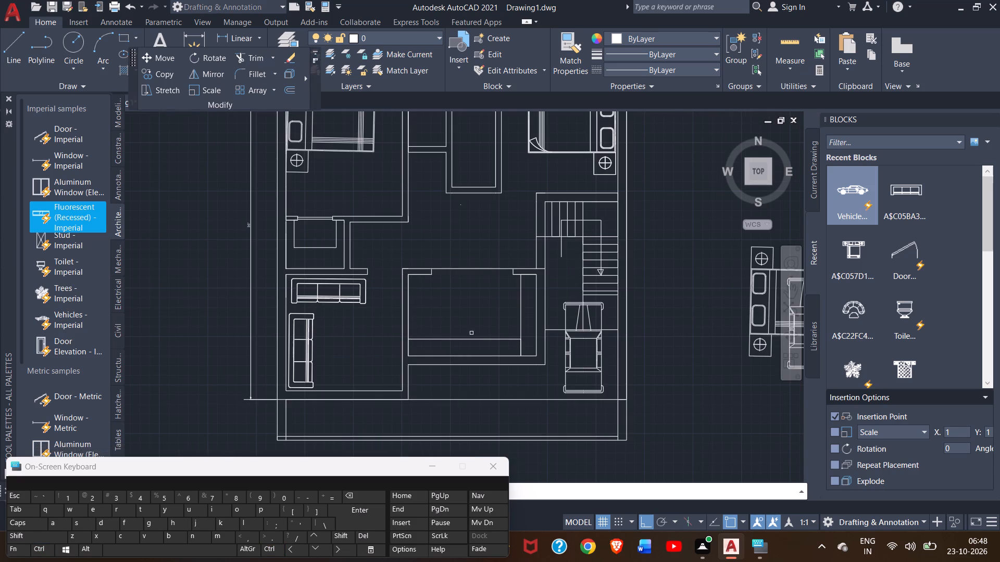
drag(521, 352, 524, 348)
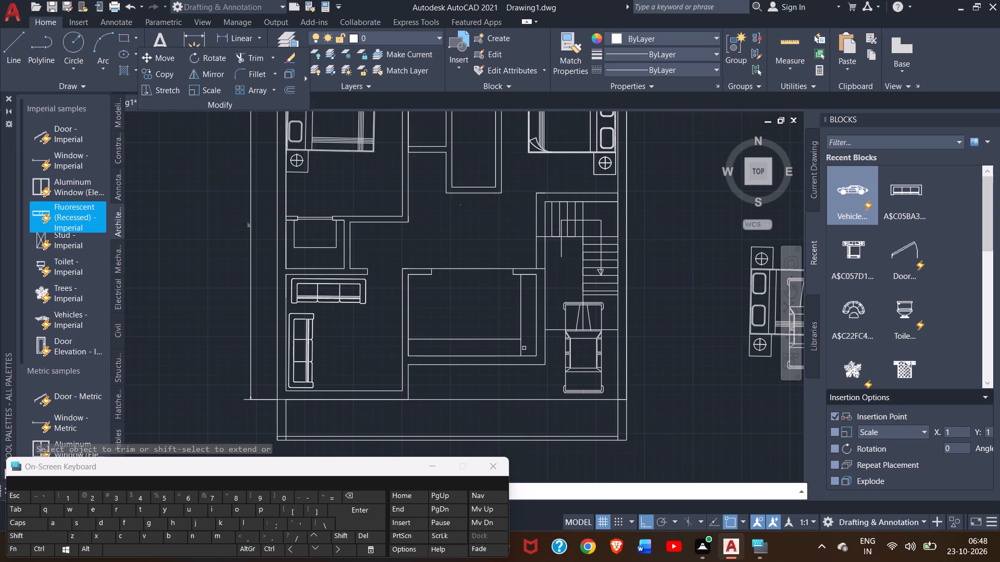
drag(524, 348, 524, 348)
drag(524, 348, 515, 351)
click(515, 351)
right_click(515, 351)
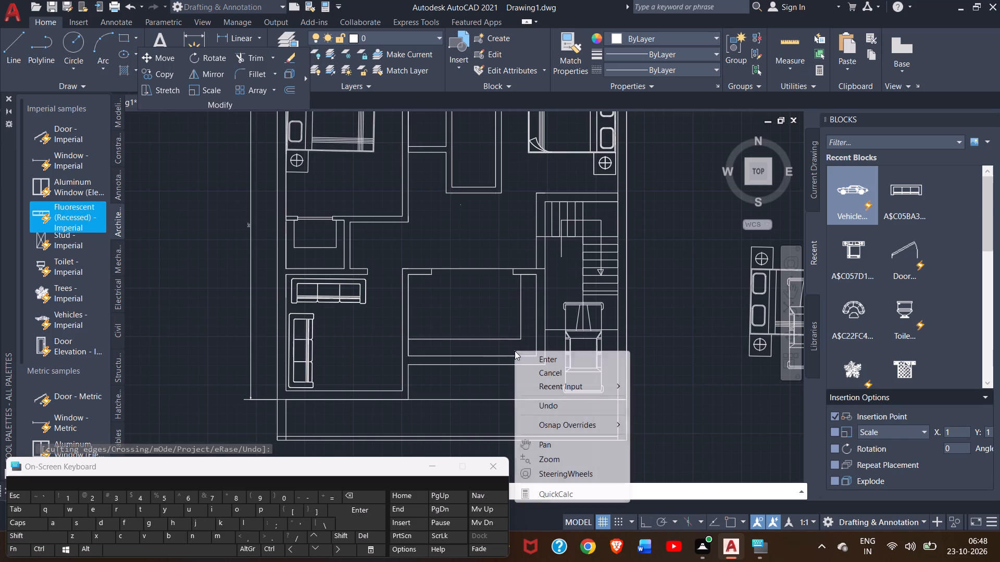
click(528, 355)
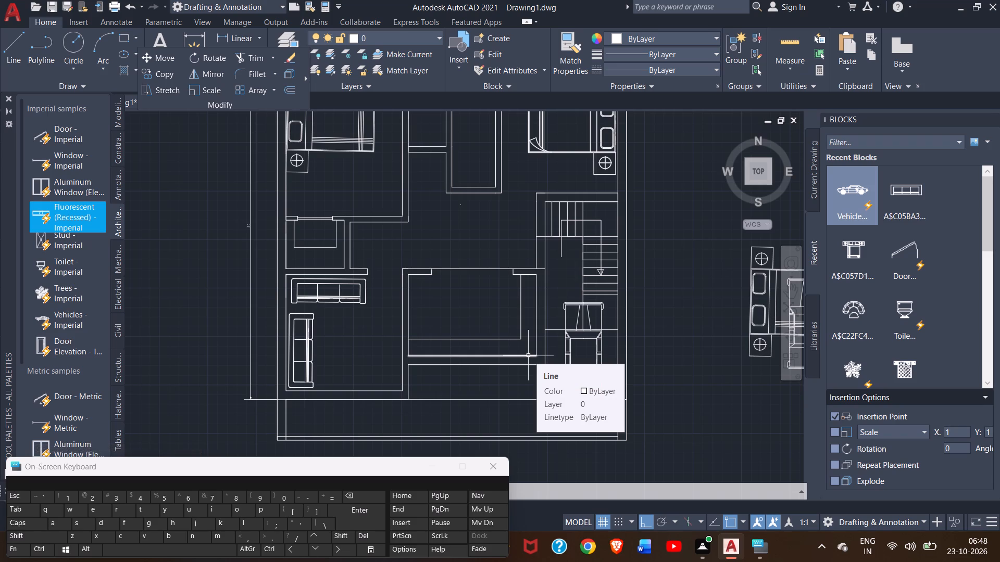
Delete the short overlapping line along the top wall between the counter line and the middle room's upper-right inner corner.
ctrl+scroll(539, 328, up, 1)
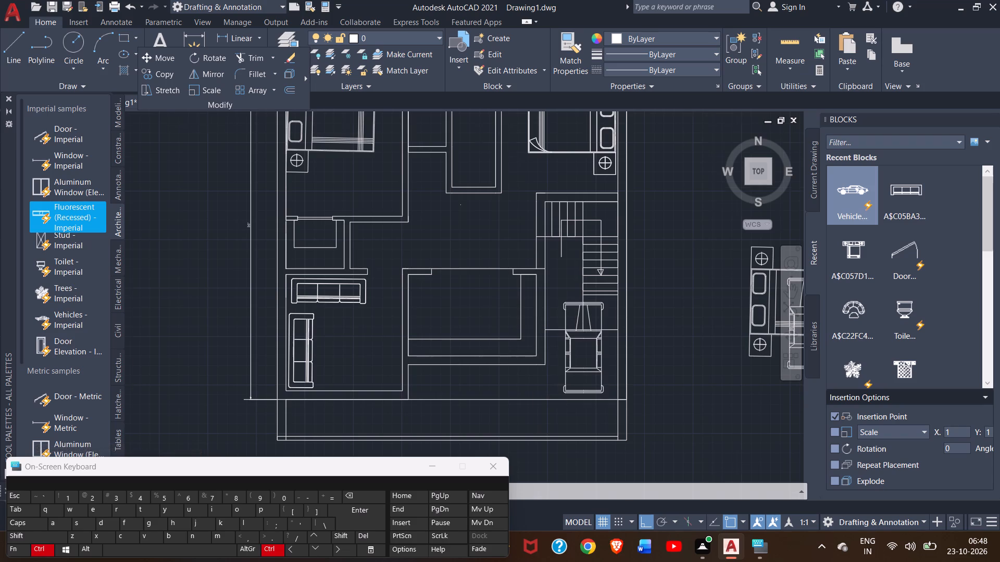
ctrl+scroll(539, 328, up, 1)
ctrl+scroll(549, 321, down, 1)
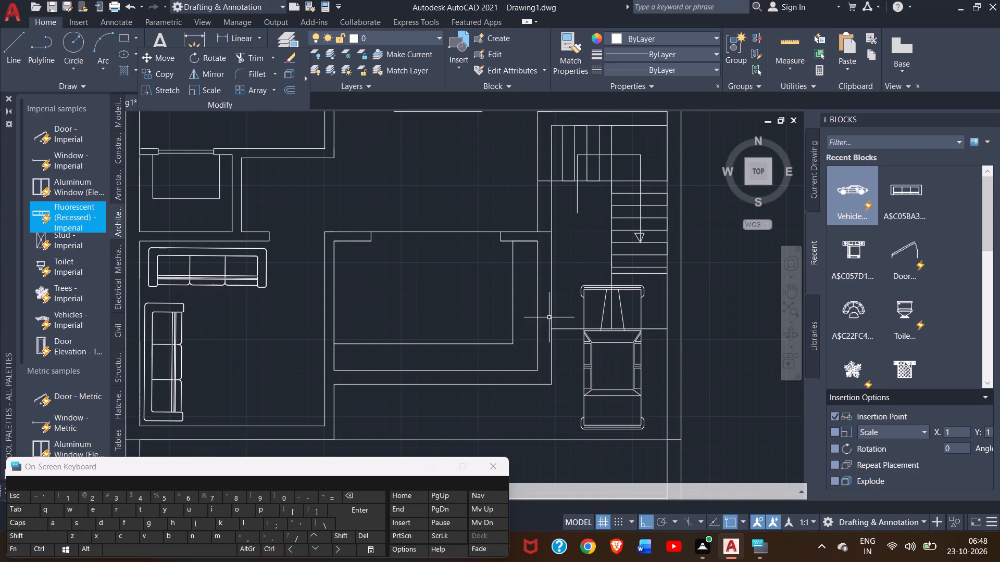
click(524, 240)
key(Delete)
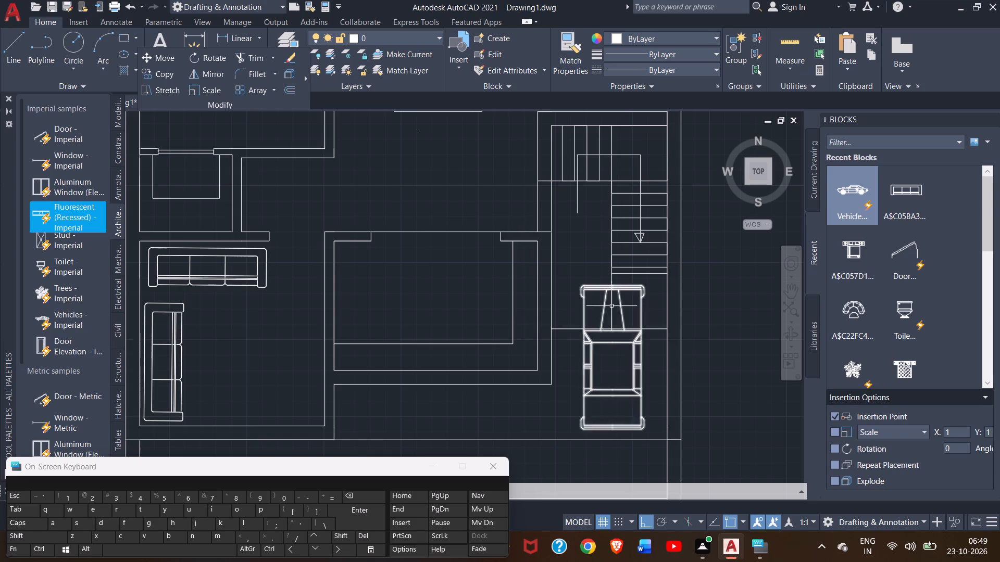
Trim away the staircase's vertical edge line below the last tread, including the pieces running over the car's end.
ctrl+scroll(629, 303, up, 3)
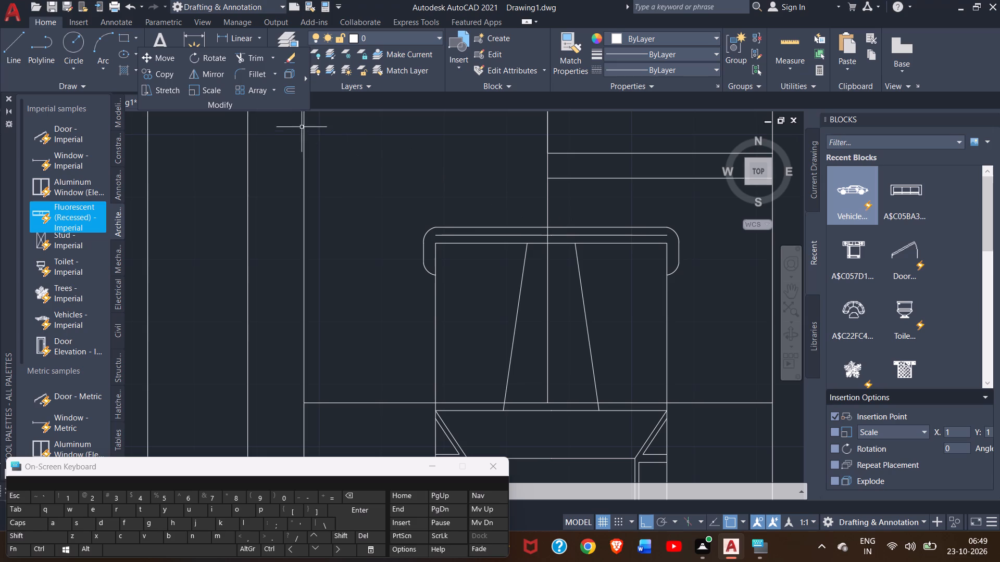
click(242, 61)
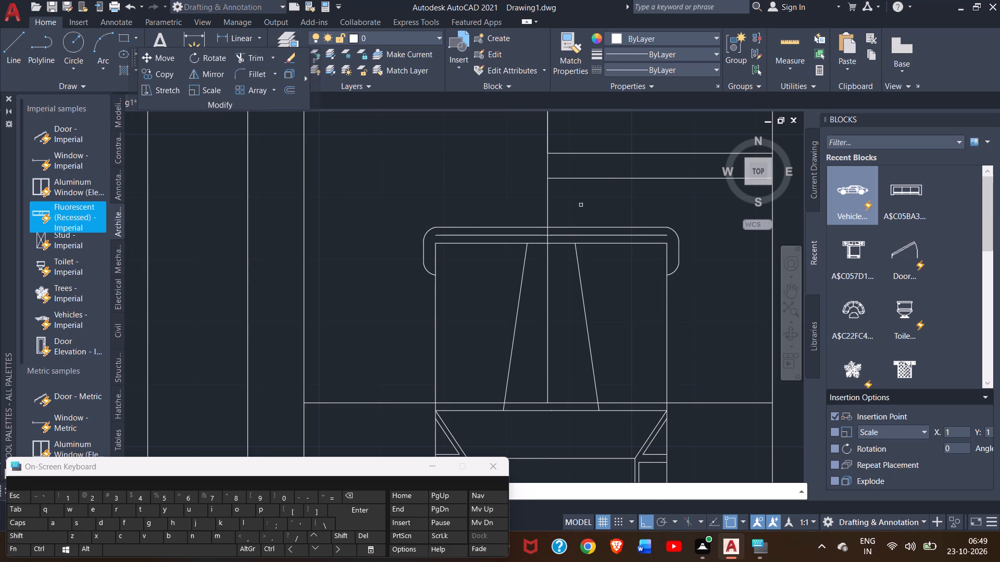
click(546, 197)
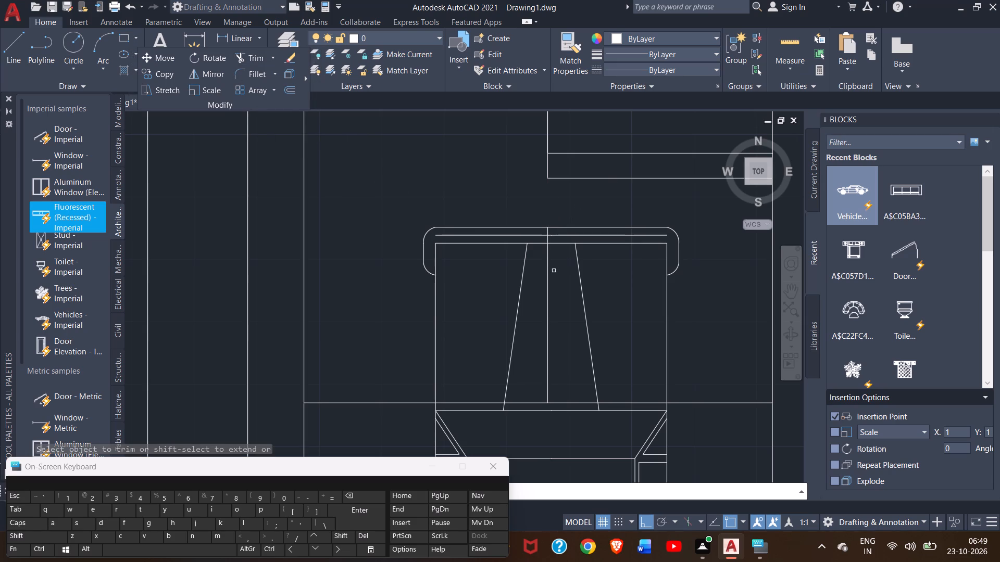
click(547, 272)
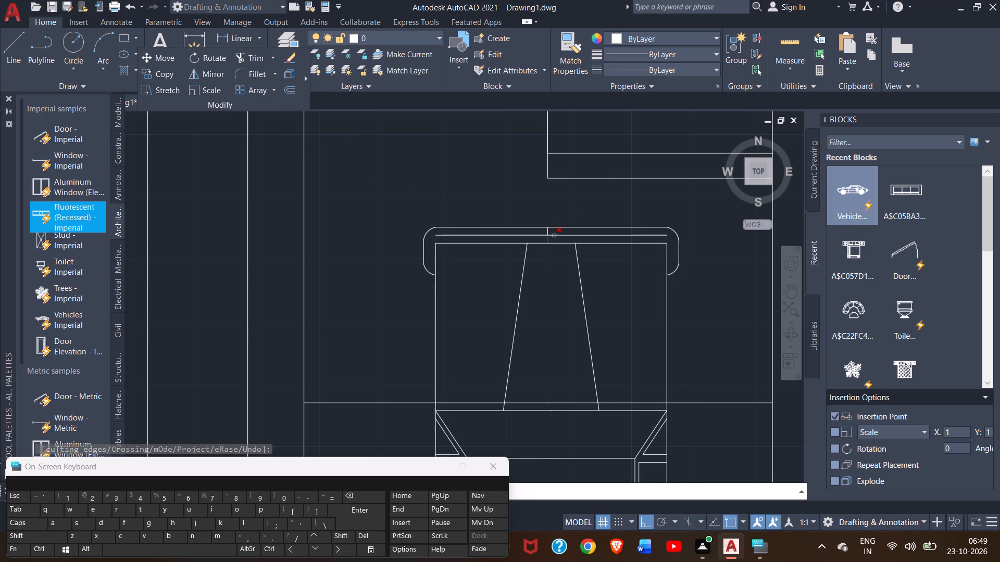
ctrl+scroll(554, 236, up, 2)
drag(533, 222, 533, 247)
drag(533, 247, 569, 311)
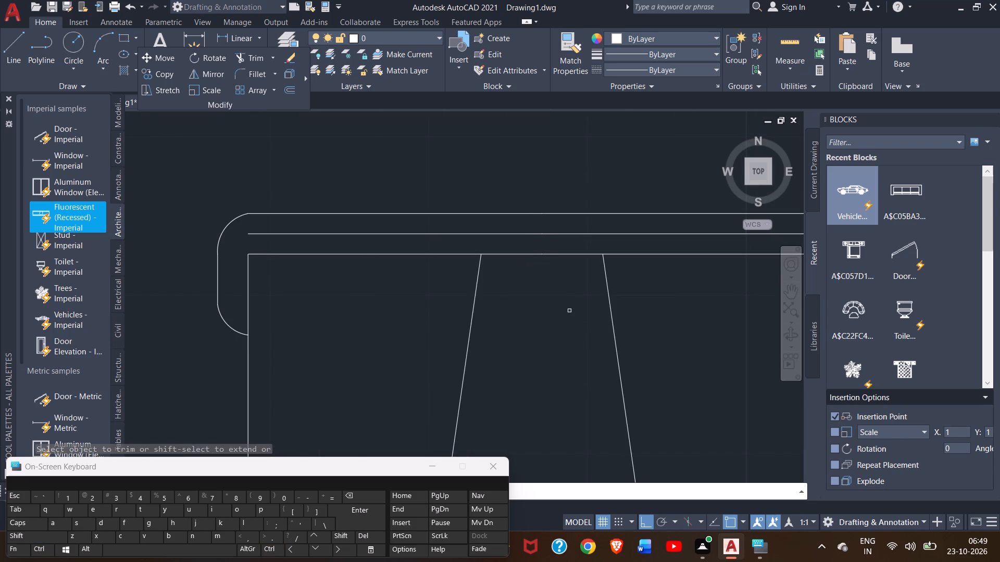
Trim away every piece of the horizontal line that crosses the car between the middle room's wall and the outer wall.
ctrl+scroll(569, 311, down, 4)
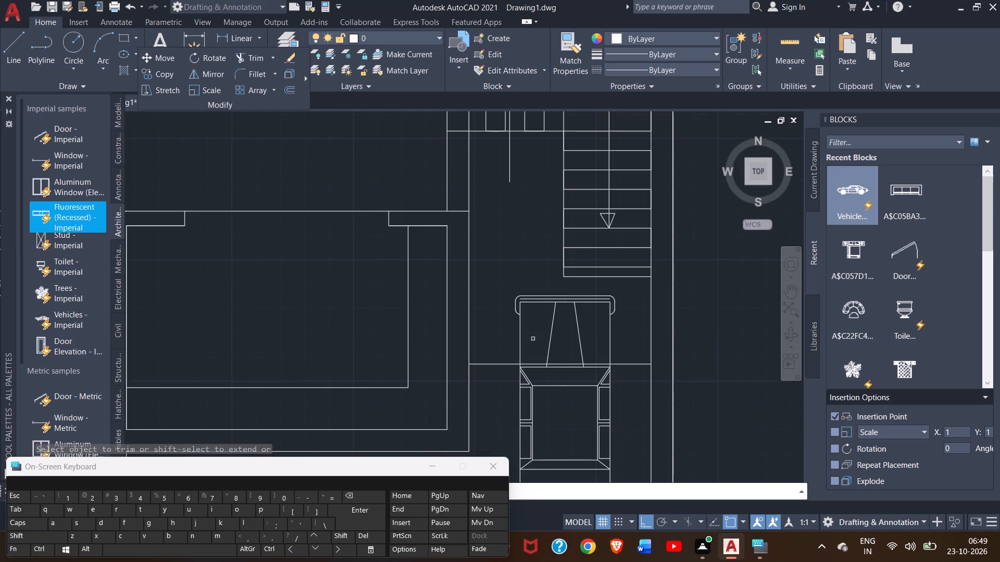
click(495, 365)
drag(628, 365, 604, 354)
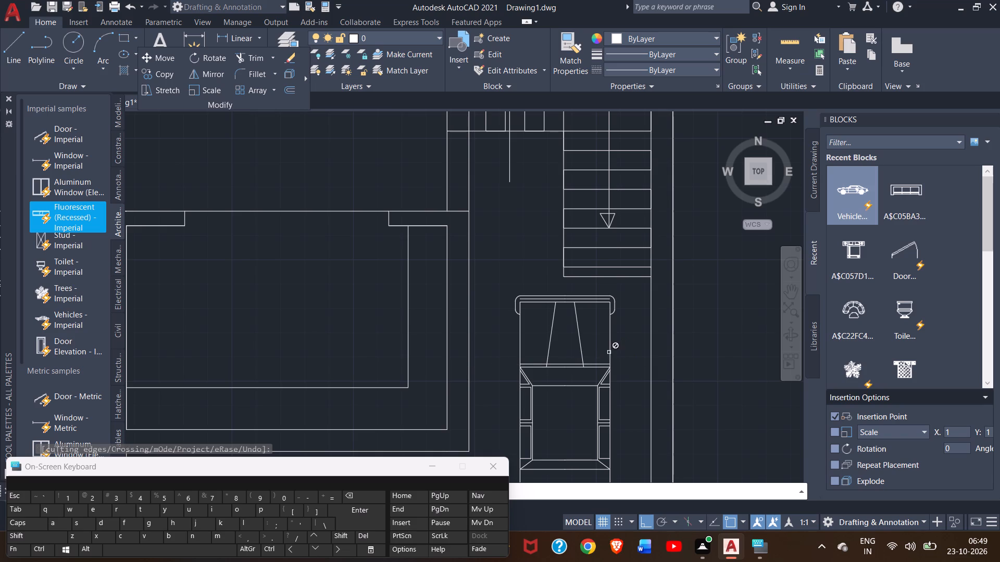
drag(604, 354, 593, 358)
ctrl+scroll(593, 358, up, 3)
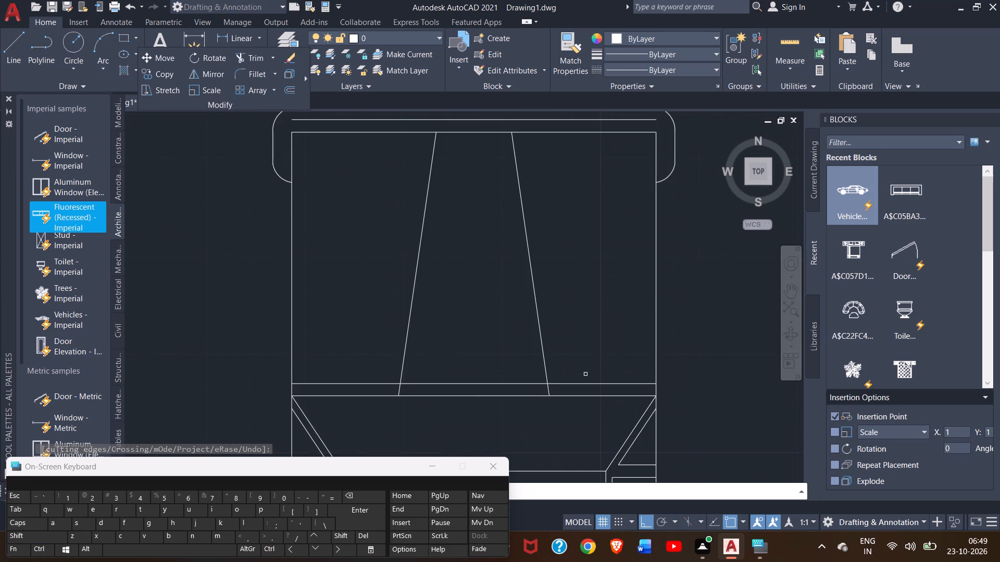
click(584, 384)
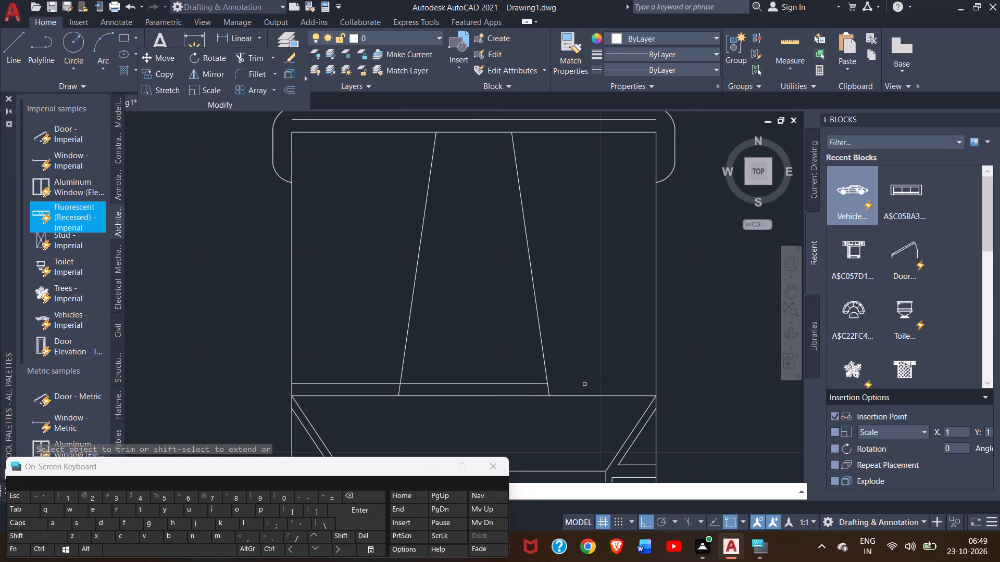
click(527, 382)
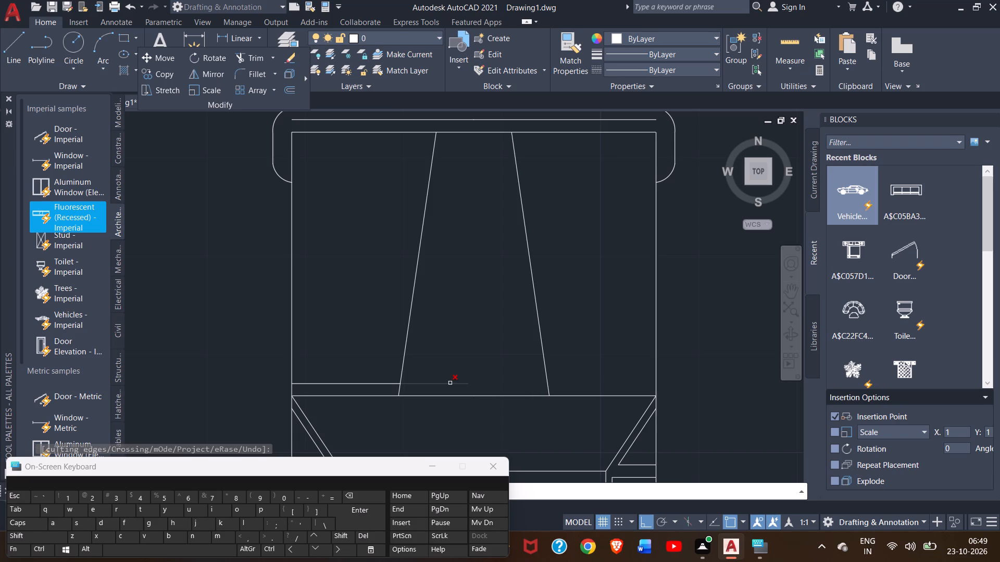
click(450, 383)
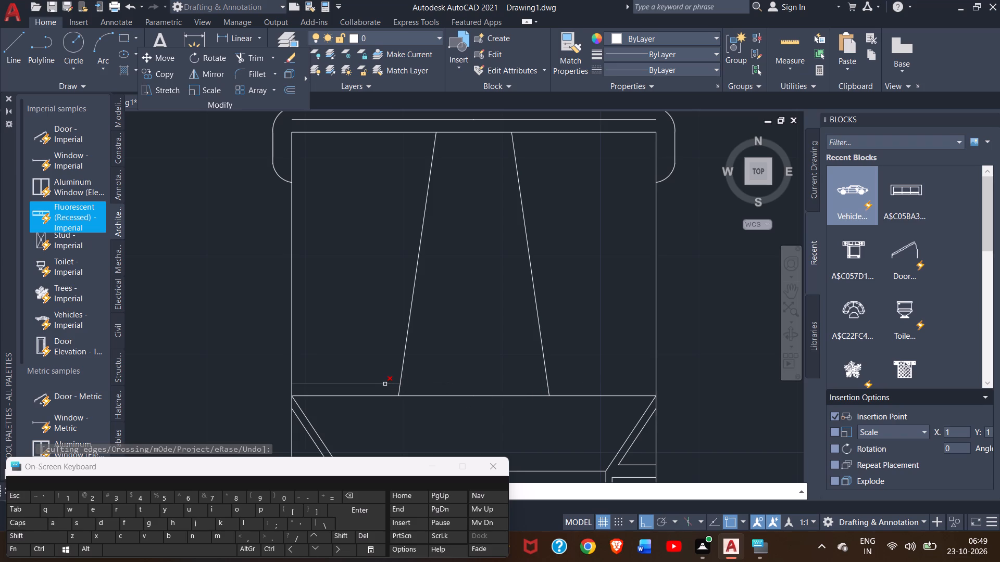
click(384, 384)
ctrl+scroll(384, 384, down, 2)
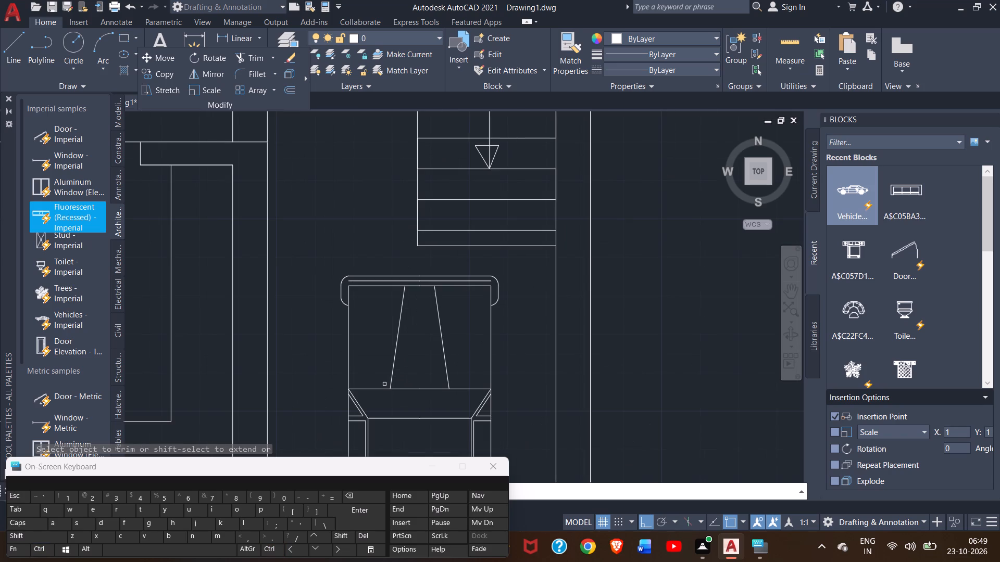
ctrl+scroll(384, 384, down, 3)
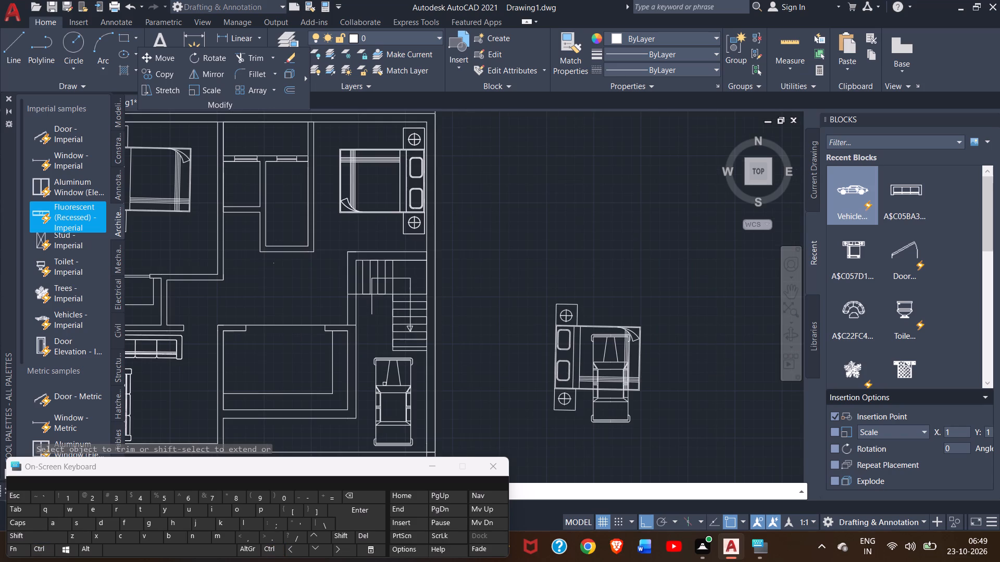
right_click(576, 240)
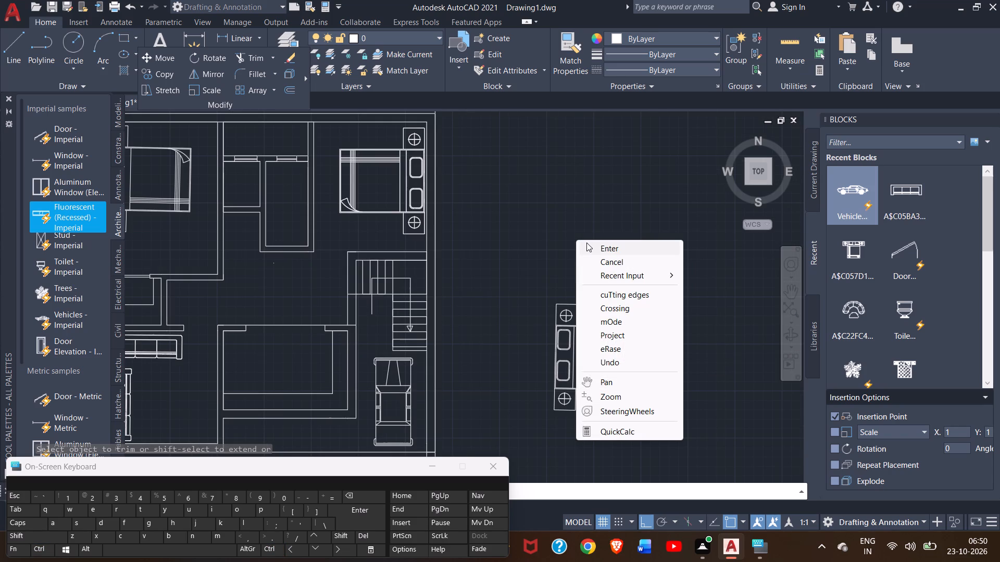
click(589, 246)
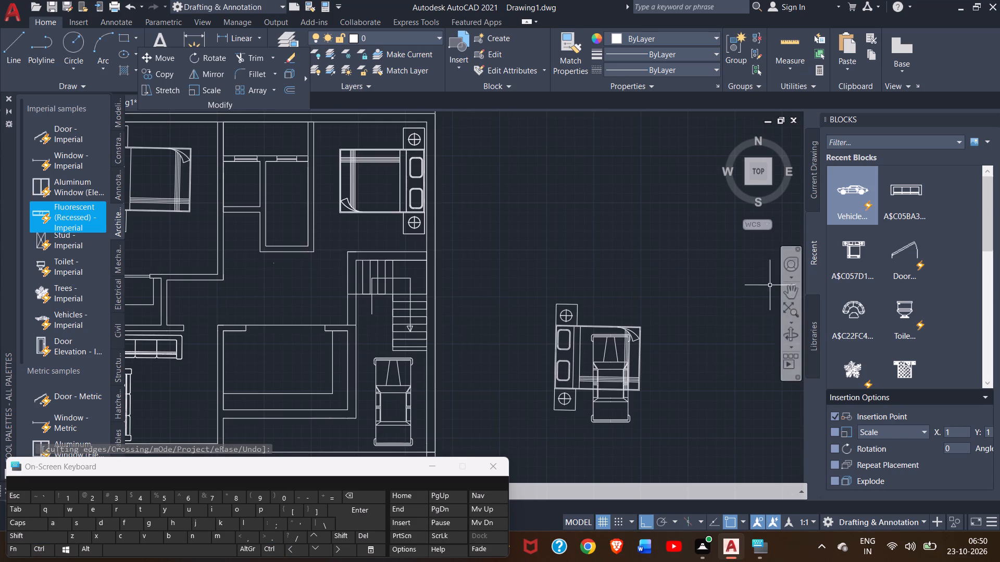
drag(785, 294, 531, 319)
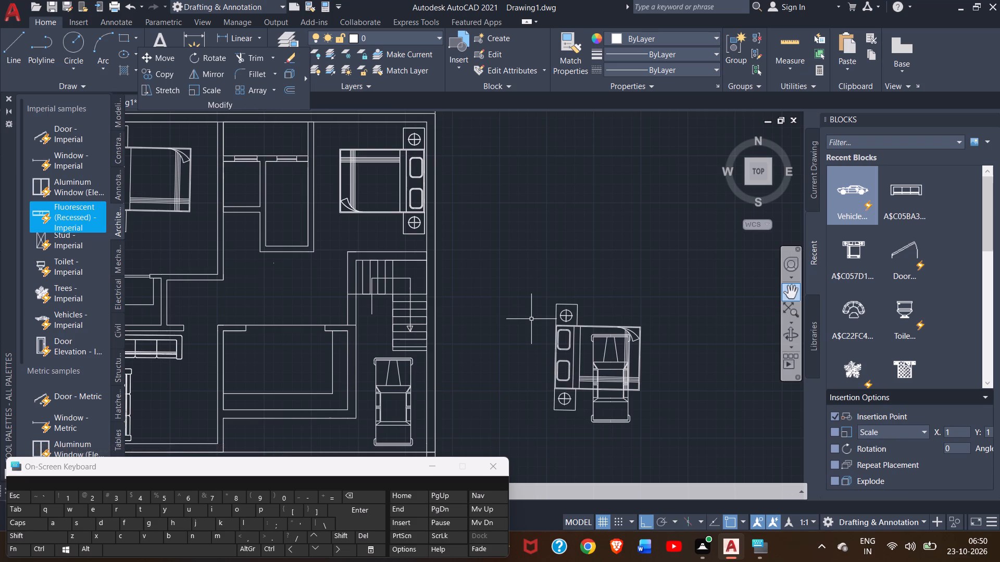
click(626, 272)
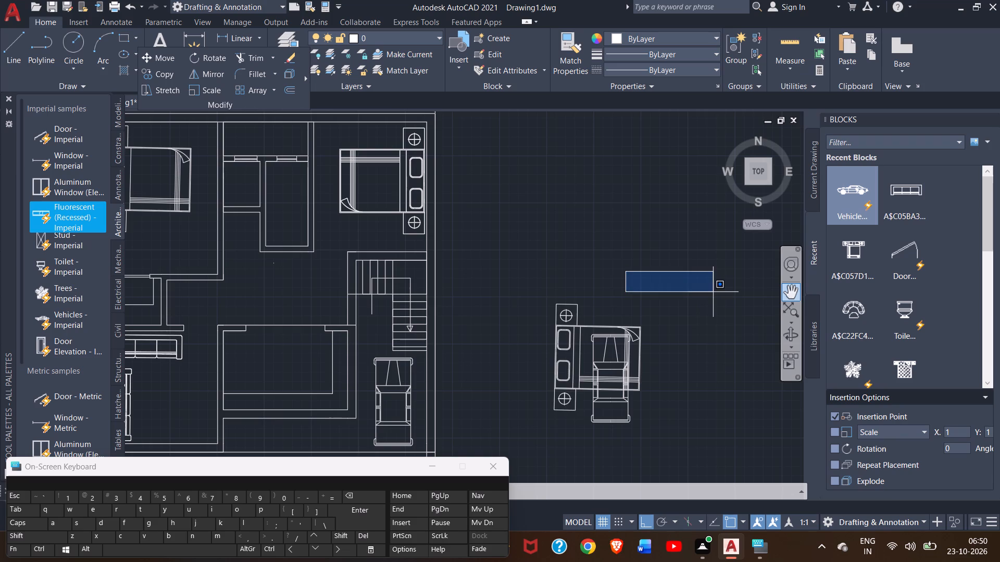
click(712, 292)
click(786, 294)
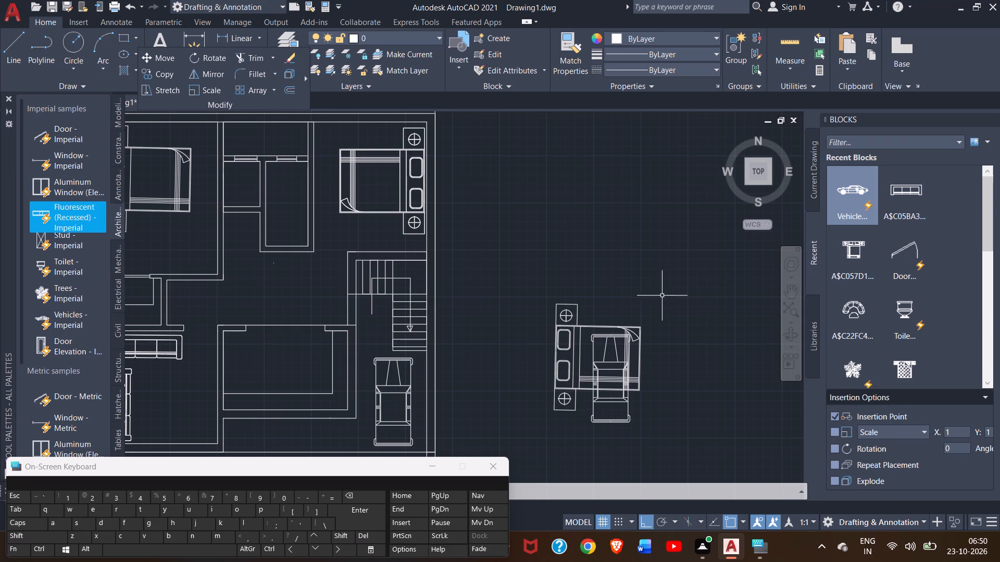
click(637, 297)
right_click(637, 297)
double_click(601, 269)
Draw a vertical line from the middle room's lower-right outer wall corner down to the inner line of the bottom boundary wall.
click(784, 291)
drag(627, 290, 688, 296)
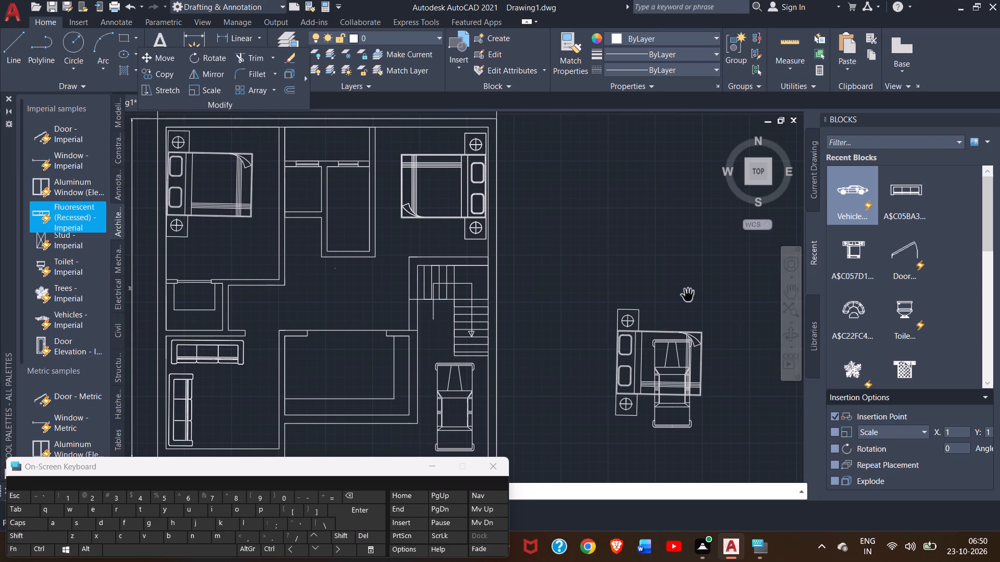
click(607, 260)
ctrl+scroll(607, 260, down, 1)
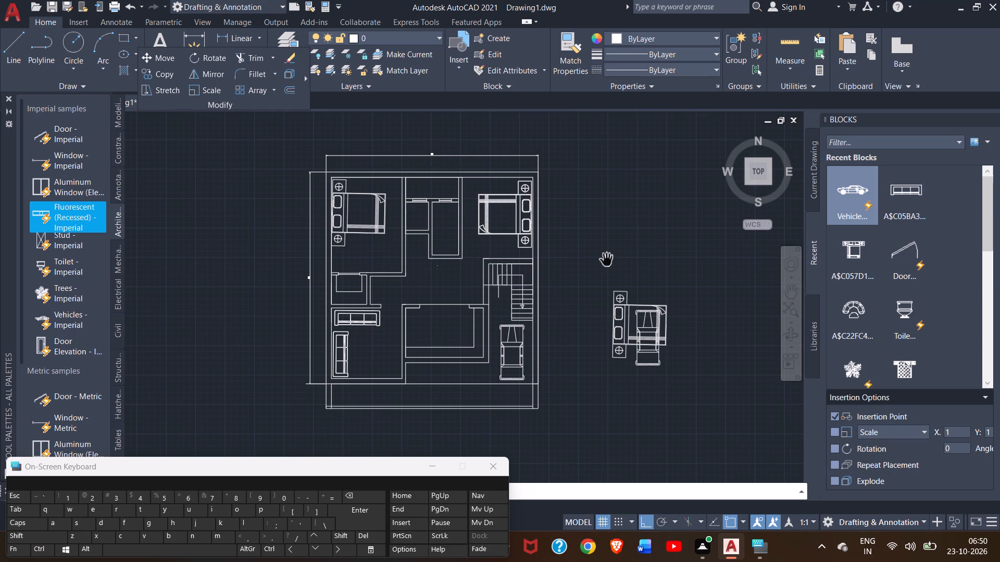
ctrl+scroll(498, 362, up, 3)
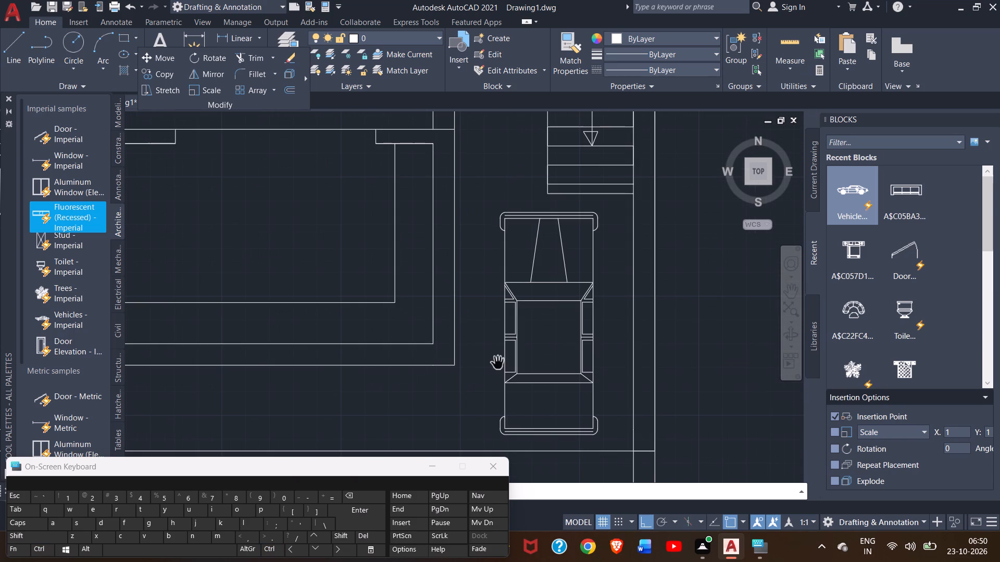
ctrl+scroll(498, 362, down, 1)
drag(485, 393, 484, 344)
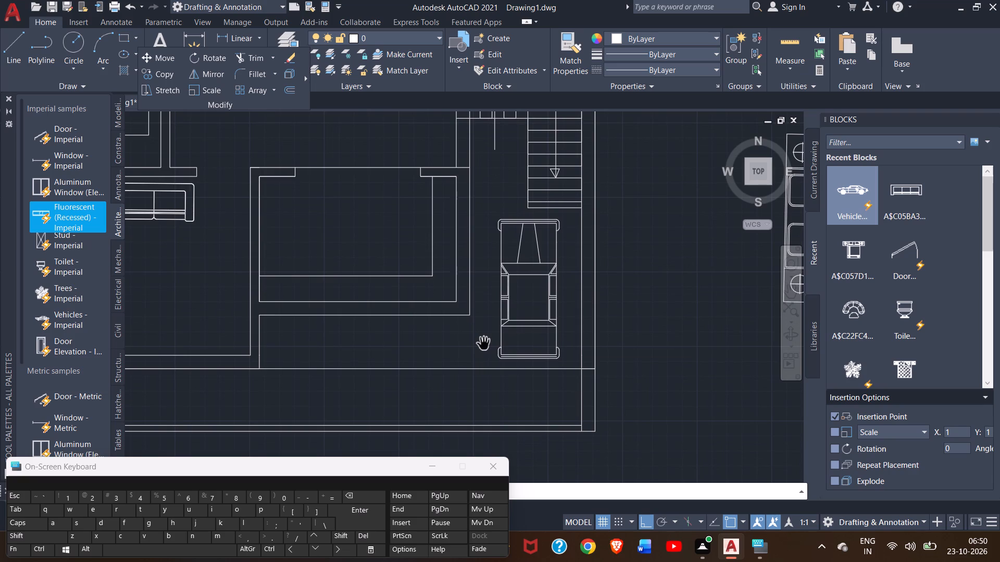
triple_click(19, 58)
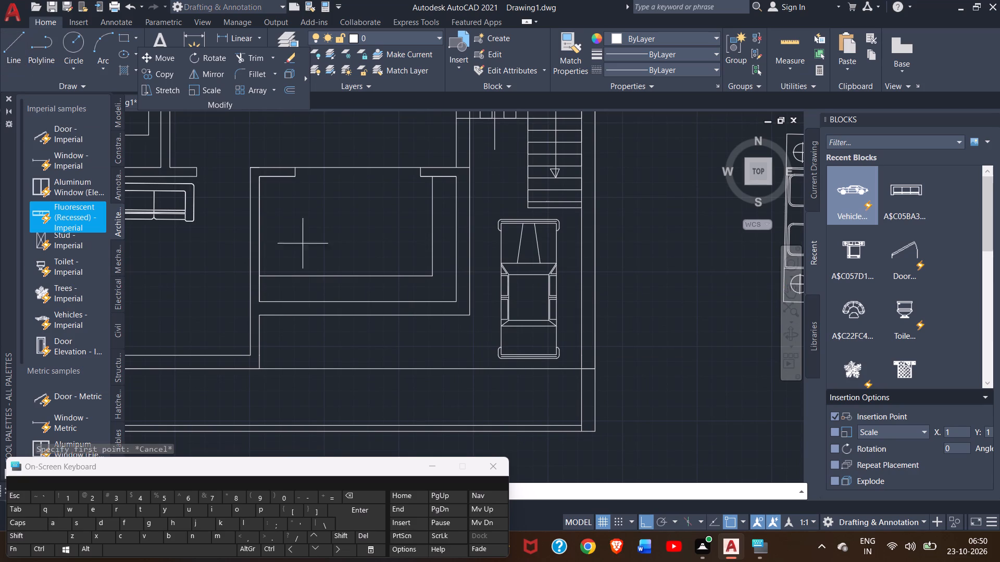
click(472, 318)
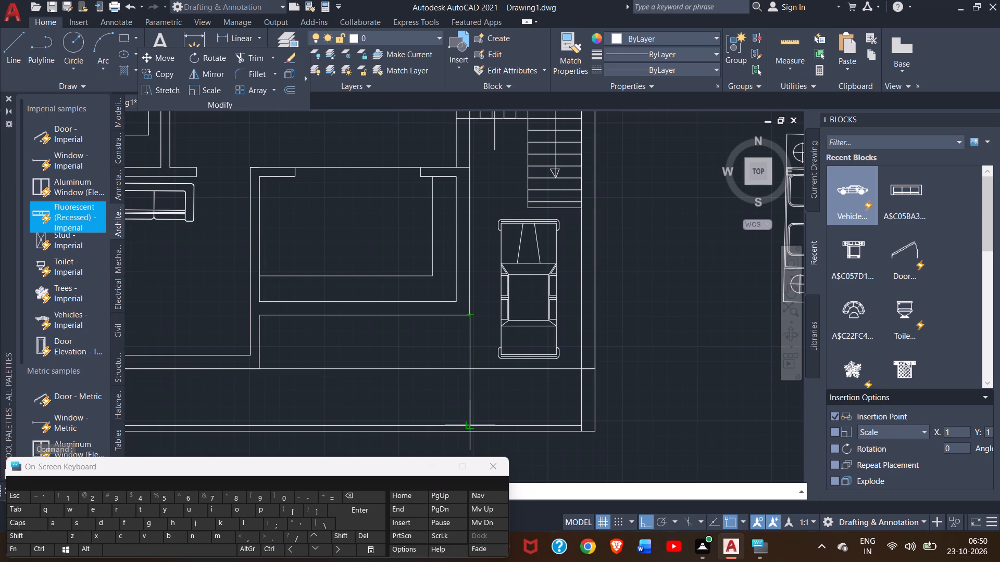
click(469, 427)
drag(469, 427, 457, 427)
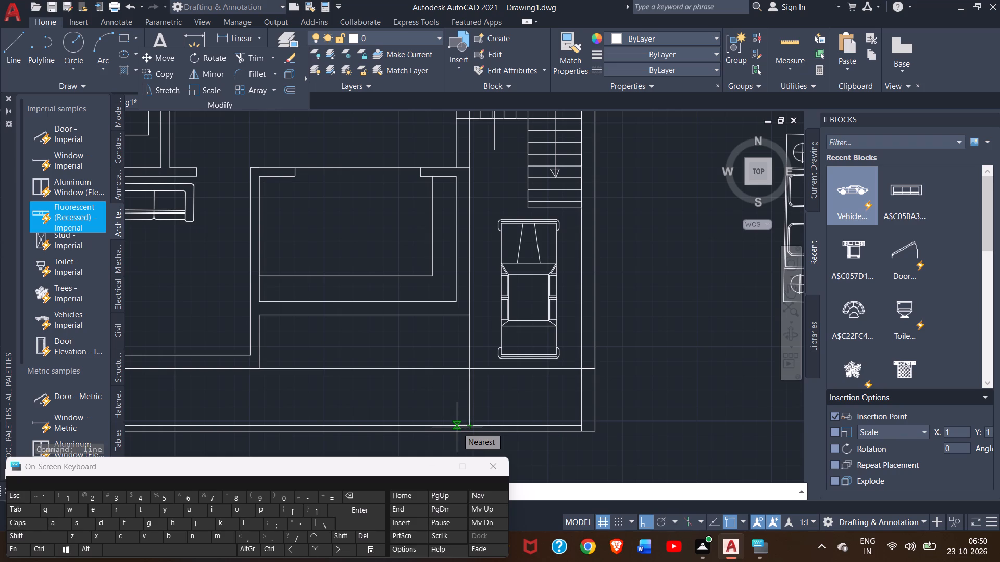
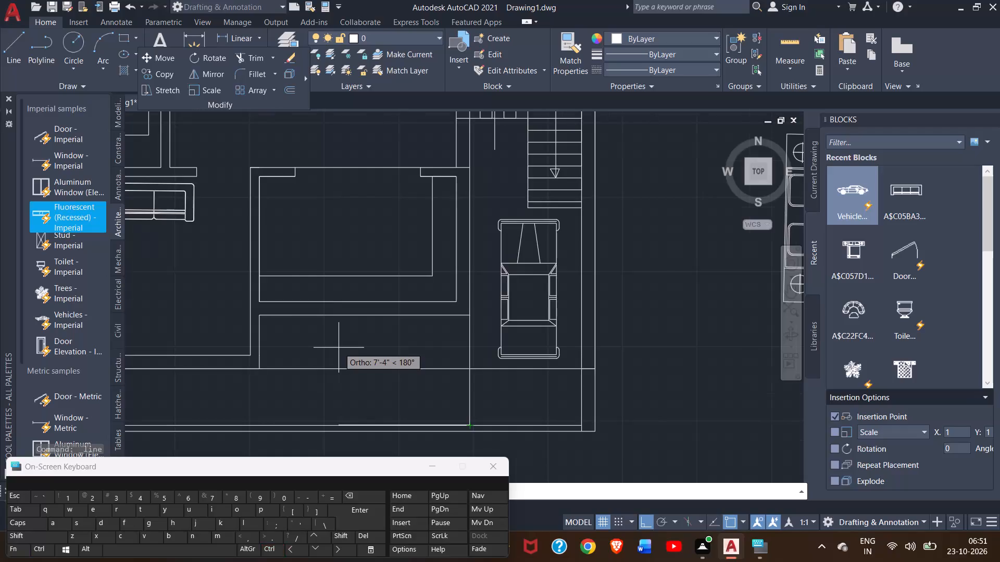
Delete the long horizontal line running across the front strip below the middle room, from the dimension line to the outer wall.
ctrl+scroll(339, 348, down, 1)
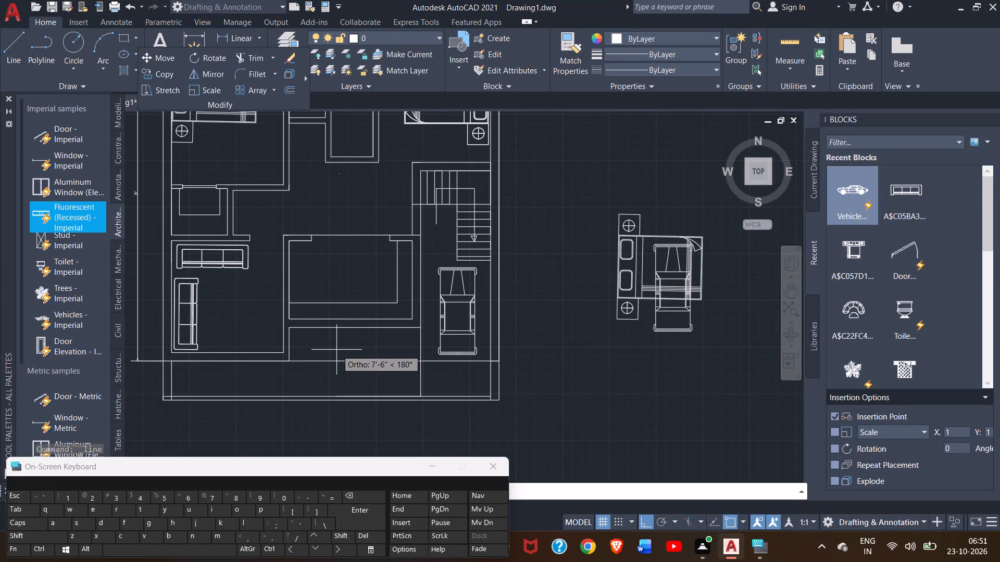
right_click(336, 350)
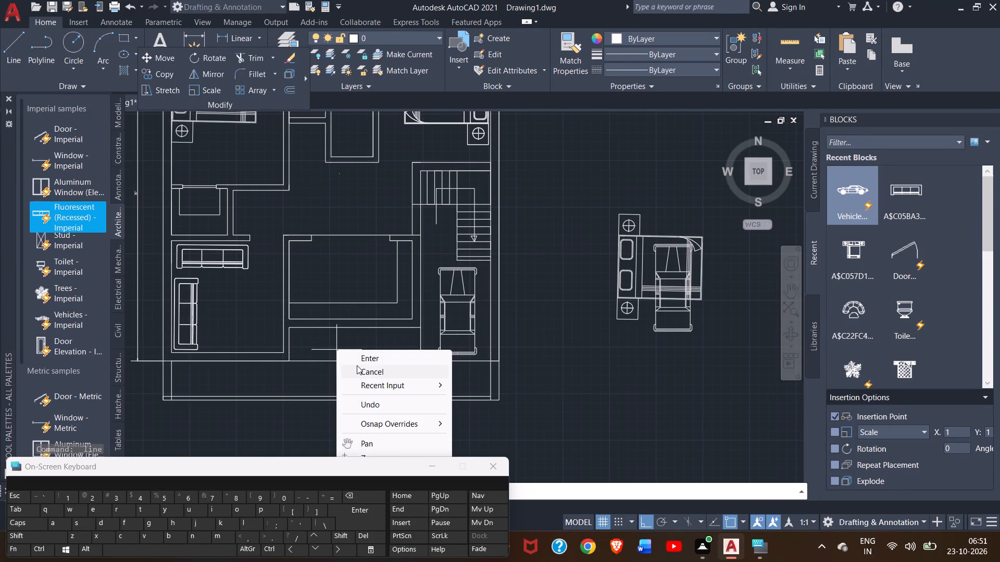
click(359, 361)
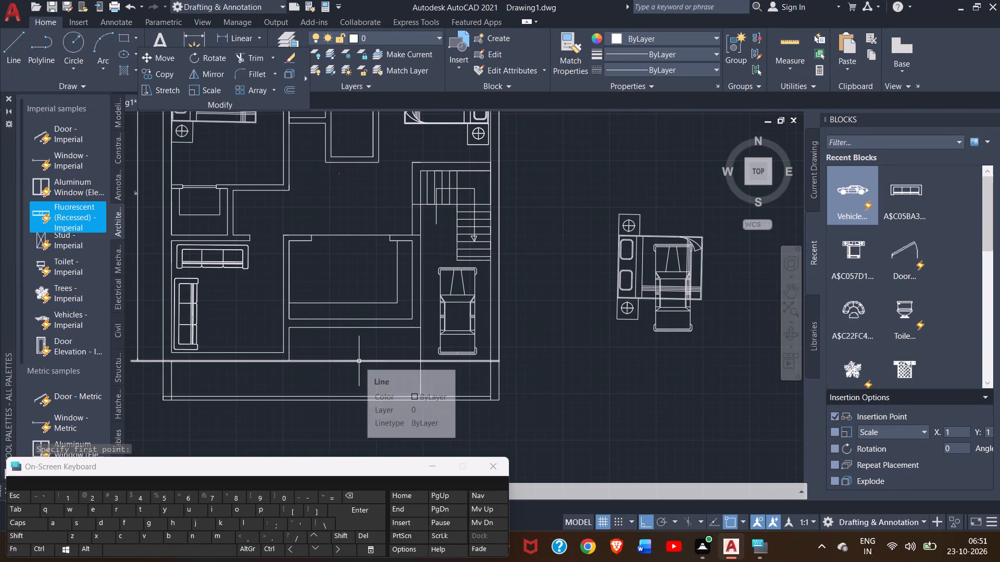
click(359, 361)
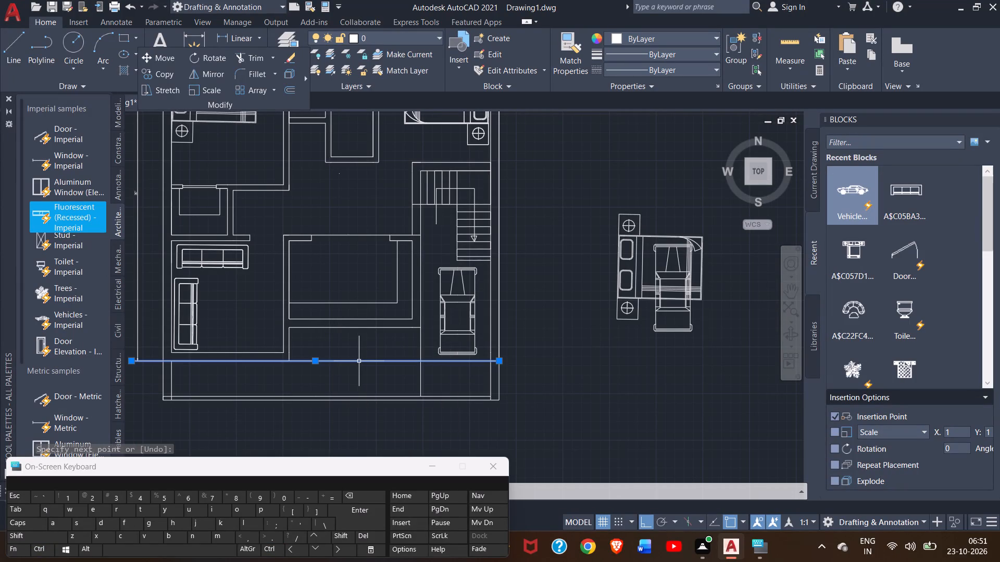
key(Delete)
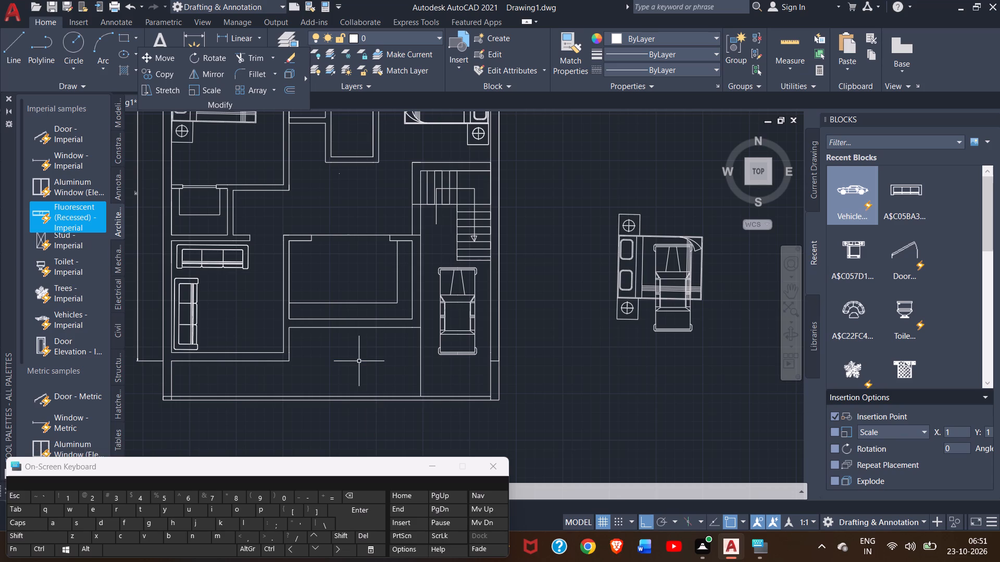
Trim away the short horizontal piece left across the house's right outer wall, just below the car.
ctrl+scroll(500, 362, up, 2)
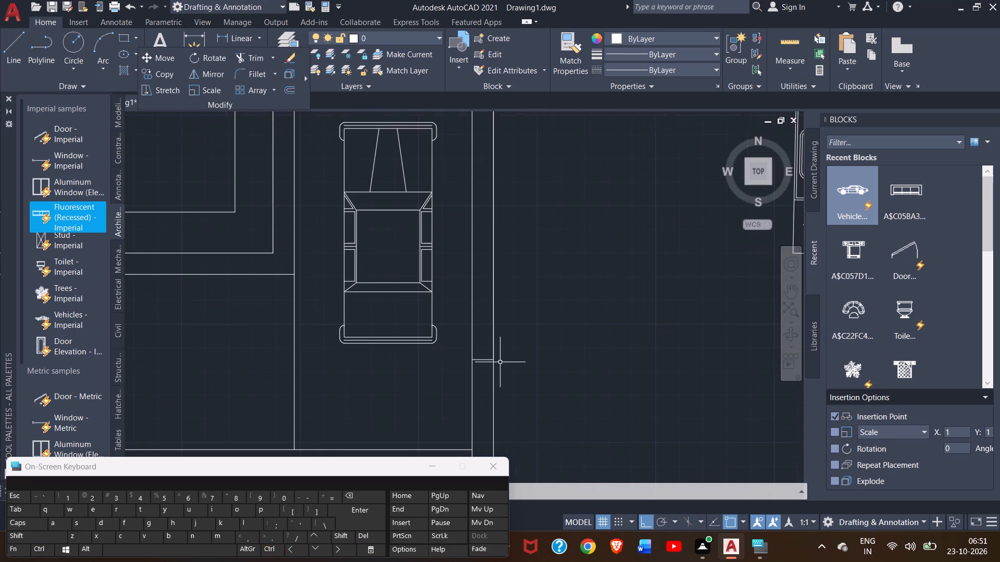
drag(246, 66, 246, 65)
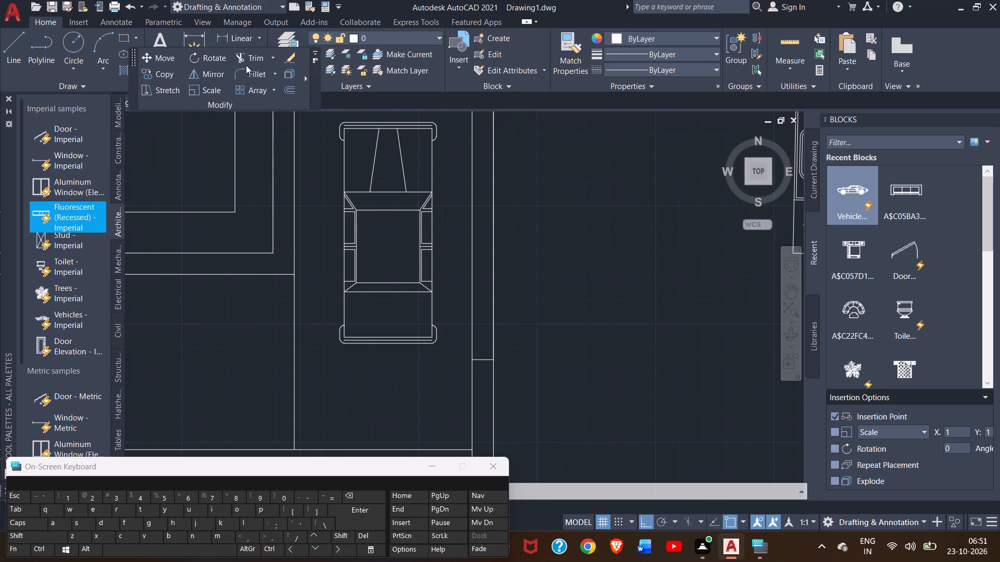
drag(246, 65, 248, 55)
click(248, 55)
click(421, 264)
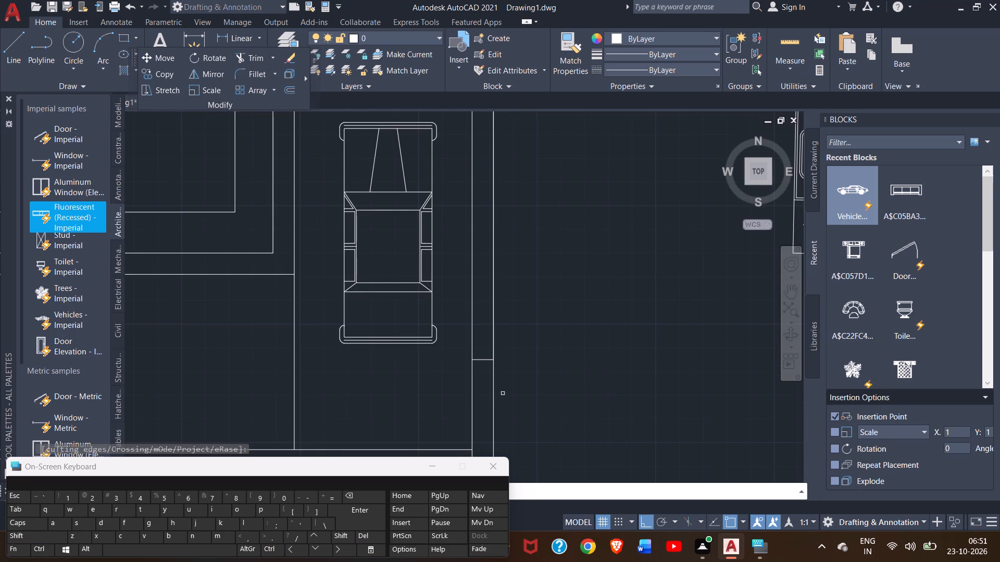
click(481, 361)
right_click(559, 226)
click(561, 230)
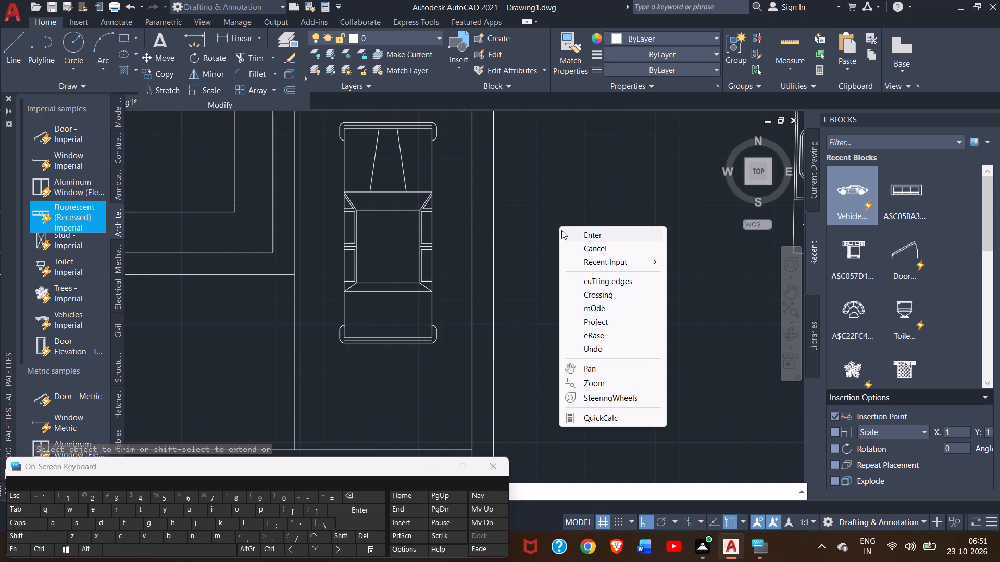
Trim the overlapping wall line ends at the boundary's lower-left corner so the inner lines meet cleanly.
ctrl+scroll(561, 230, down, 2)
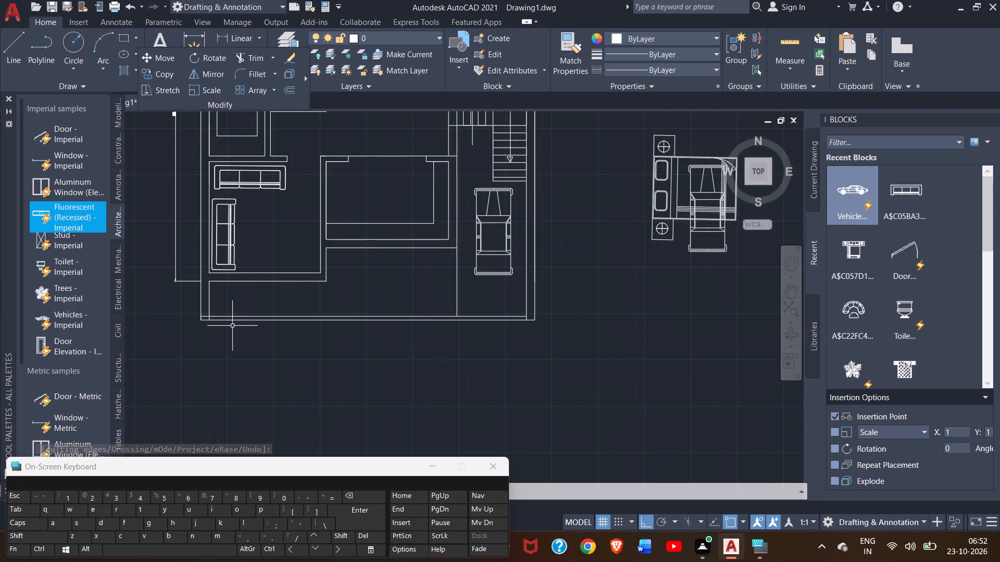
ctrl+scroll(197, 312, up, 2)
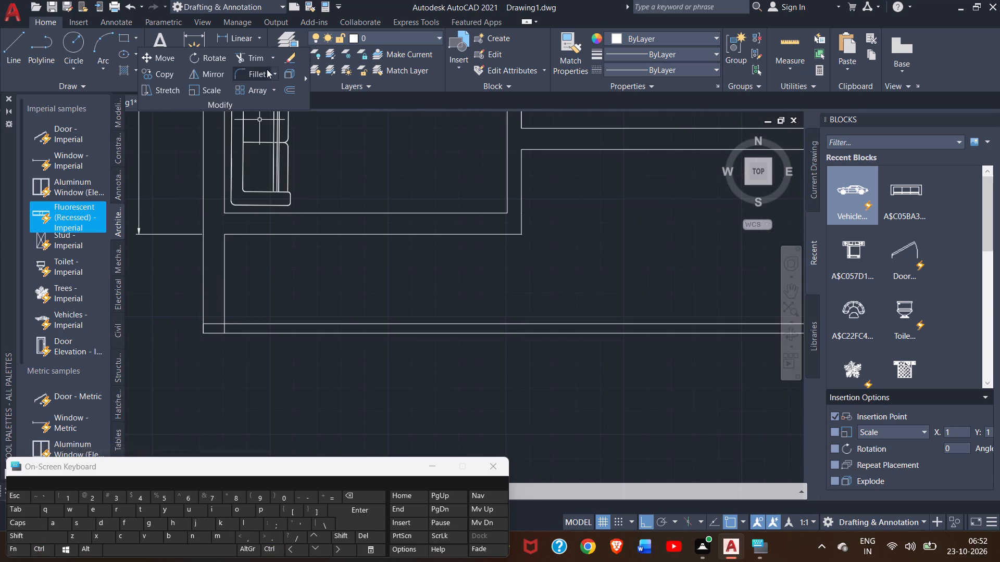
click(246, 61)
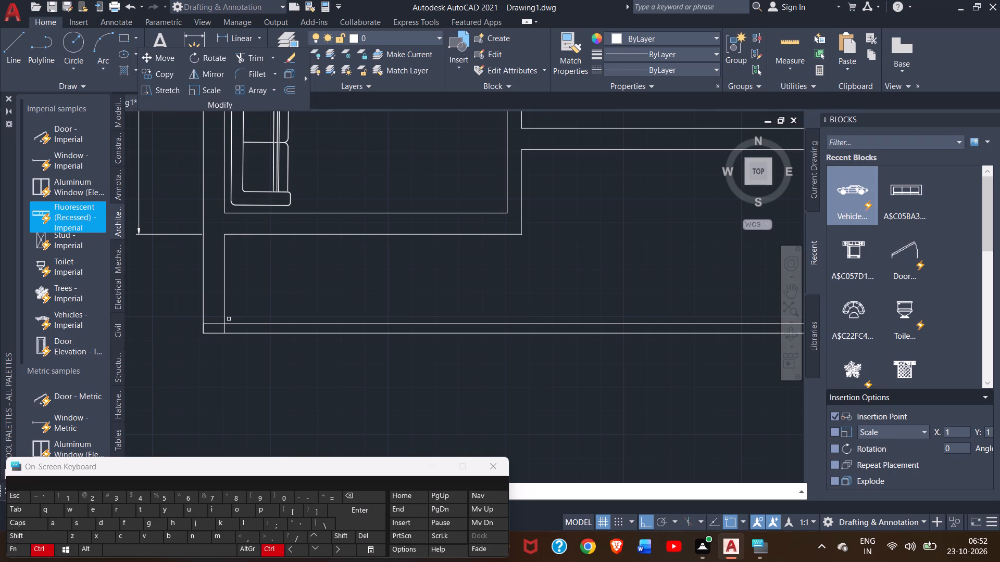
ctrl+scroll(229, 319, up, 2)
drag(196, 334, 213, 341)
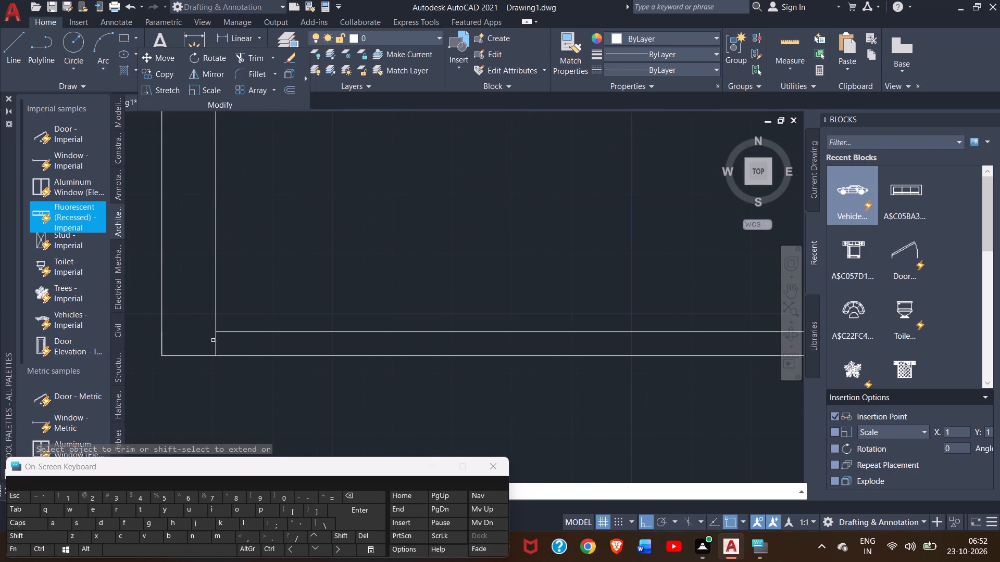
drag(213, 341, 216, 342)
click(216, 342)
ctrl+scroll(318, 282, down, 3)
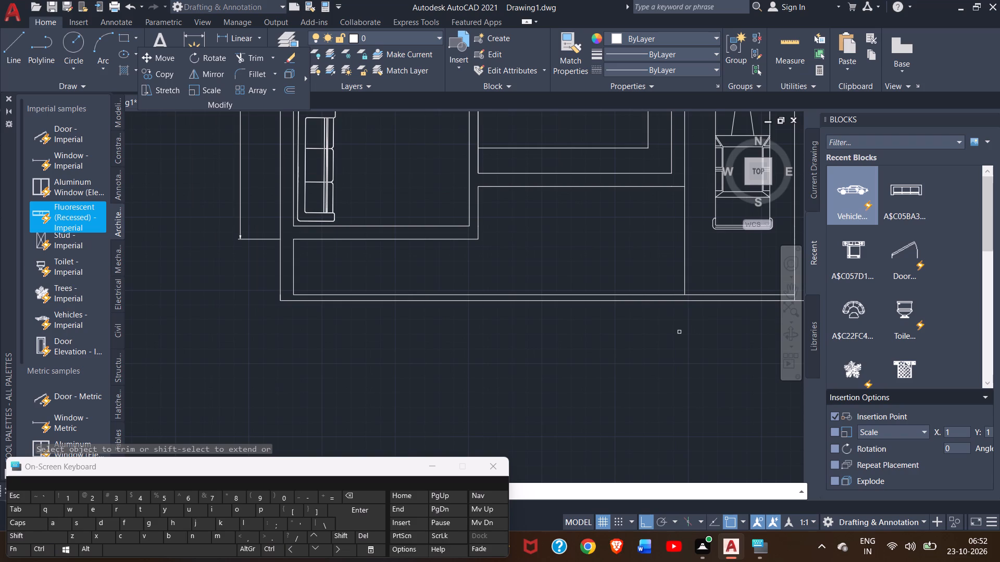
Trim the inner vertical wall line where it overruns the bottom wall at the boundary's lower-right corner.
click(787, 294)
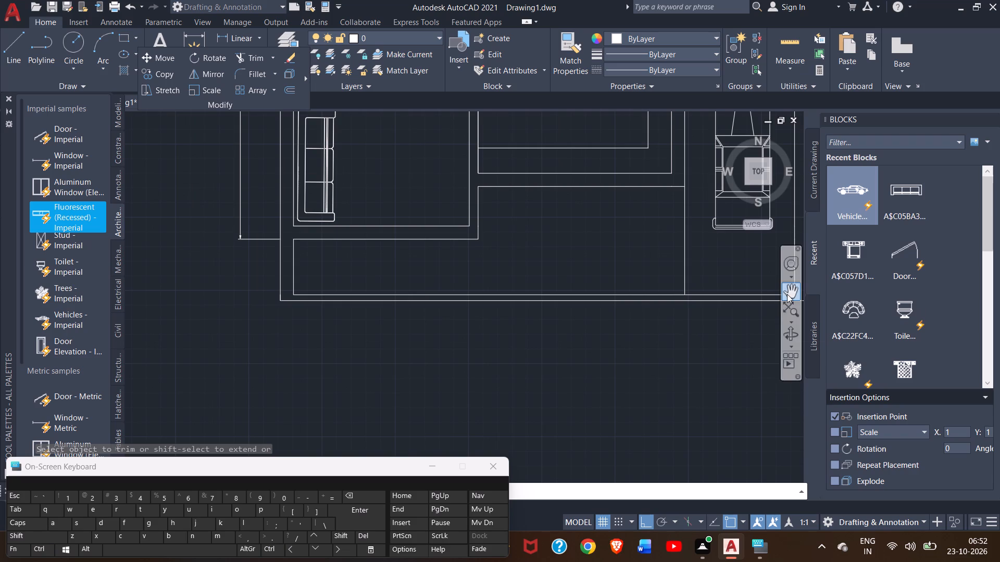
drag(692, 338, 561, 342)
drag(584, 339, 571, 338)
ctrl+scroll(571, 338, down, 1)
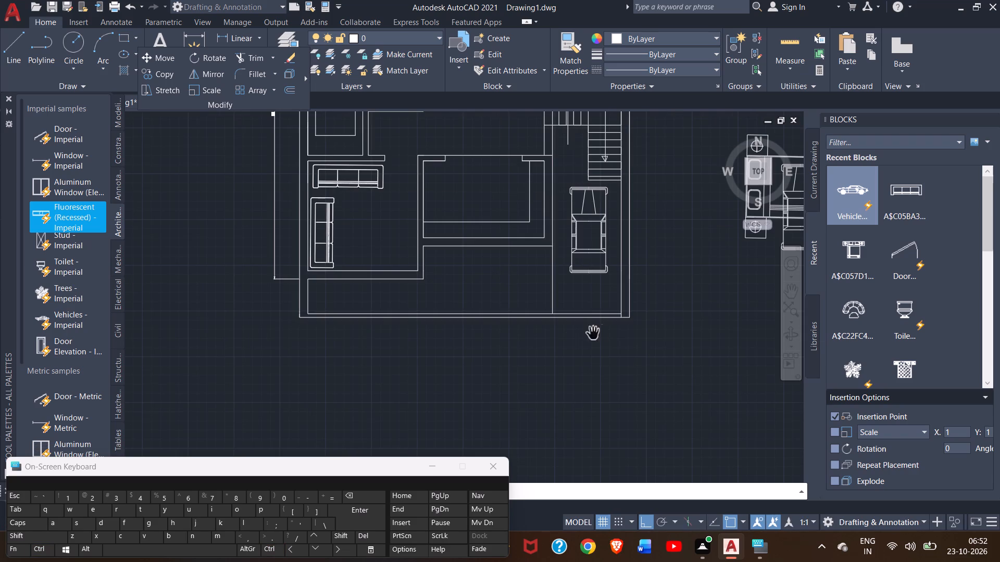
drag(602, 334, 521, 355)
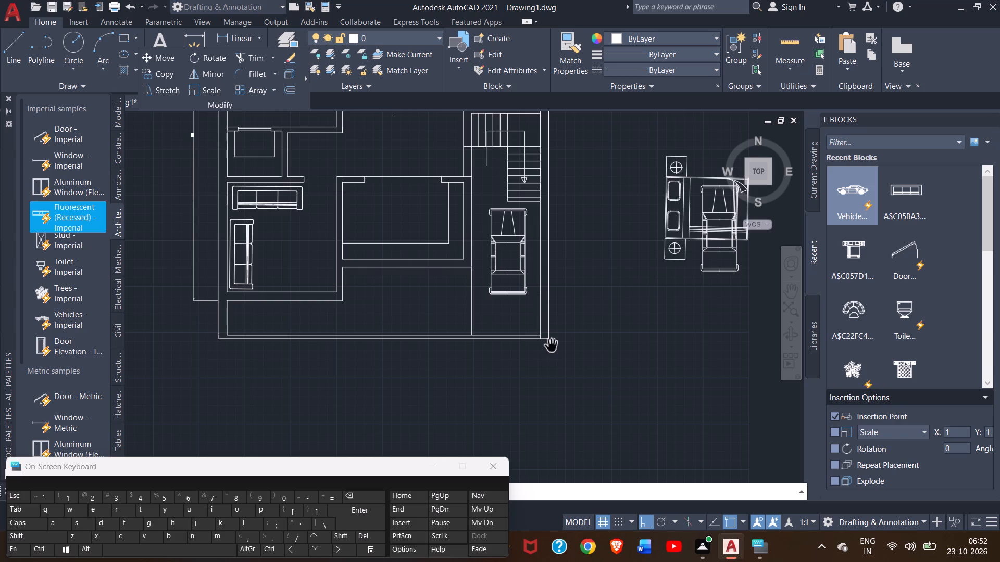
ctrl+scroll(552, 346, up, 4)
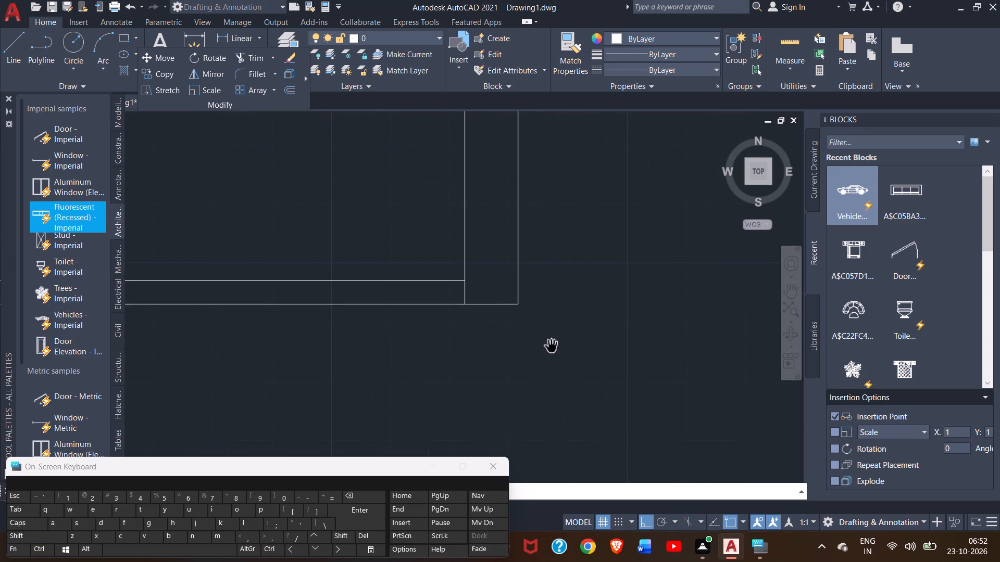
click(242, 56)
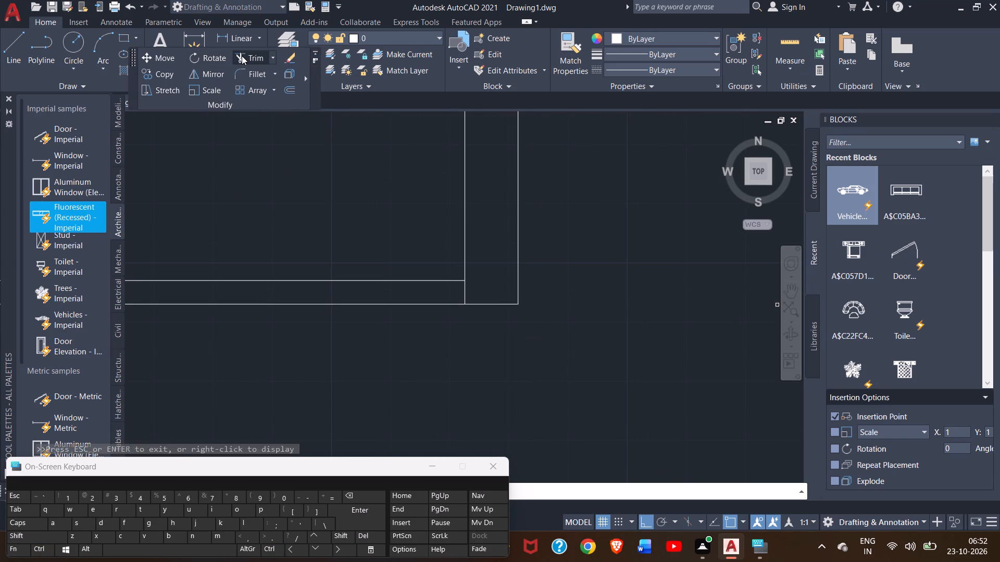
click(439, 259)
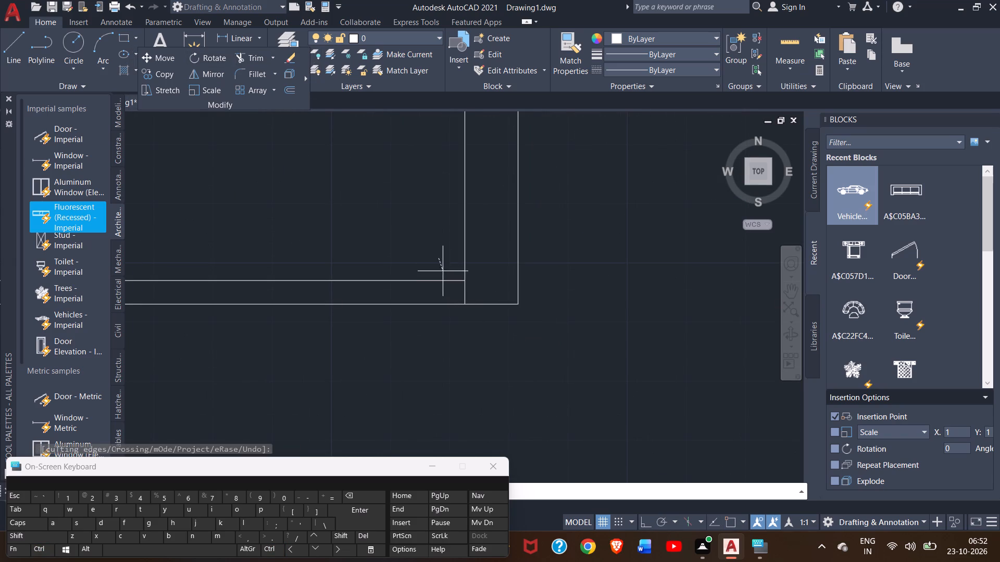
click(443, 271)
click(464, 290)
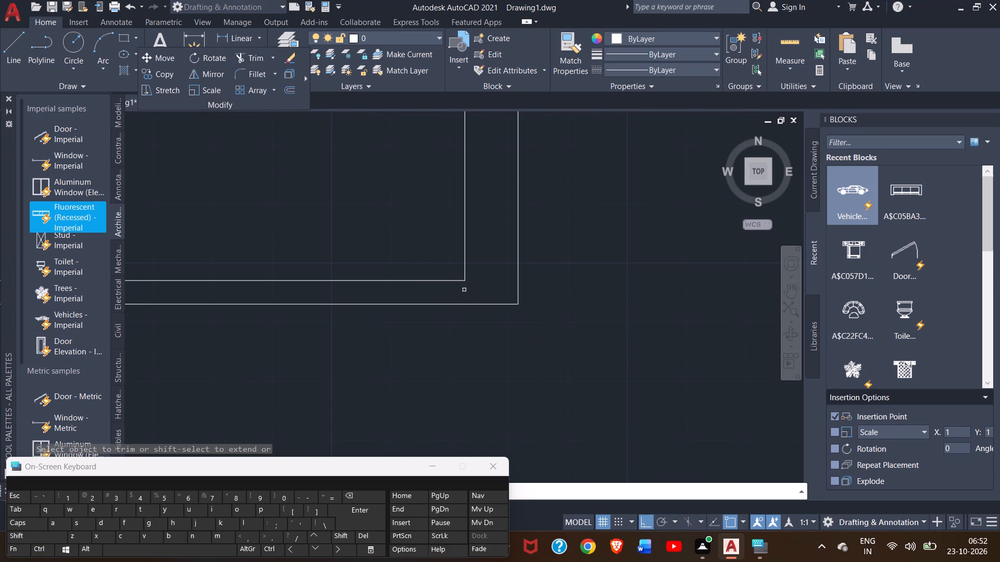
right_click(483, 286)
click(493, 296)
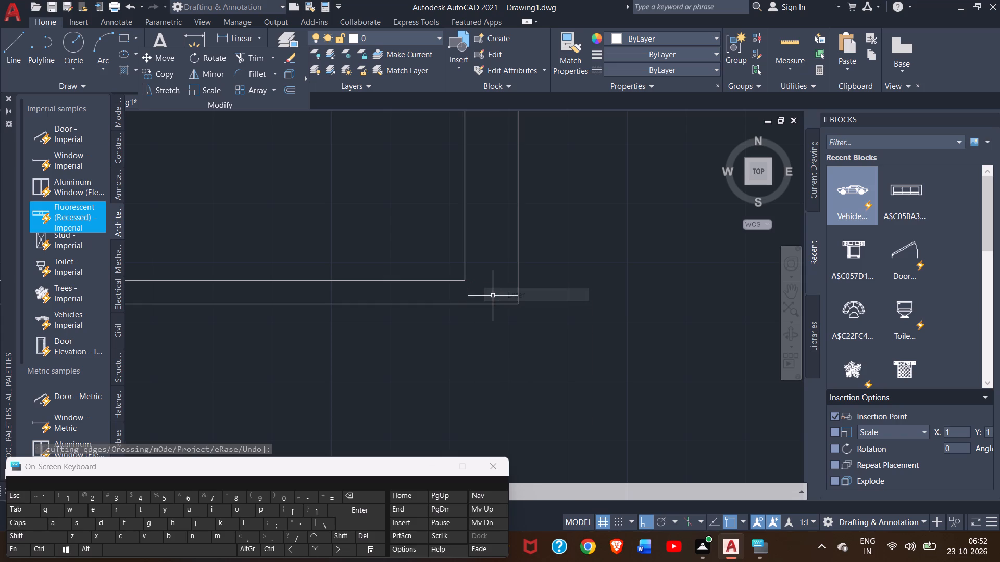
Delete the spare bed and spare car blocks lying outside the right side of the house plan.
ctrl+scroll(663, 291, down, 2)
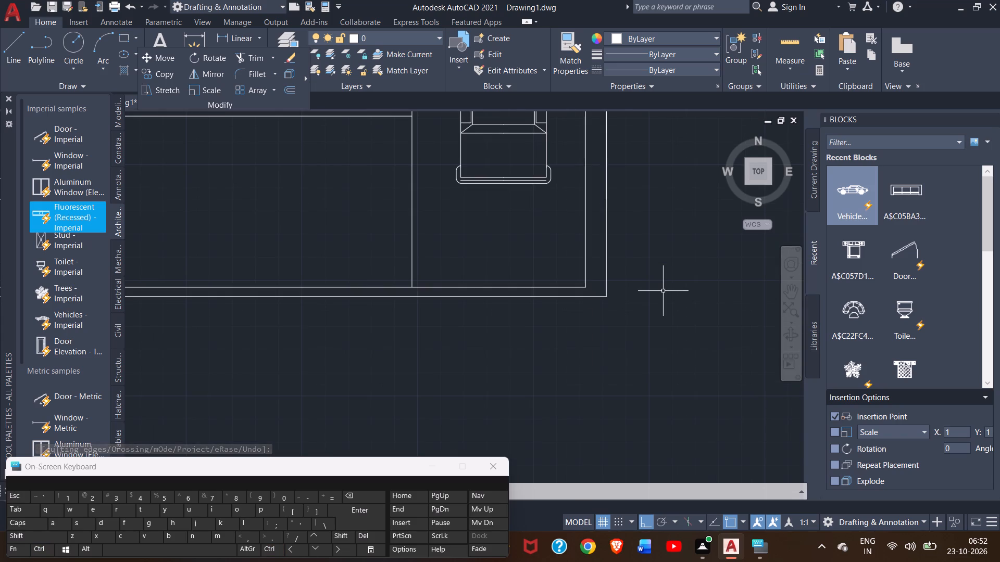
click(793, 296)
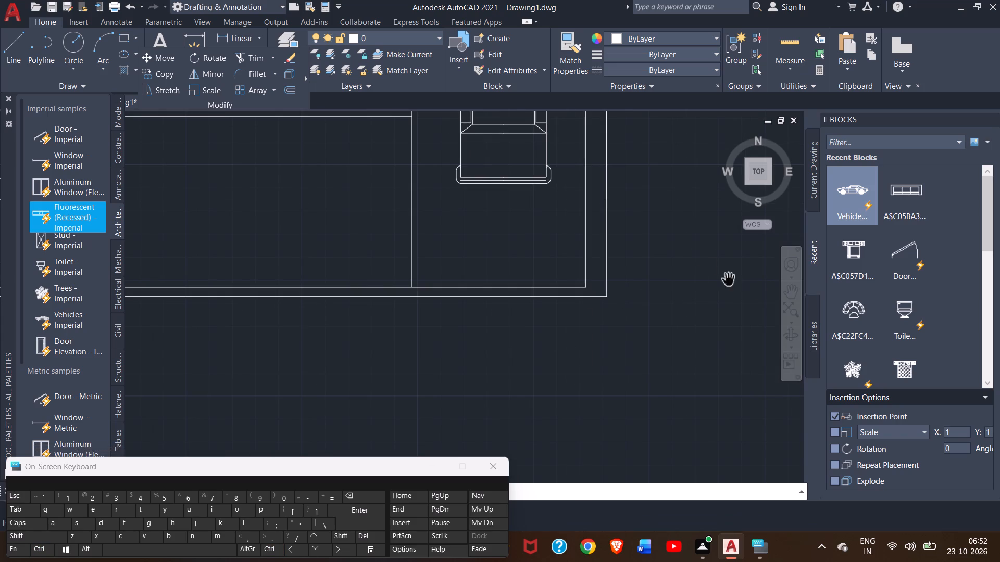
drag(666, 233, 690, 330)
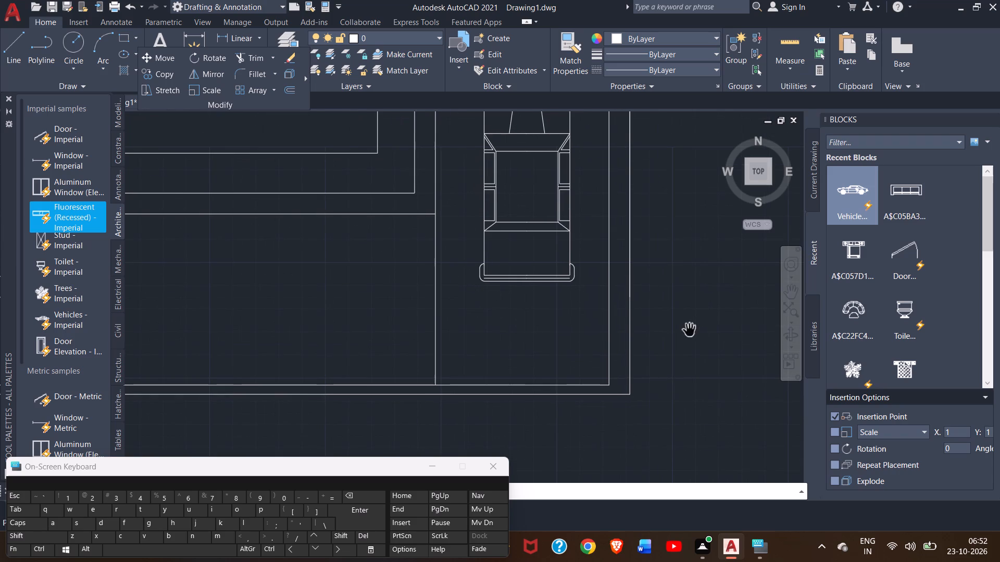
ctrl+scroll(690, 330, down, 2)
drag(690, 254, 641, 361)
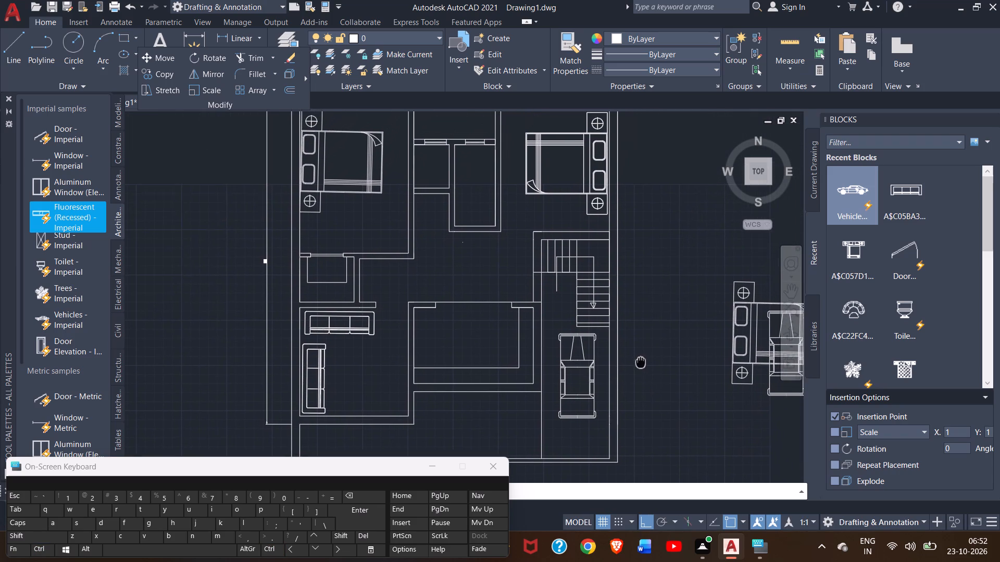
drag(641, 361, 639, 363)
drag(639, 305, 636, 342)
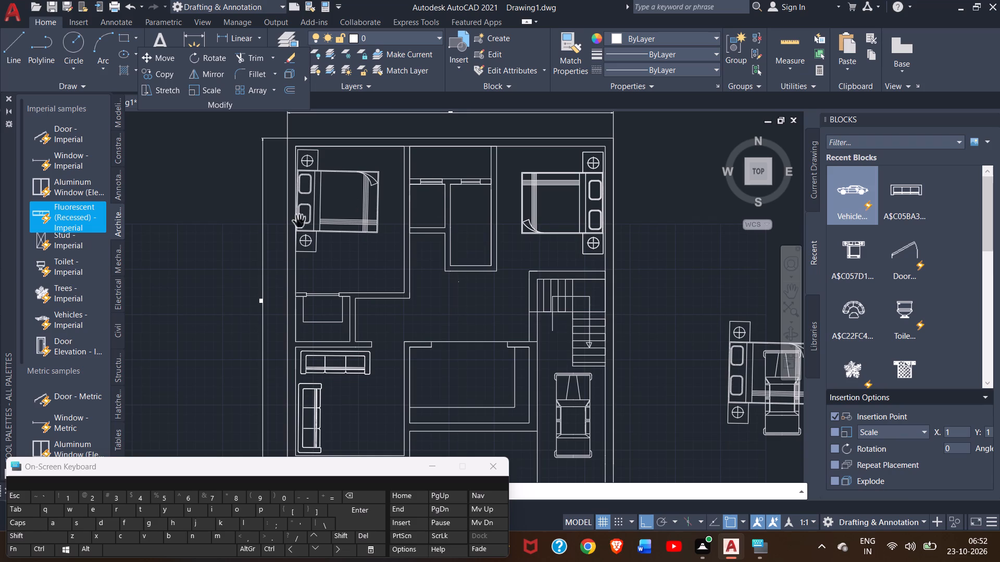
right_click(228, 221)
click(239, 223)
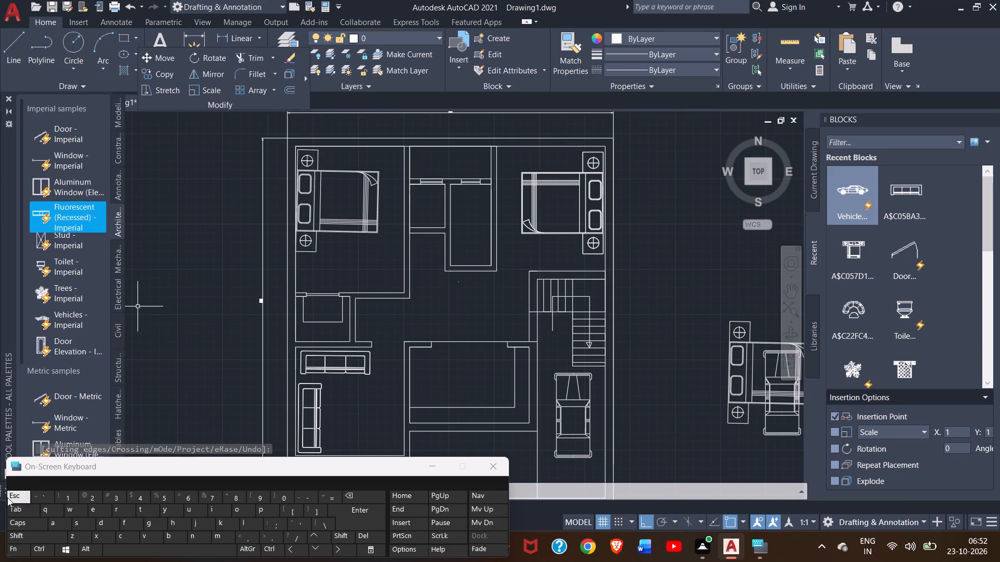
key(Escape)
key(Escape)
key(Escape)
key(Escape)
key(Escape)
key(Escape)
key(Escape)
key(Escape)
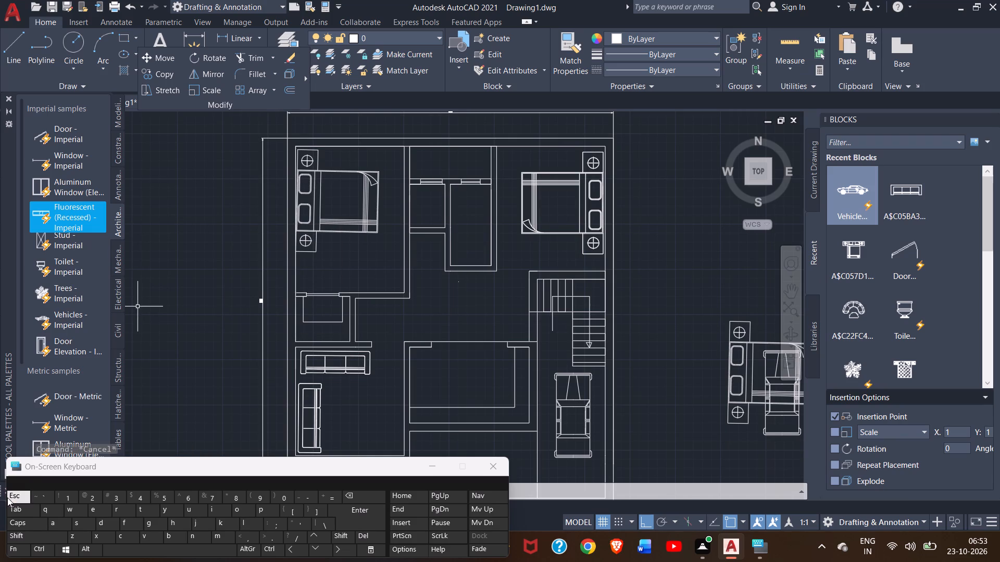
key(Escape)
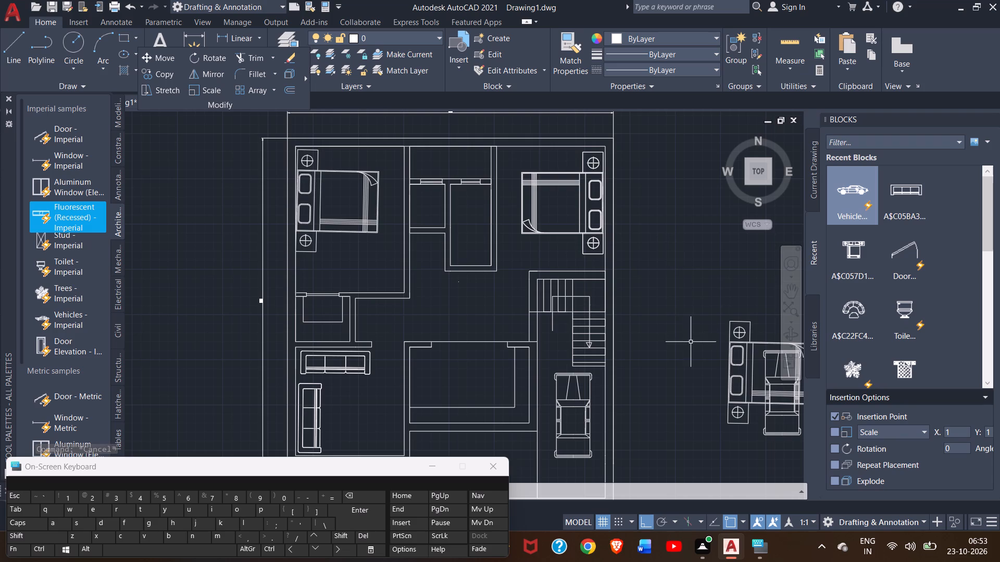
click(732, 356)
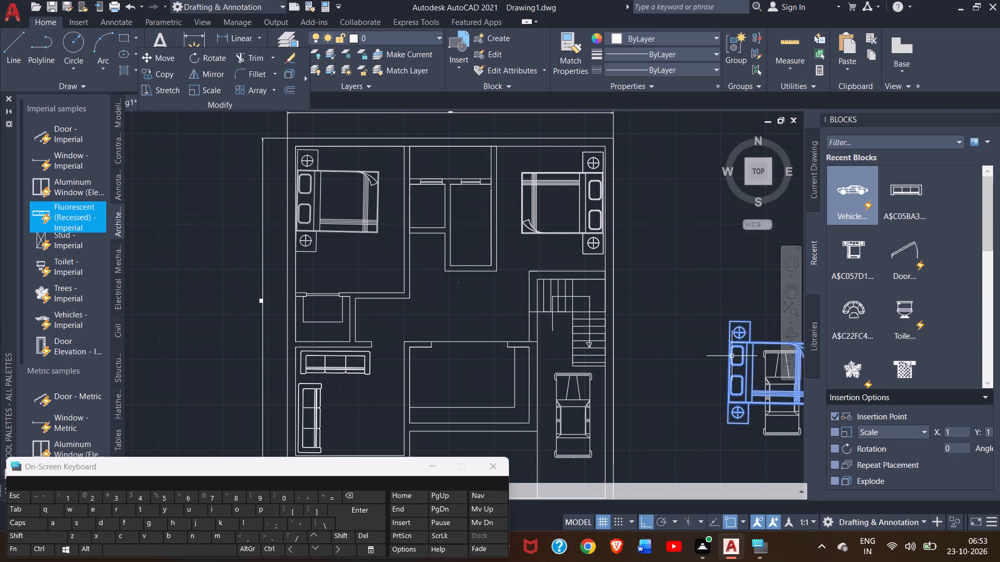
key(Delete)
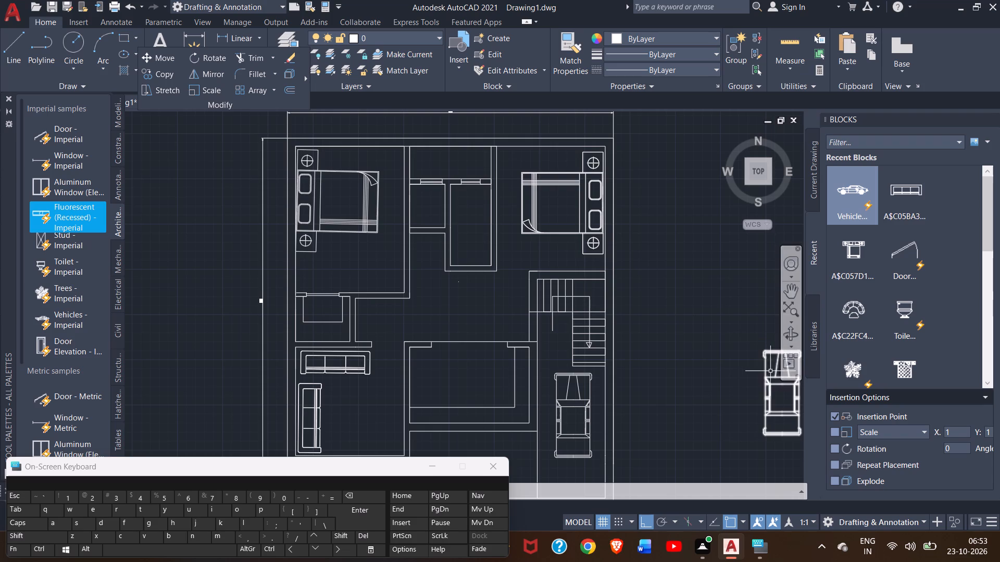
click(766, 368)
key(Delete)
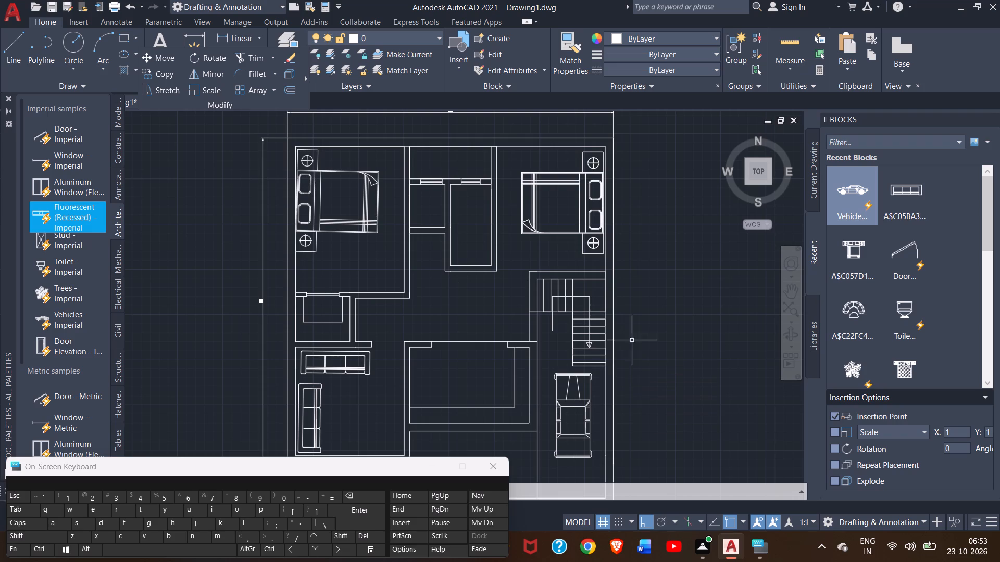
ctrl+scroll(640, 328, down, 2)
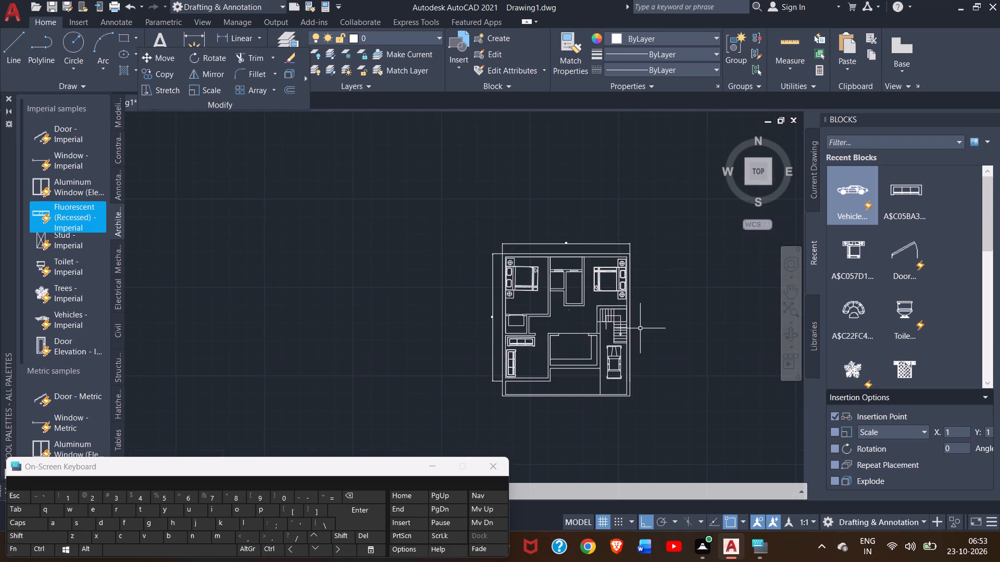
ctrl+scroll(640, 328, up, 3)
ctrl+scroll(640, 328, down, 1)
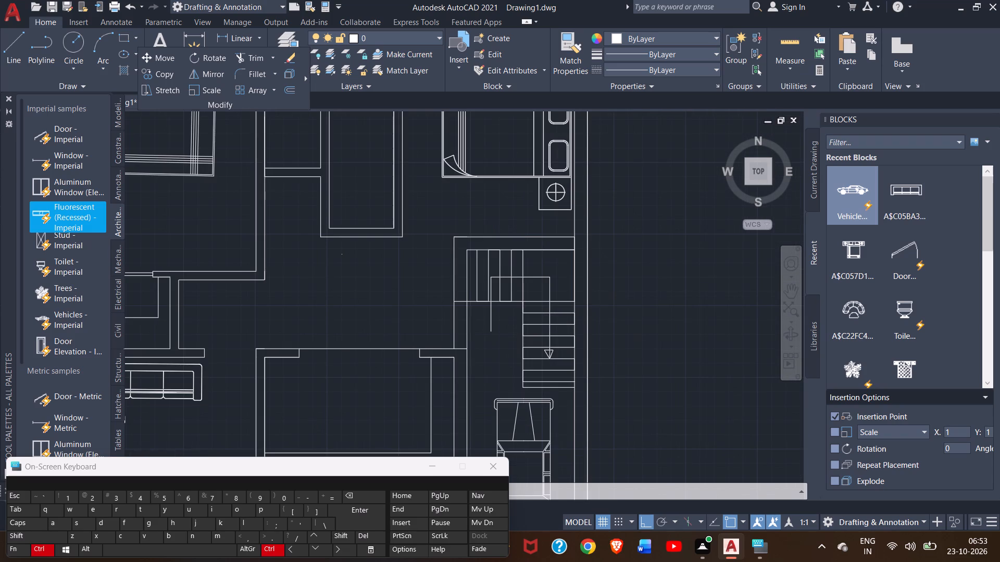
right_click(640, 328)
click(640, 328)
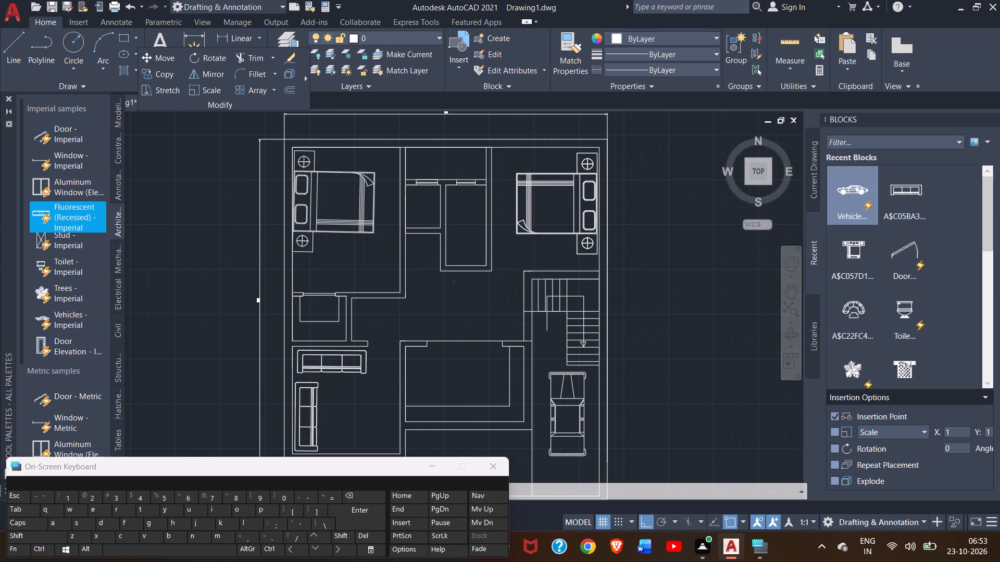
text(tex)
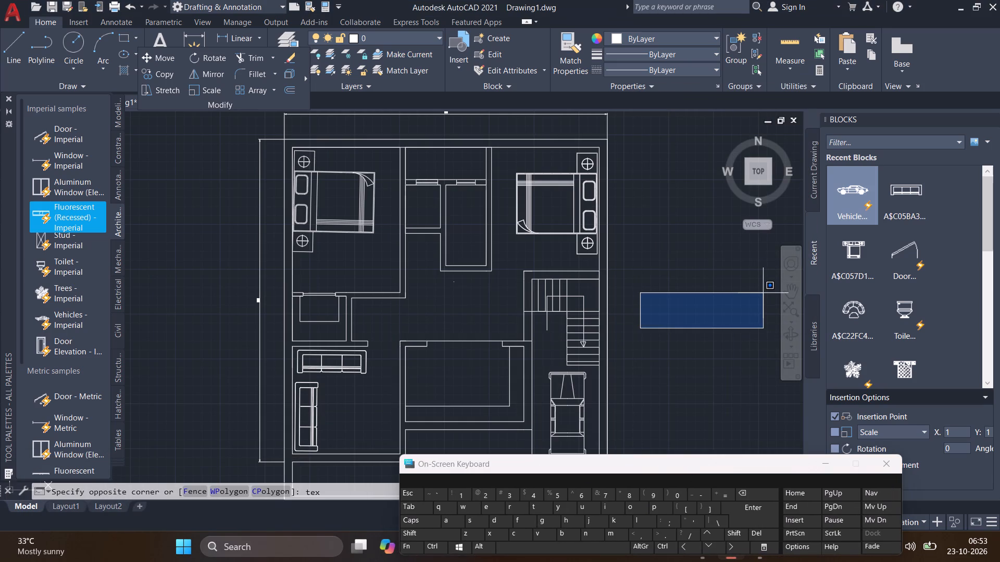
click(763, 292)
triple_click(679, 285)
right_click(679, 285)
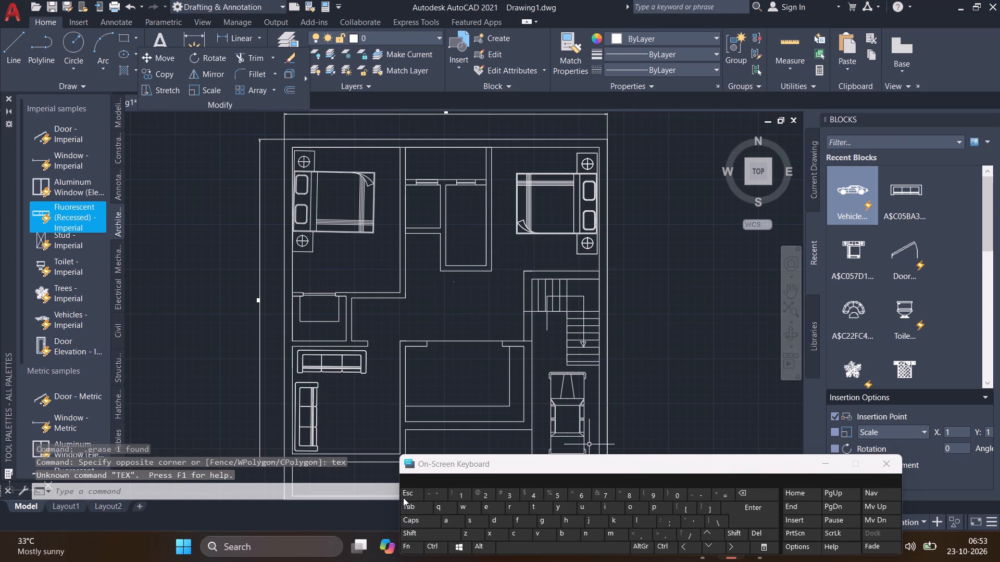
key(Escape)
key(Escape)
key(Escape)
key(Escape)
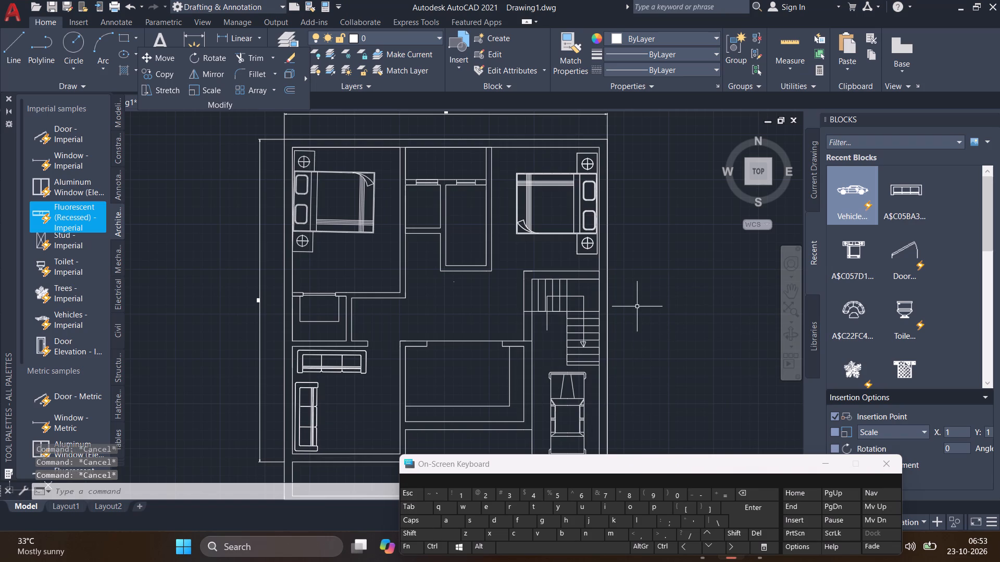
Add a two-line text label MASTER / BED ROOM, height 8" and rotation 0, below the bed in the upper-left bedroom.
text(text)
key(Return)
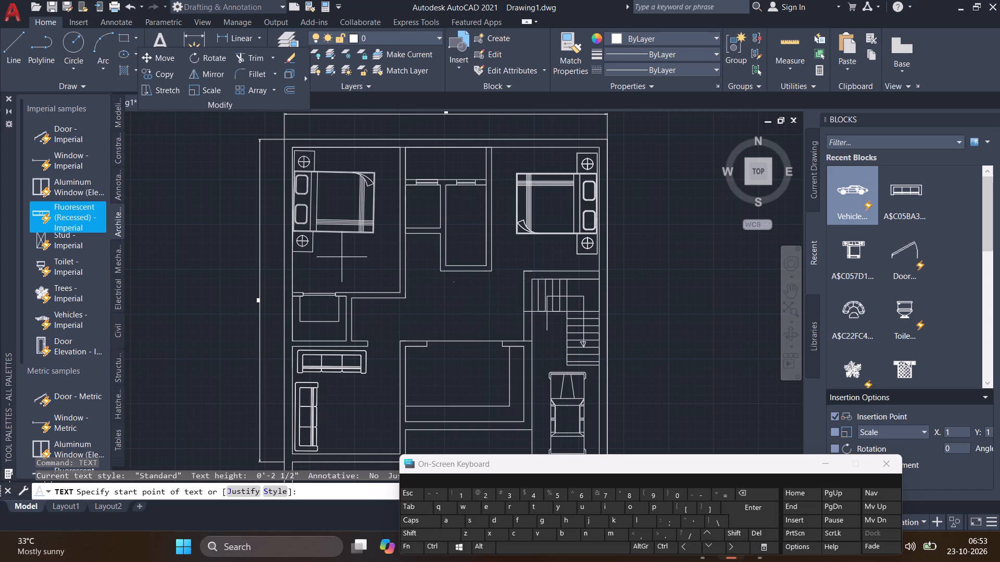
ctrl+scroll(342, 257, up, 2)
click(289, 228)
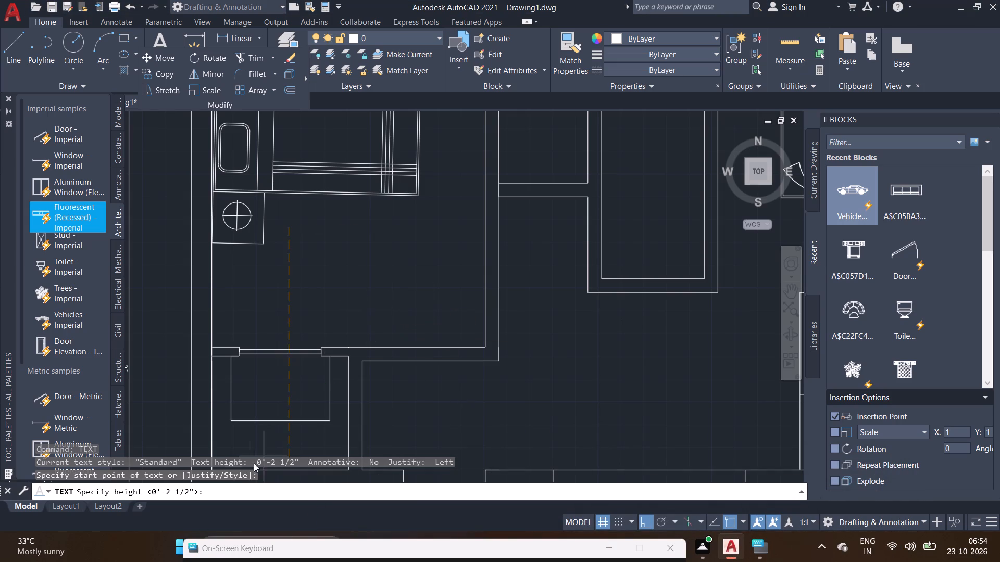
click(228, 496)
key(8)
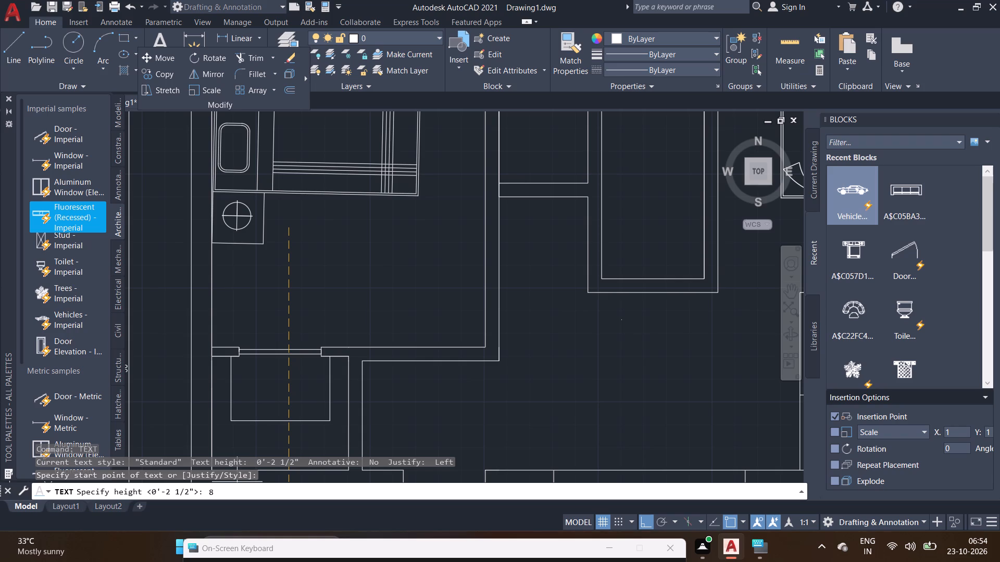
key(shift+quotedbl)
key(Return)
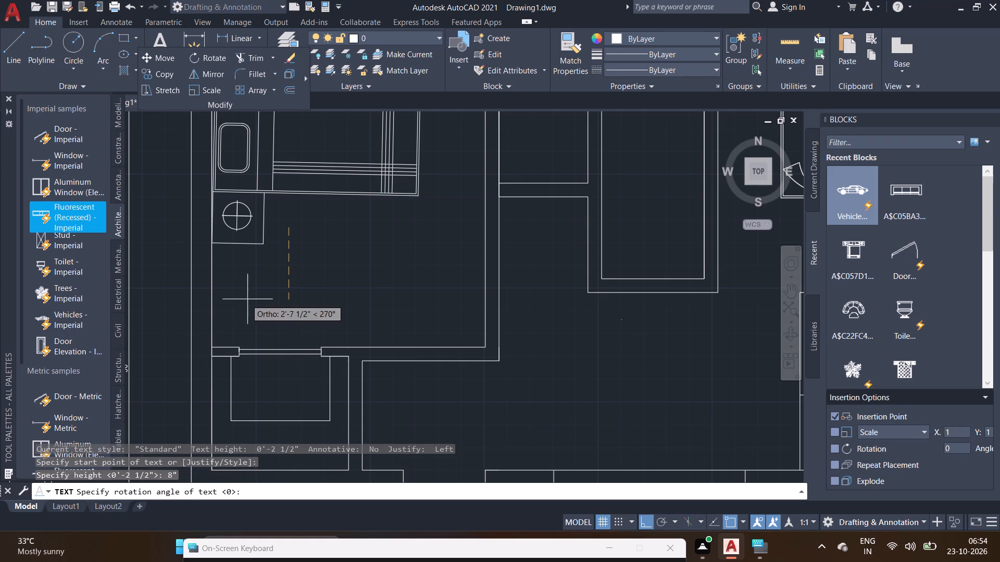
key(0)
key(Return)
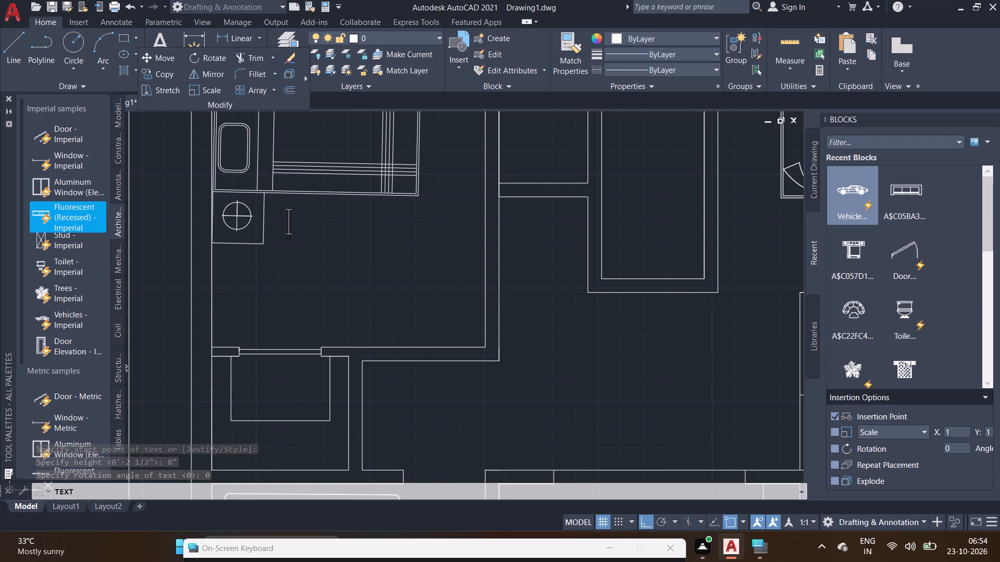
ctrl+scroll(288, 219, down, 2)
ctrl+scroll(288, 219, up, 2)
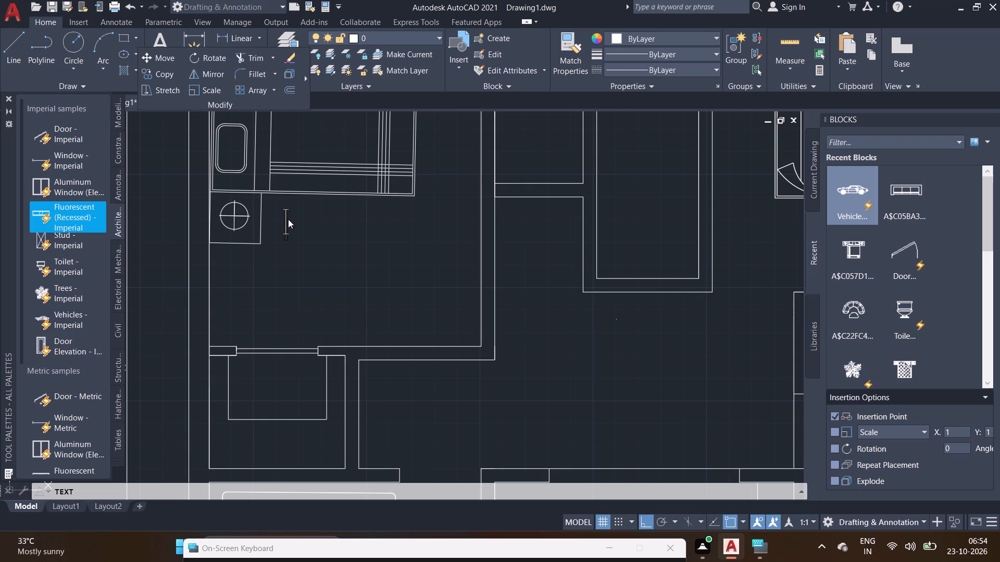
ctrl+scroll(288, 219, up, 1)
click(268, 221)
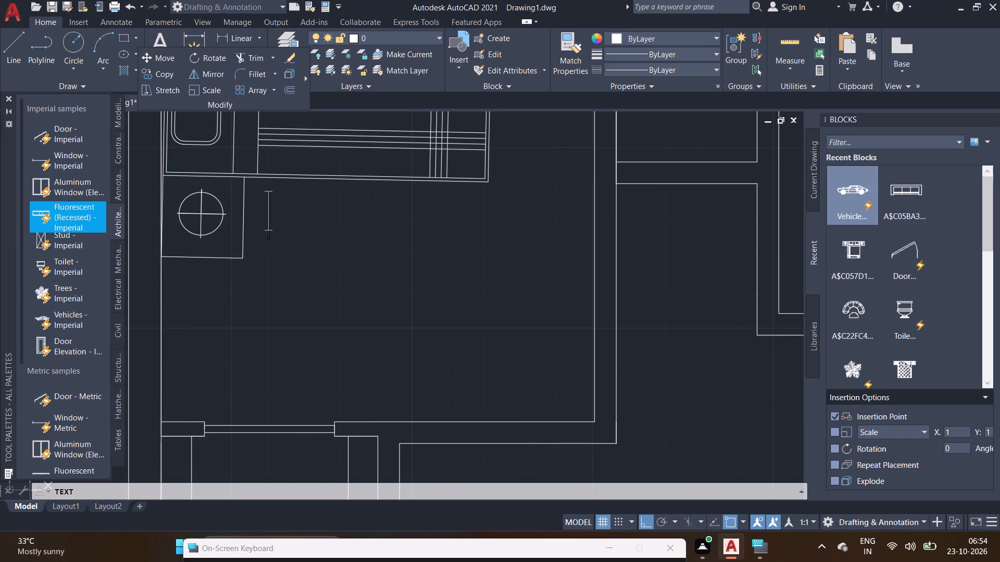
key(m)
key(BackSpace)
key(m)
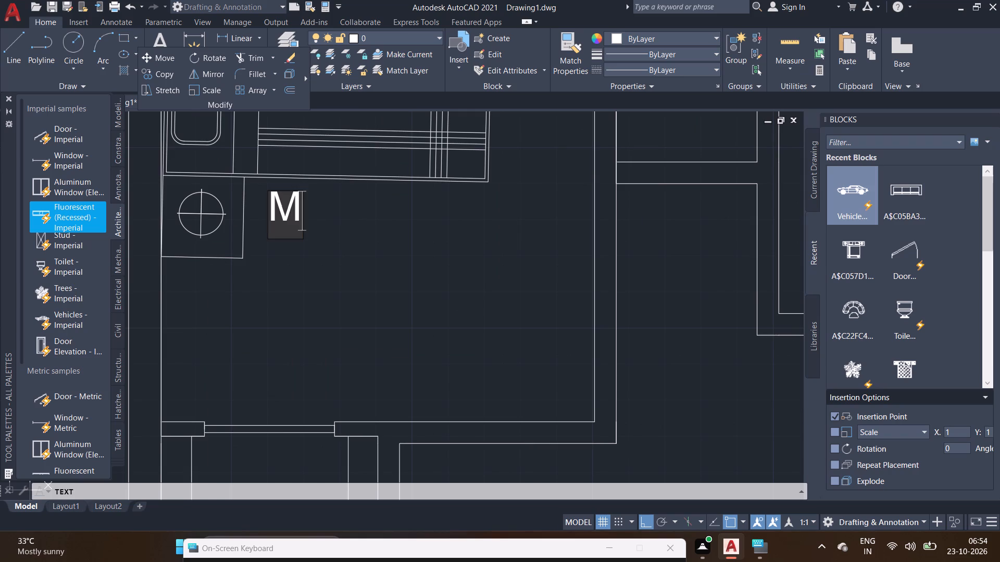
text(AS)
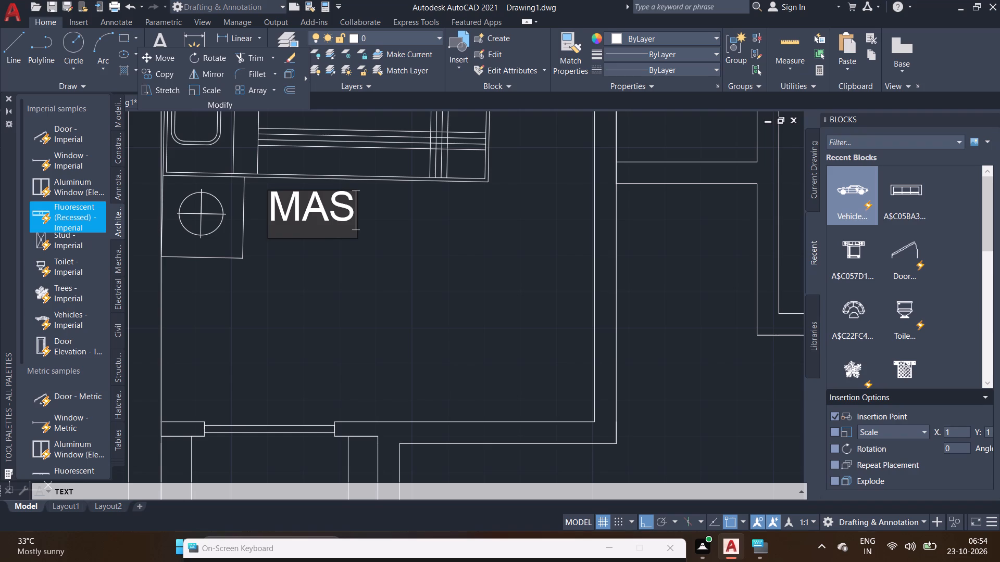
text(TER)
key(space)
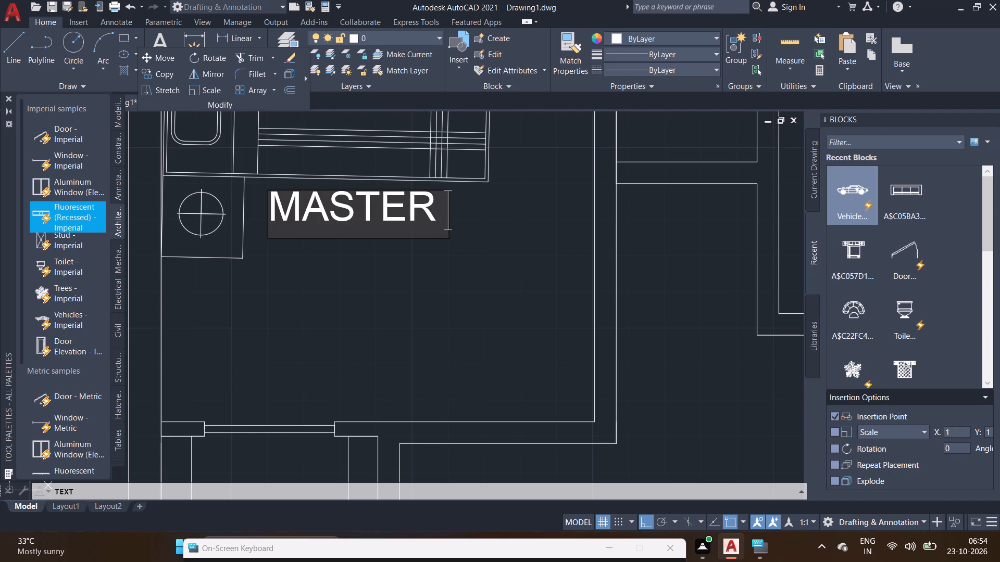
key(Return)
text(BED)
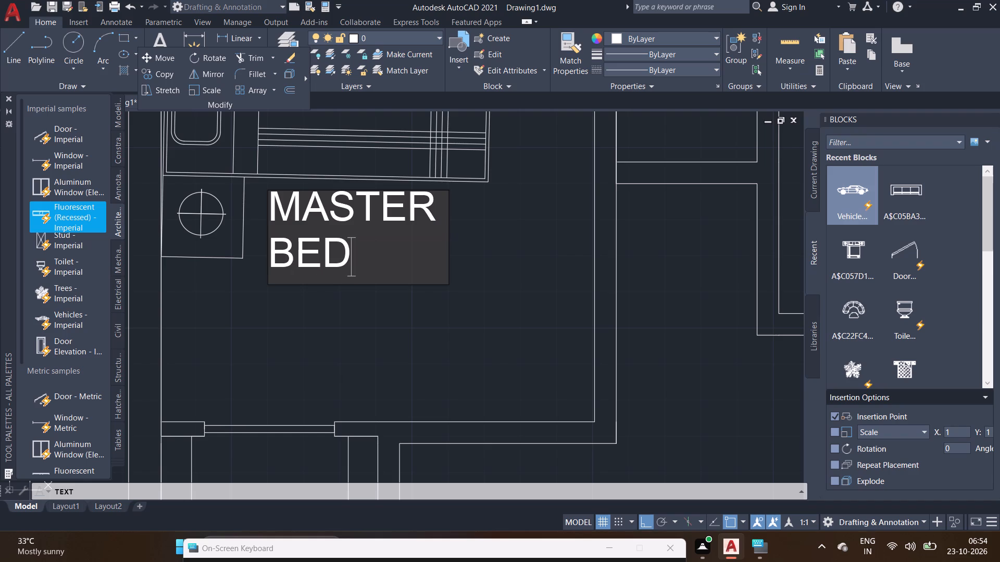
key(space)
text(ROOM)
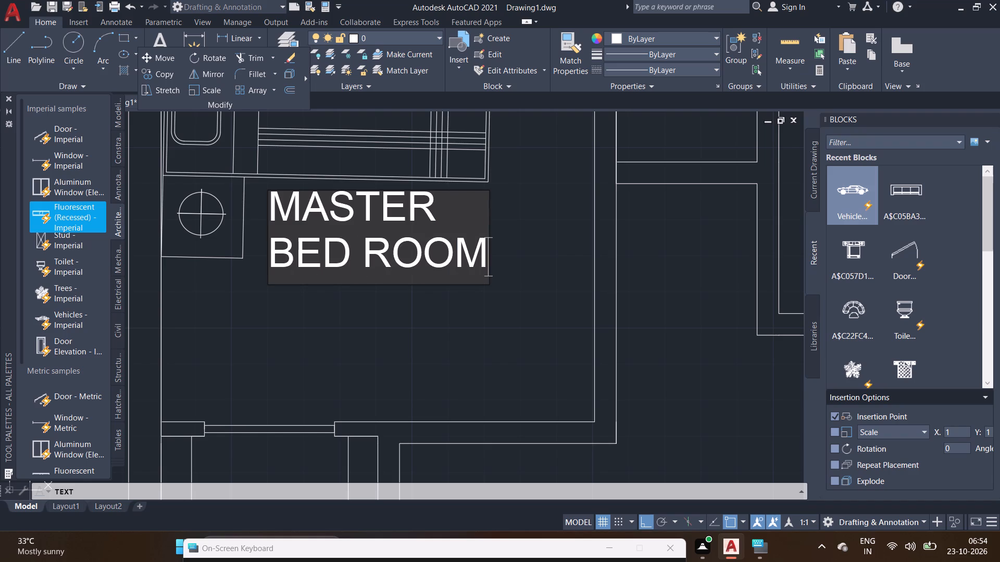
Label the open space between the two bedrooms, above the two small windows, as O.T.S.
ctrl+scroll(268, 221, down, 3)
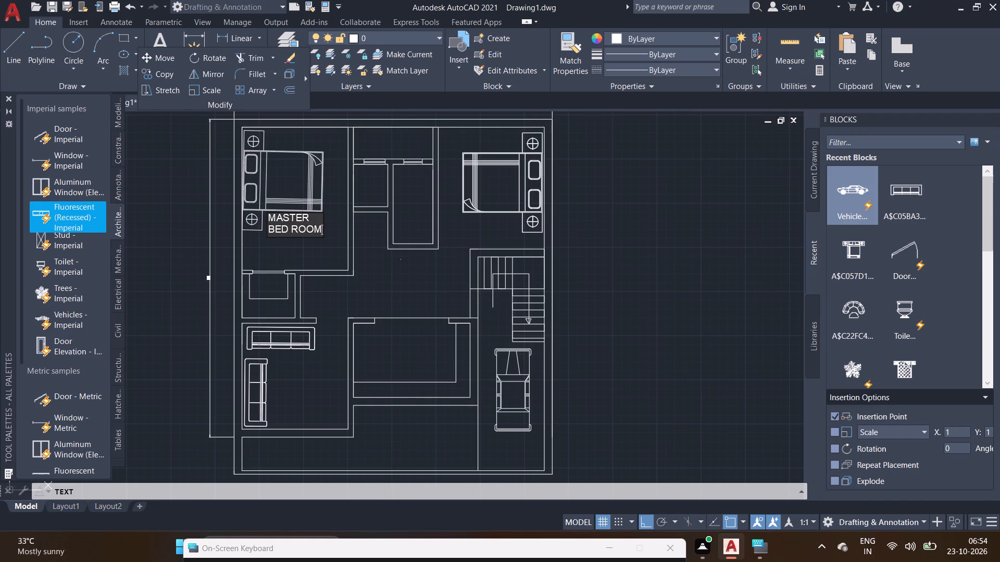
click(367, 148)
ctrl+scroll(367, 148, up, 1)
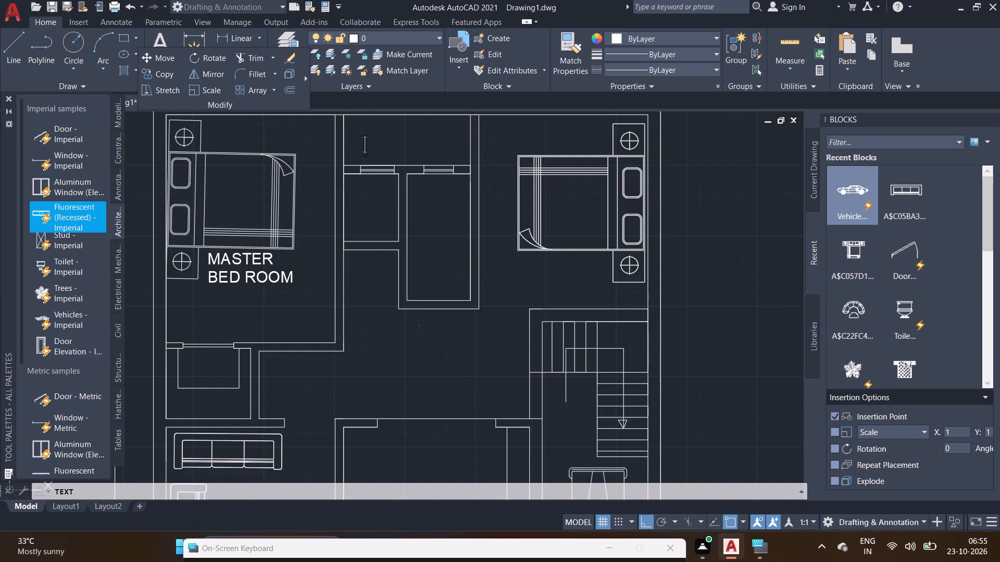
key(o)
key(period)
key(t)
text(.S)
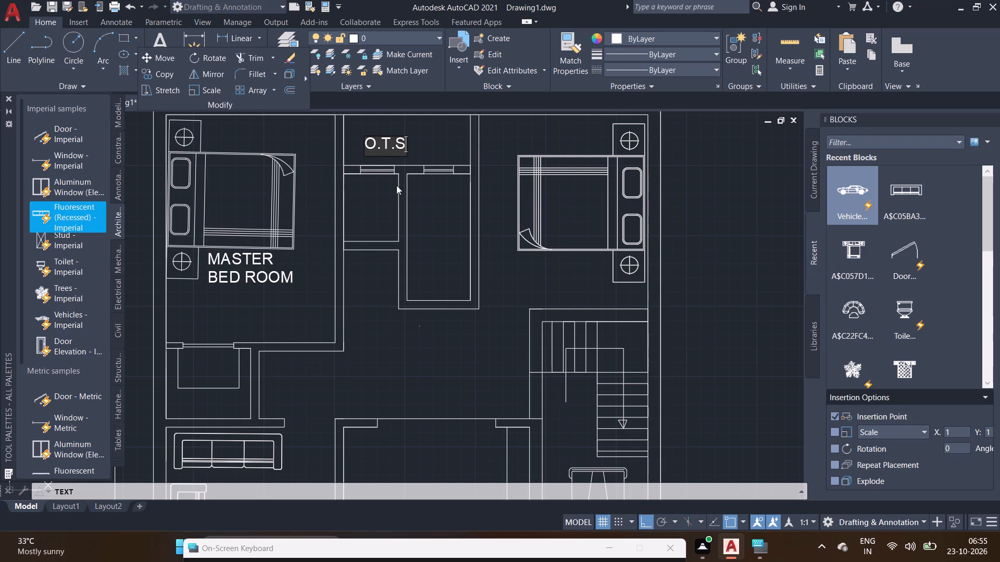
Label the taller room below the O.T.S space as BATH.
click(426, 211)
ctrl+scroll(426, 211, up, 1)
click(408, 215)
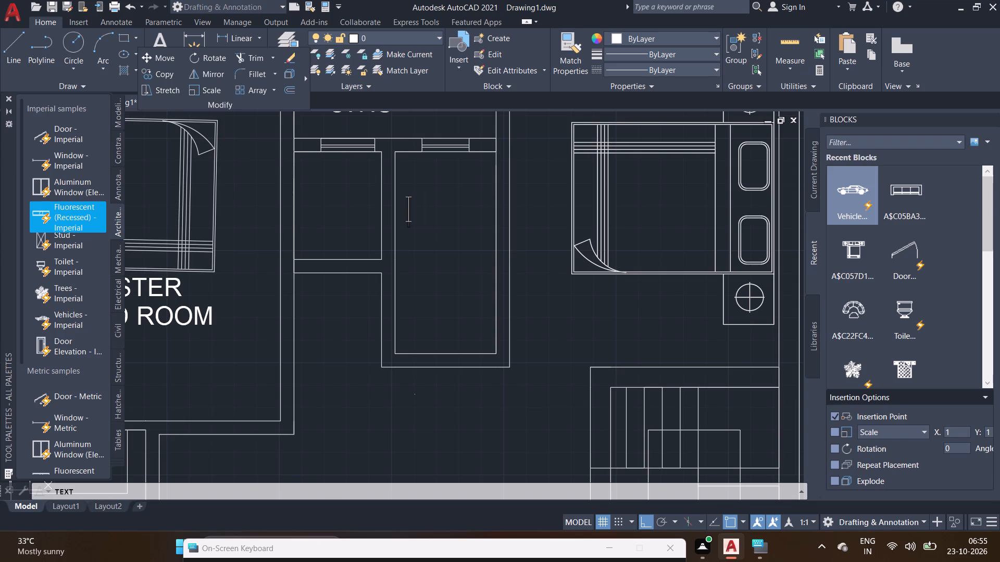
text(BATH)
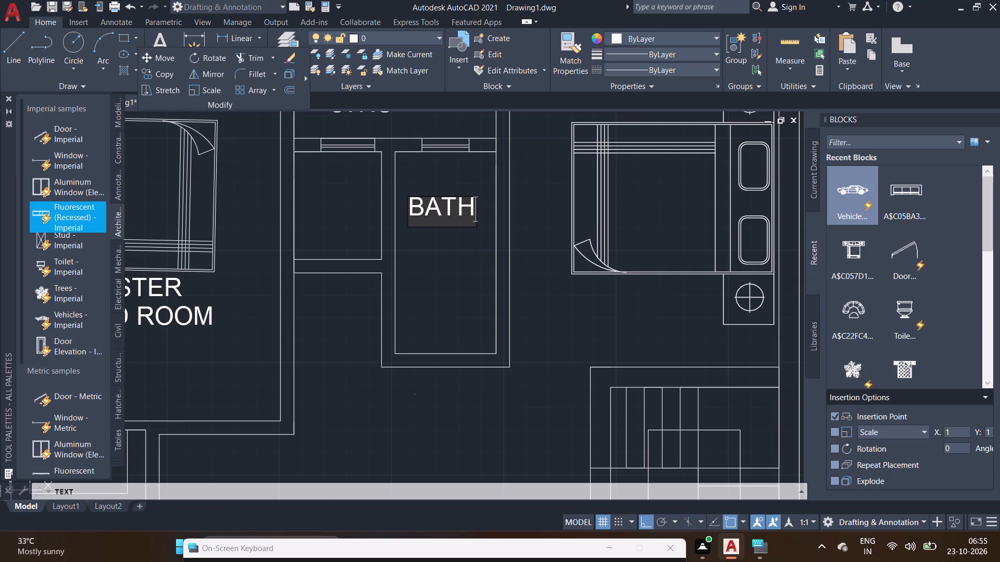
Label the small room beside the bath, on the master bedroom side, as W.C.
ctrl+scroll(408, 215, up, 1)
click(238, 200)
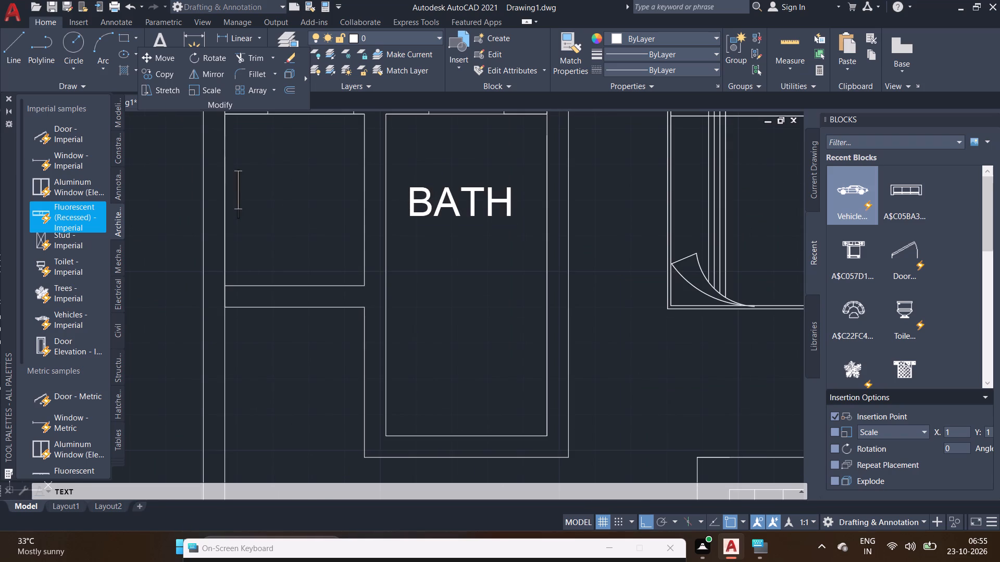
click(243, 234)
click(229, 207)
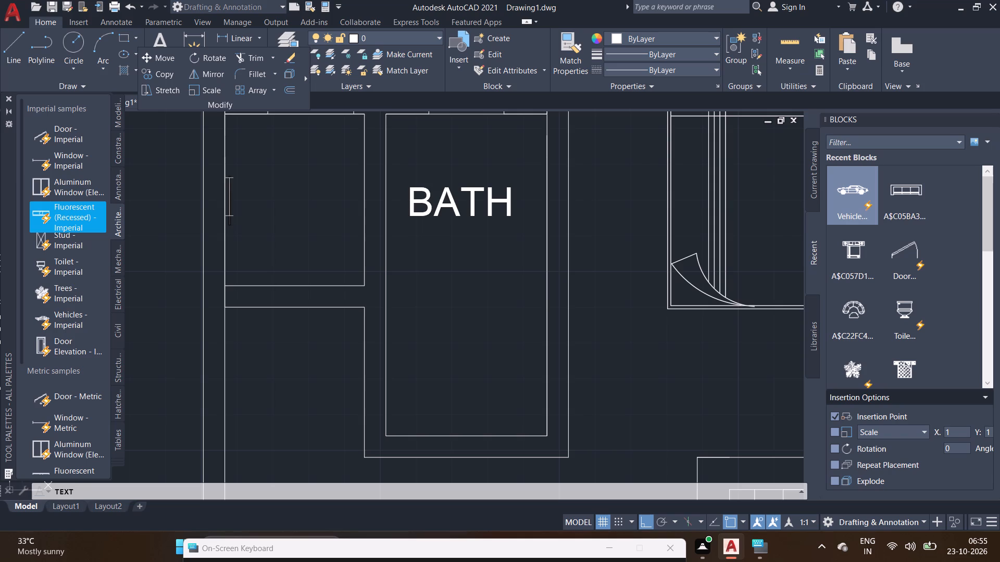
click(236, 208)
key(w)
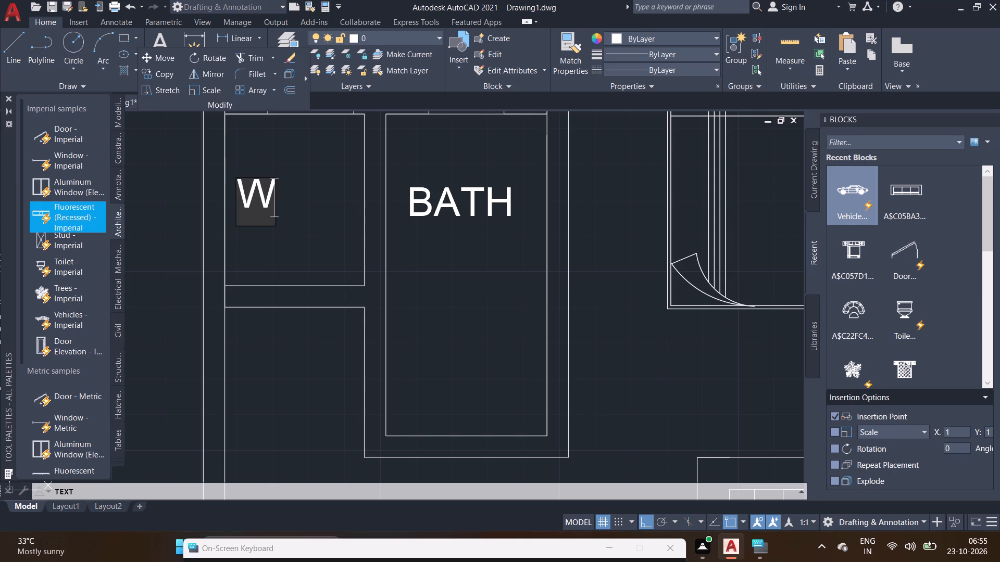
text(.C)
key(period)
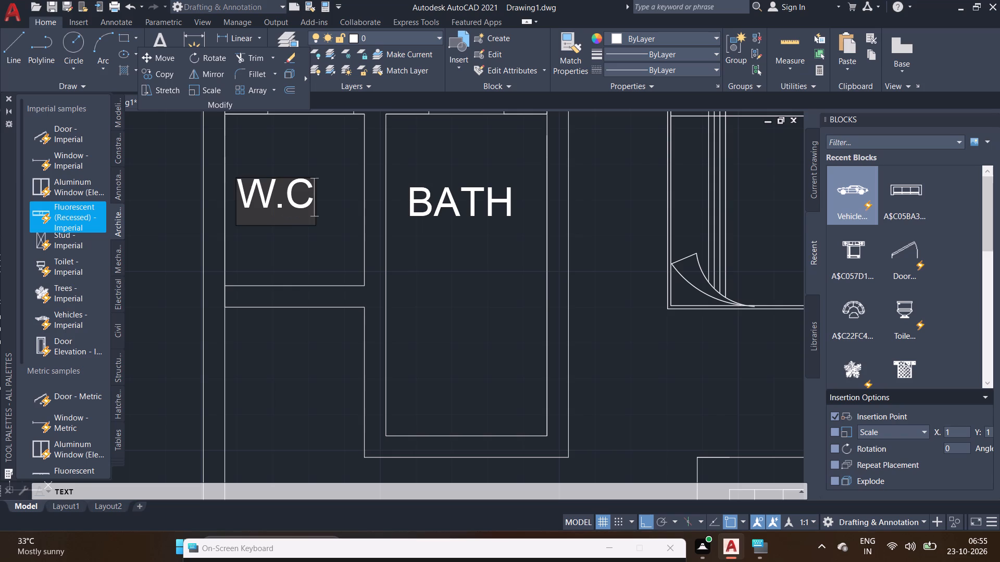
ctrl+scroll(332, 257, down, 2)
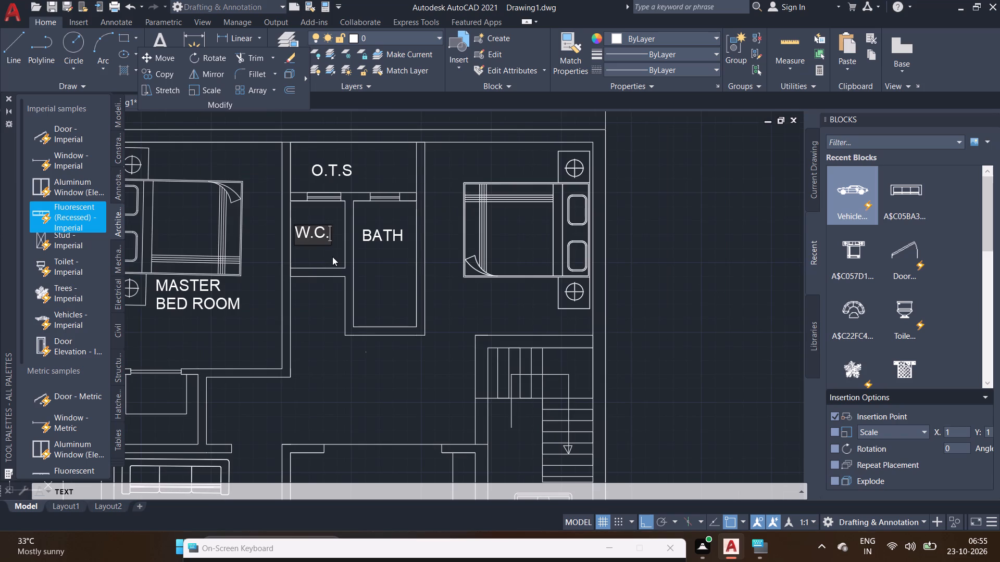
Label the second bedroom as BED ROOM, below its bed on the stair side of the plan.
click(444, 303)
text(BED)
key(space)
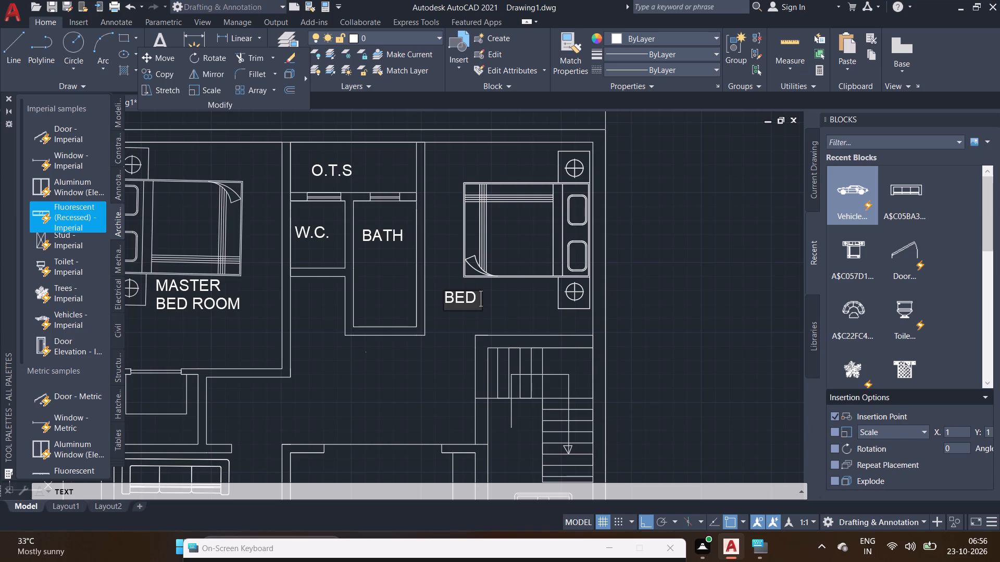
key(r)
text(OOM)
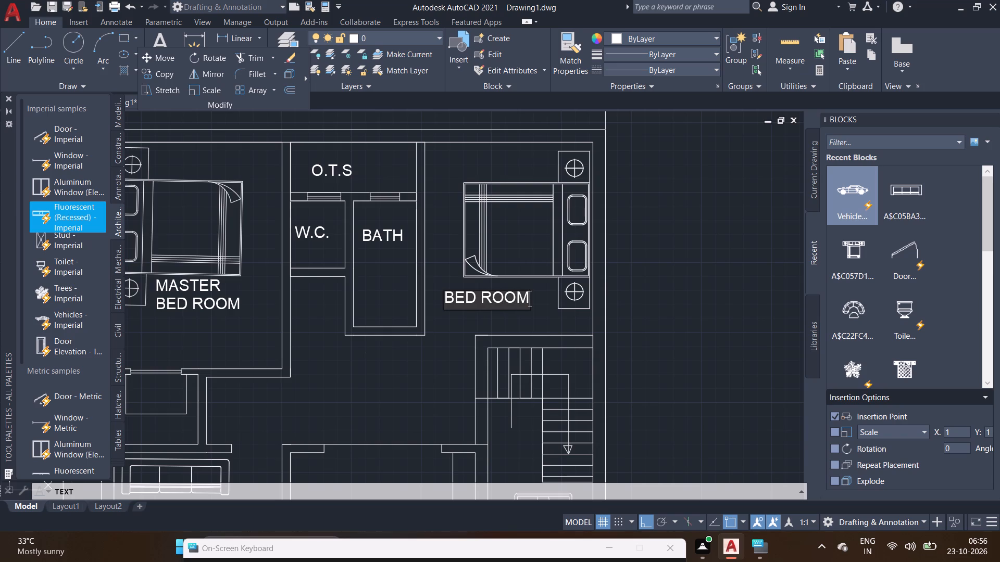
Label the open central space between the bath and the room with the inner counter outline as LOBBY.
click(319, 394)
text(LO)
text(BBY)
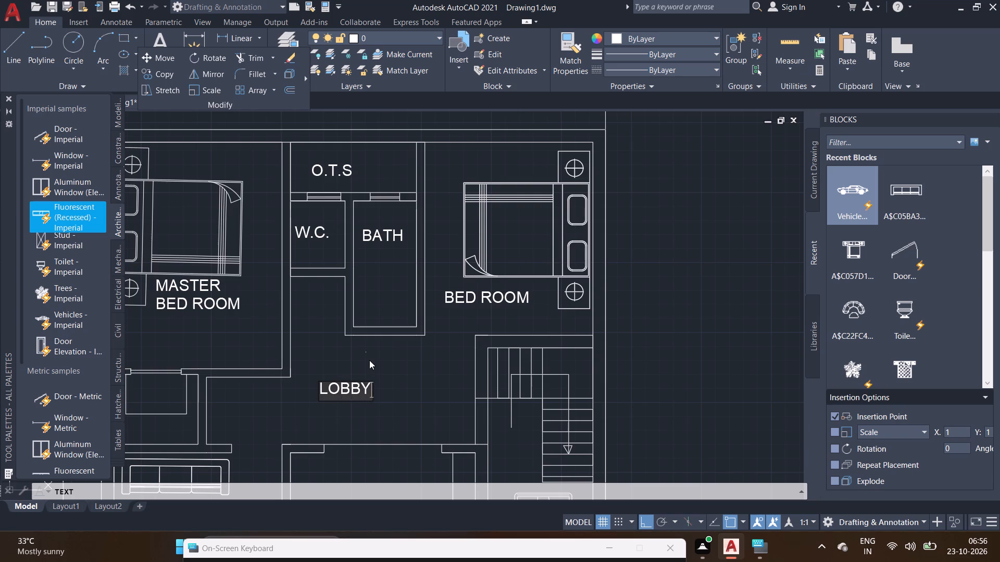
Label the room directly below the lobby, inside its inner counter outline, as KITCHEN.
ctrl+scroll(369, 360, down, 1)
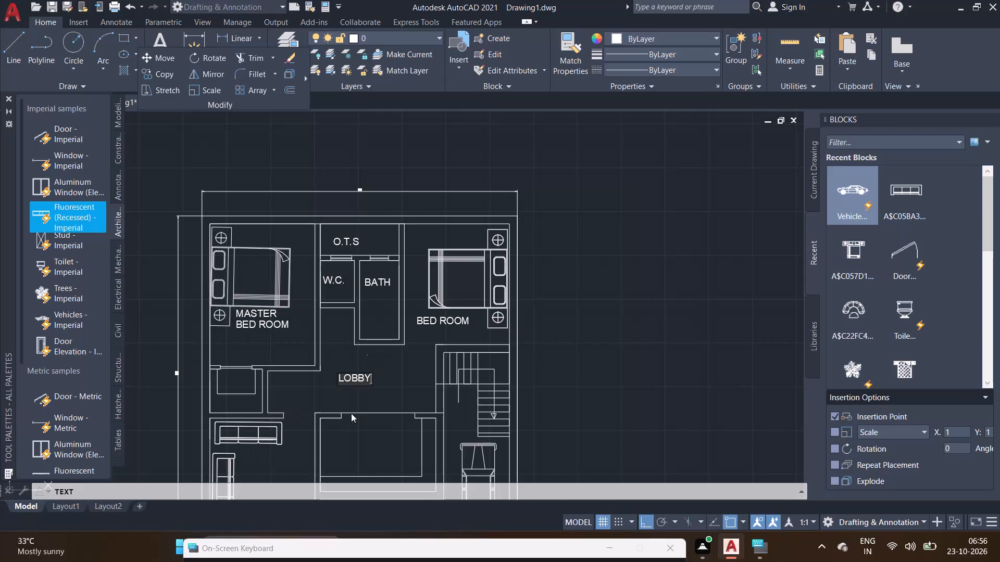
click(339, 452)
text(KITCHE)
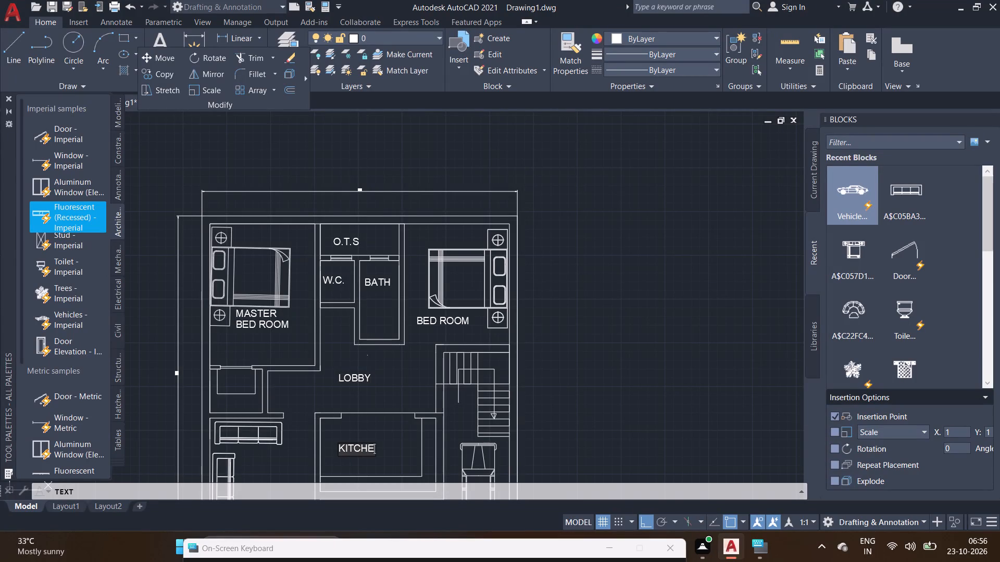
key(n)
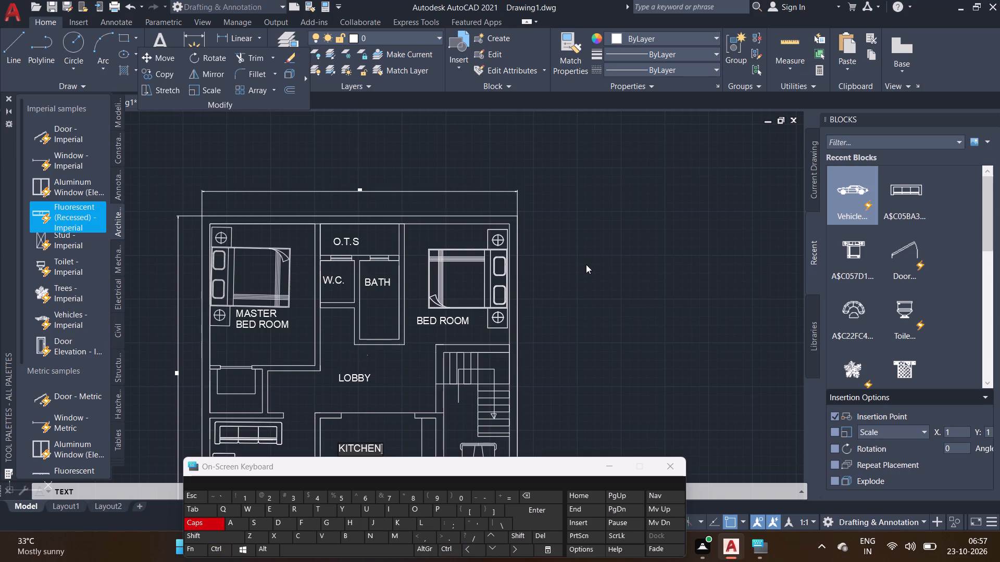
Label the room with the two sofas as DRAWING ROOM, placing the text beside the vertical sofa.
ctrl+scroll(586, 264, down, 1)
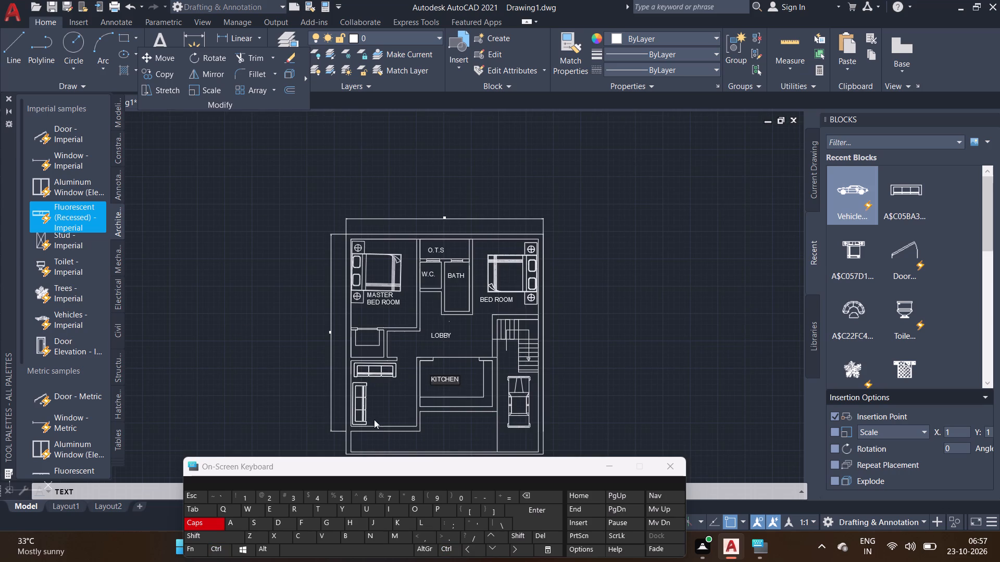
ctrl+scroll(372, 403, up, 4)
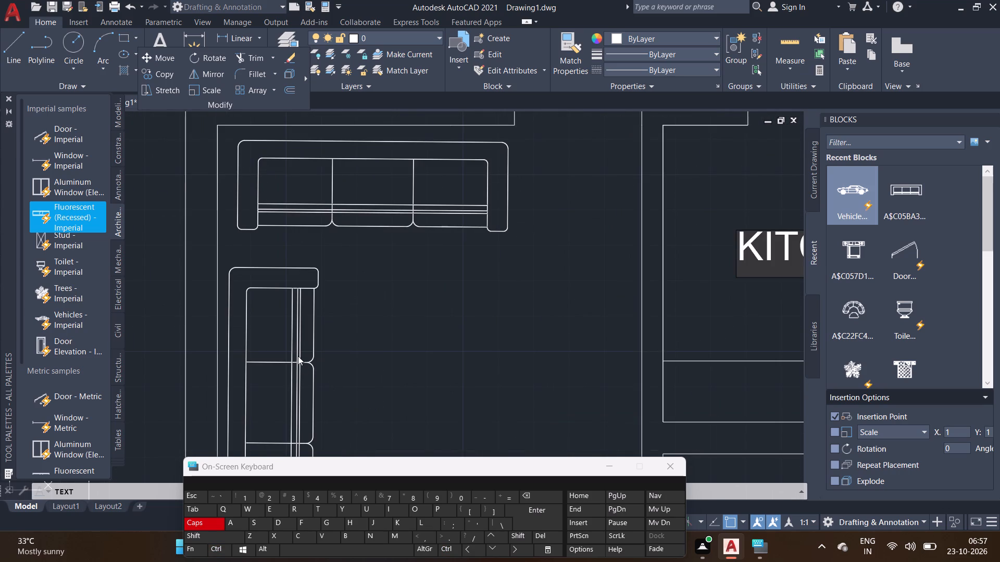
click(332, 341)
text(DRAW)
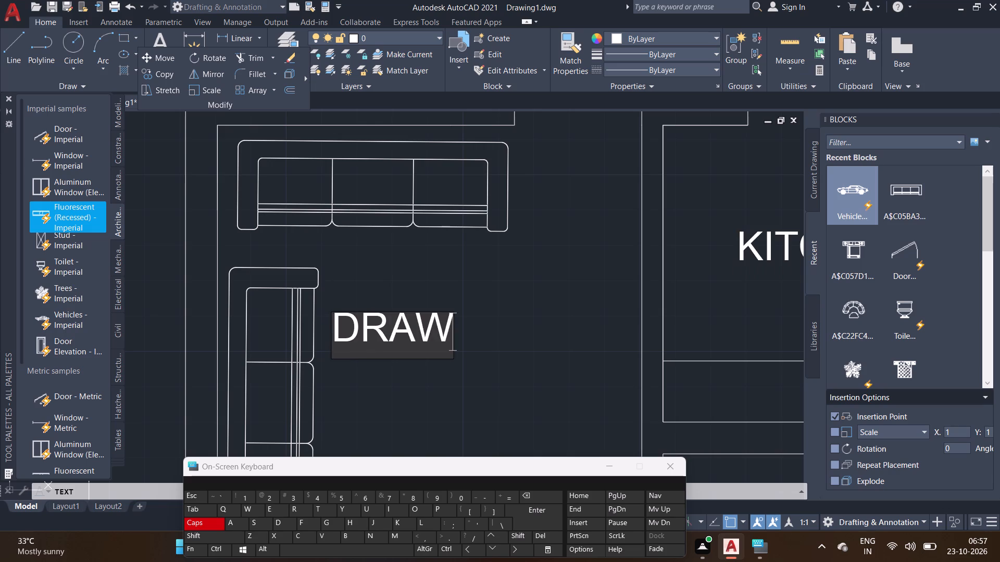
text(ING)
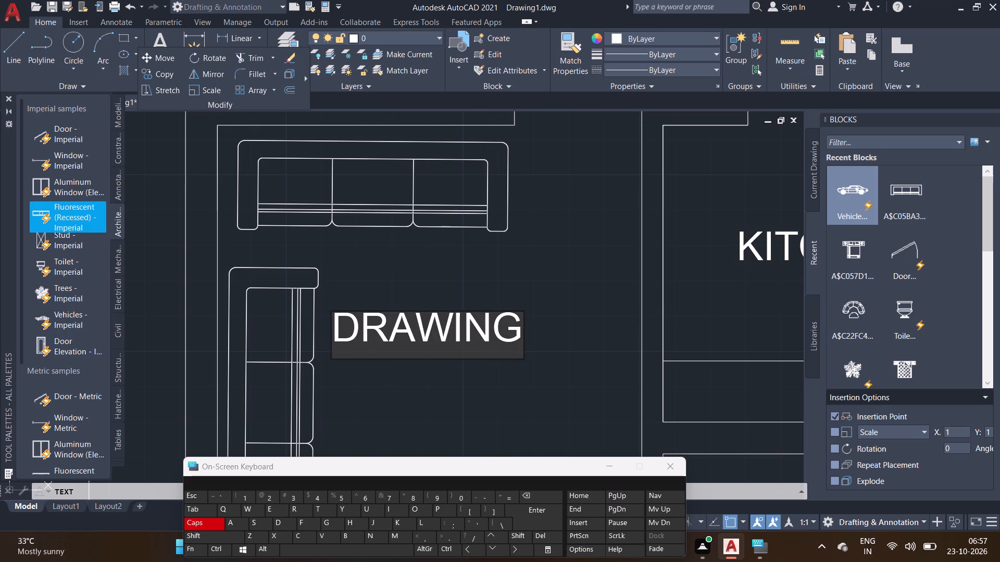
key(space)
key(r)
text(OO)
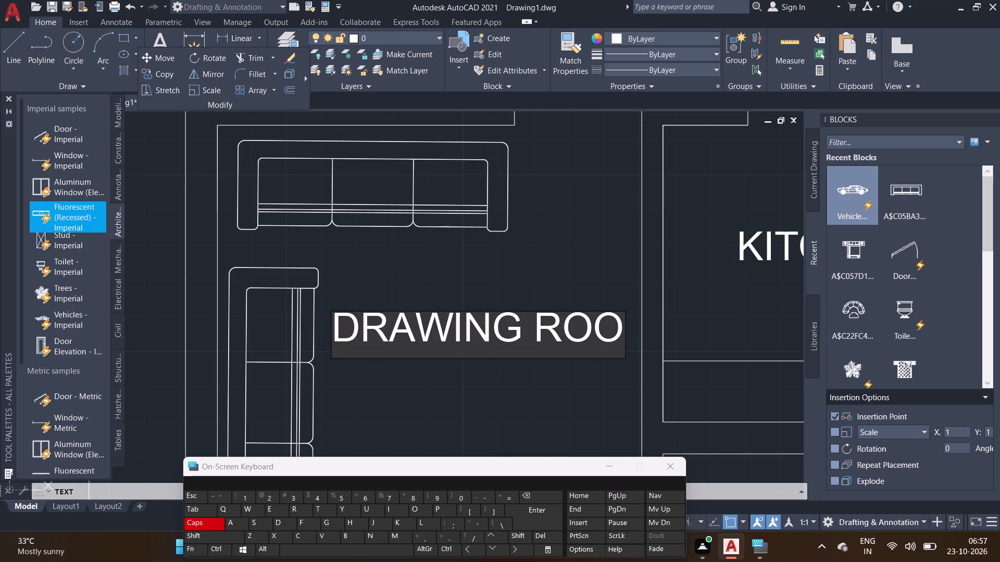
key(m)
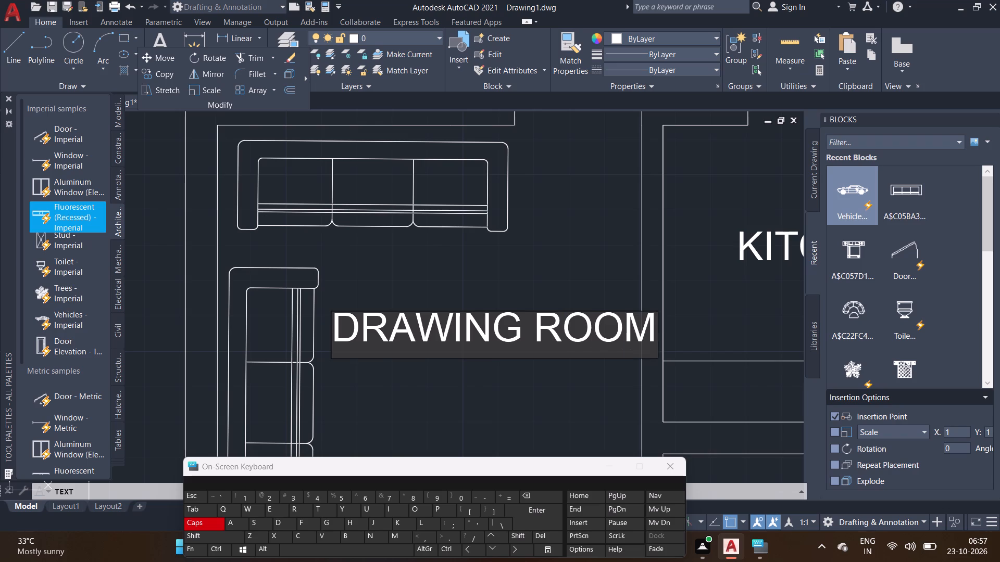
Label the open area directly below the kitchen as VERANDAH.
ctrl+scroll(332, 341, down, 3)
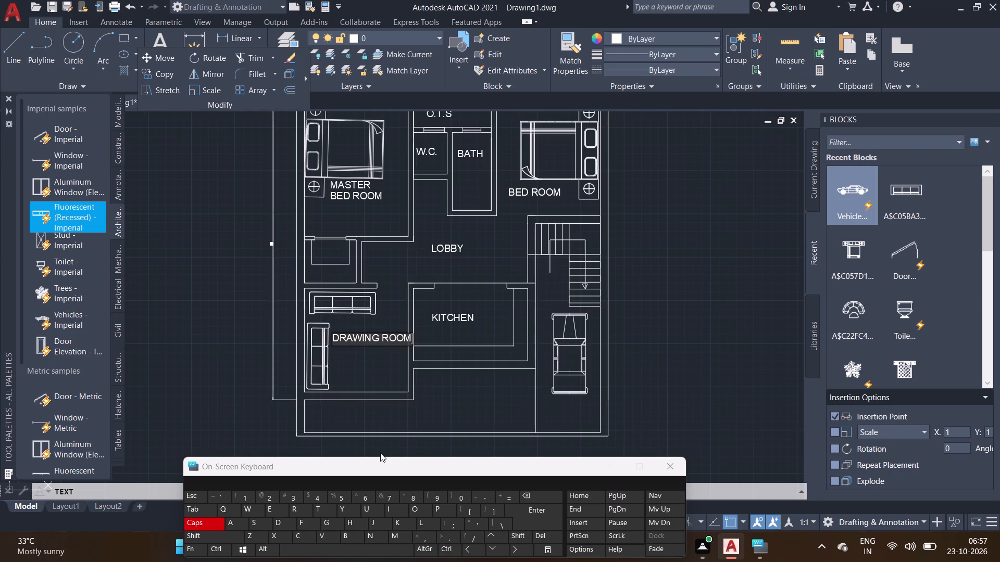
click(424, 392)
ctrl+scroll(424, 392, up, 2)
click(435, 400)
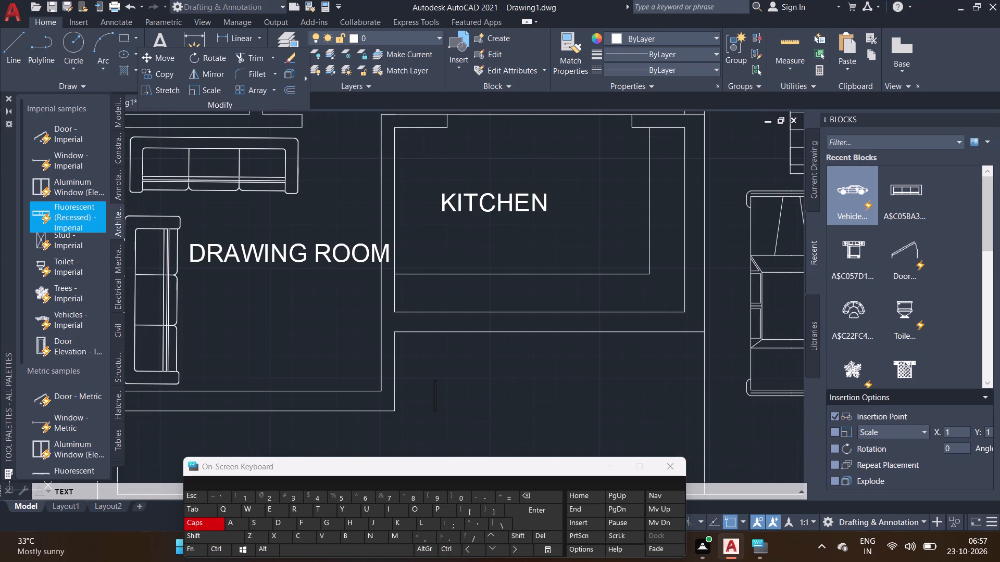
text(VE)
text(RA)
key(n)
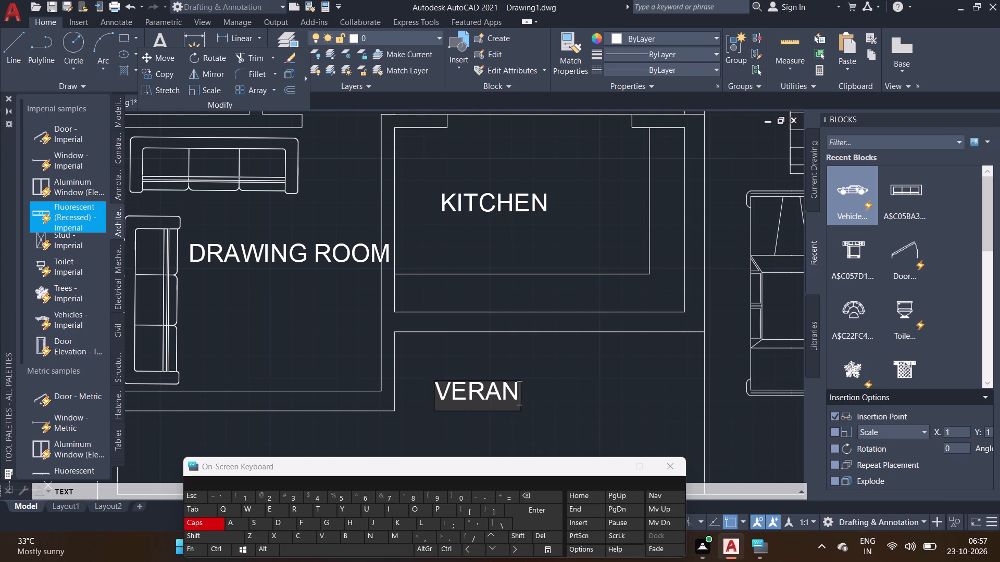
text(DA)
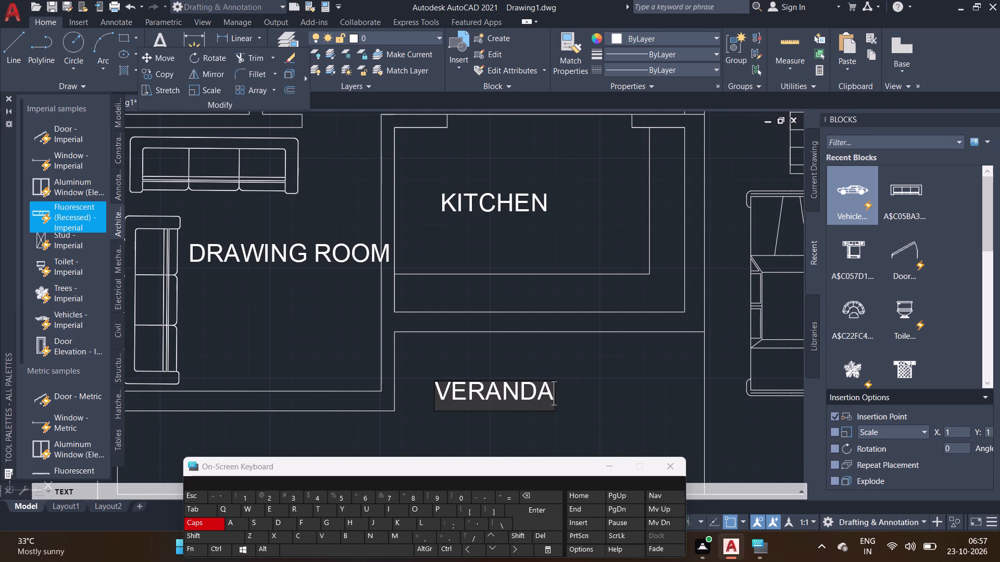
key(h)
Label the narrow strip below the drawing room as GALLERY.
ctrl+scroll(374, 411, down, 2)
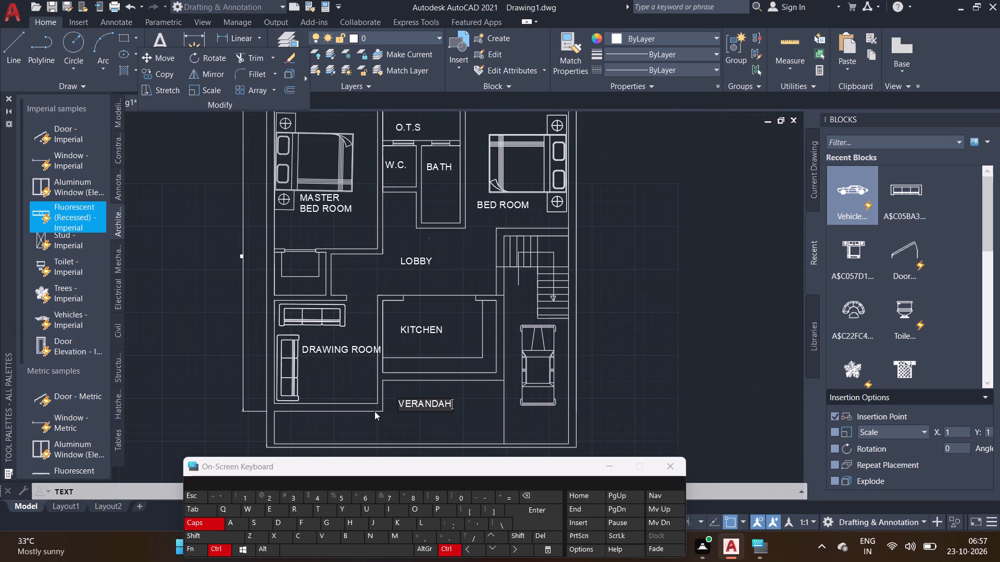
click(309, 430)
ctrl+scroll(309, 430, up, 2)
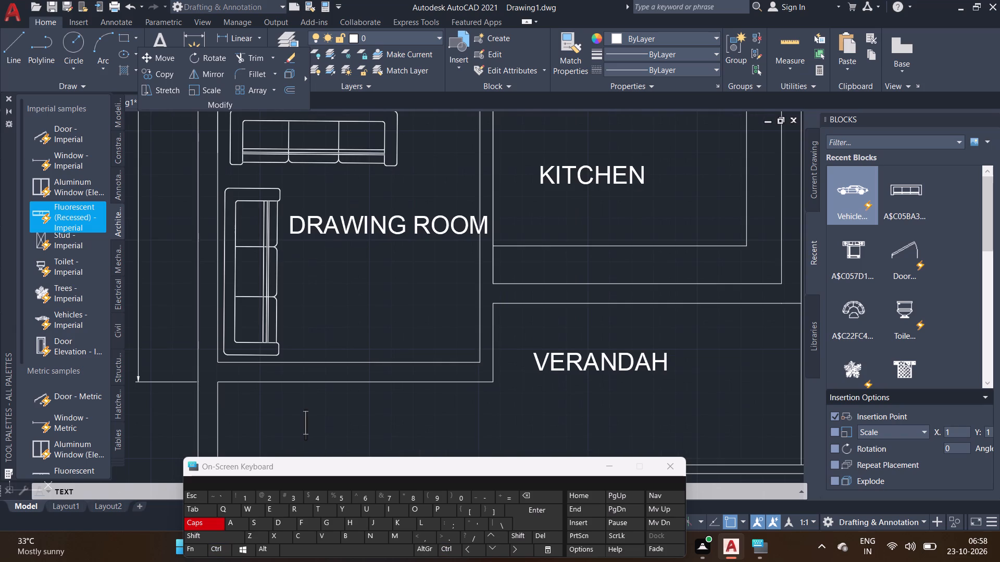
text(GA)
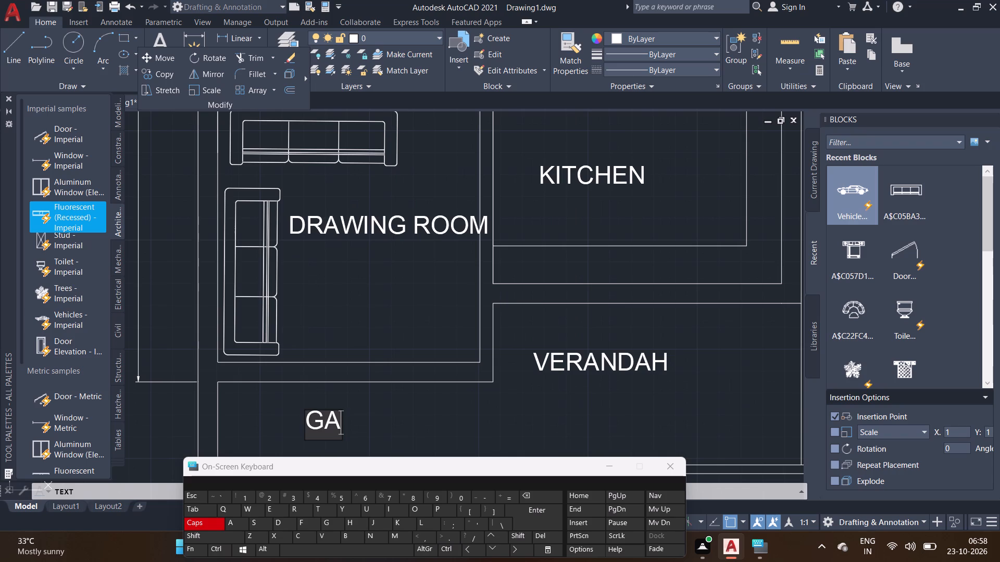
text(LLERY)
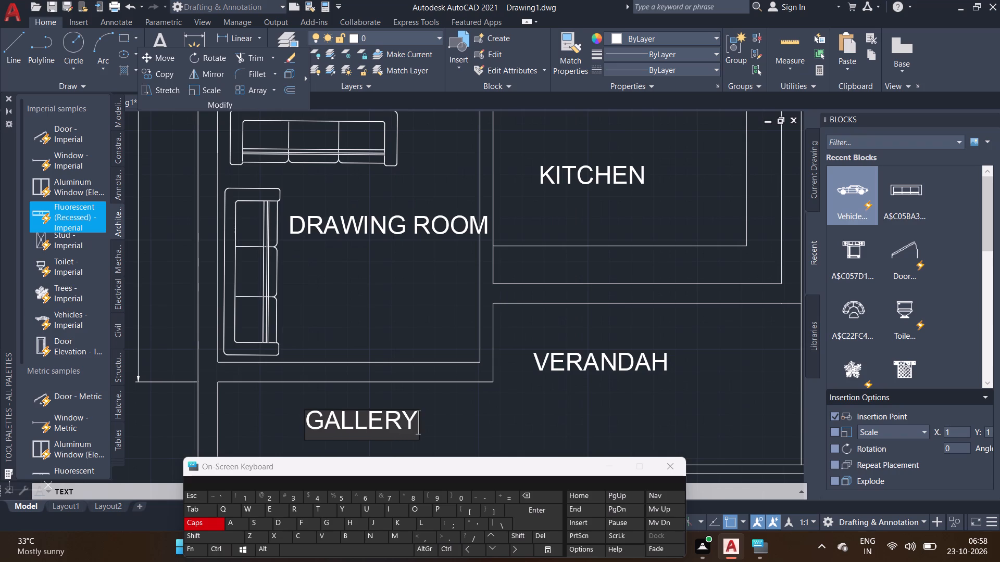
Label the car parking area as PORCH, placing the text just below the car.
ctrl+scroll(459, 397, down, 2)
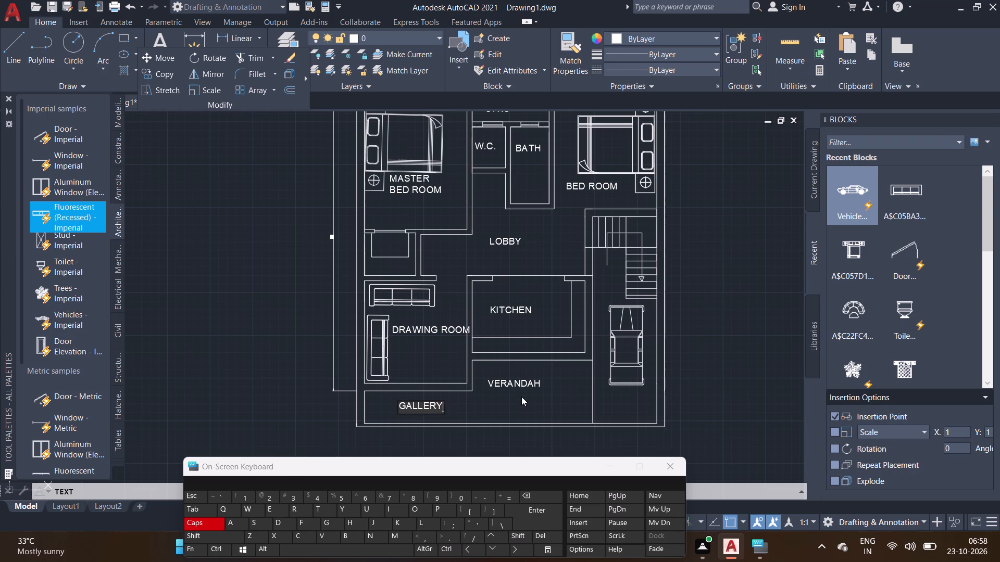
click(601, 400)
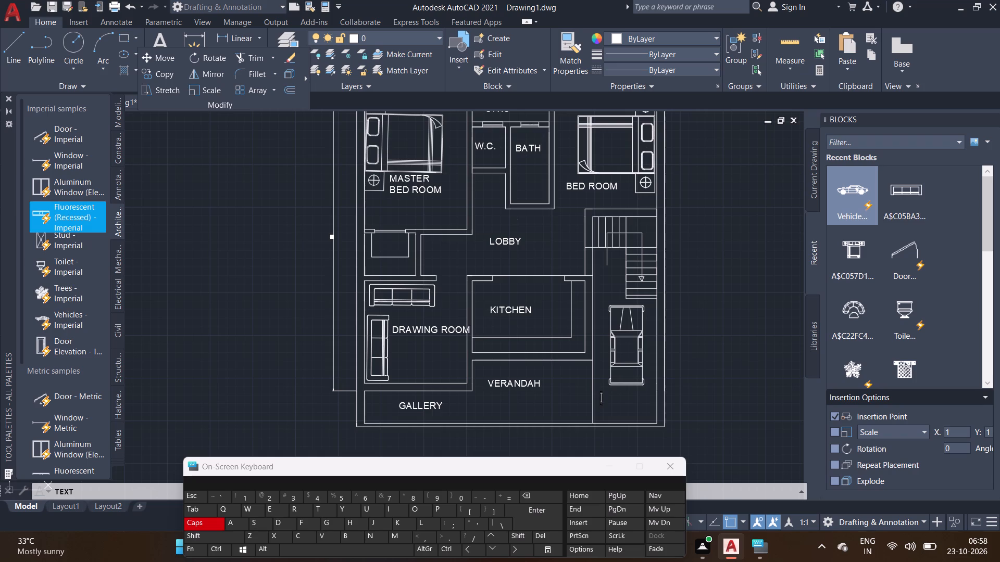
text(PORCH)
Add the text UP at the start of the stair direction line, below the upper flight.
ctrl+scroll(609, 287, up, 2)
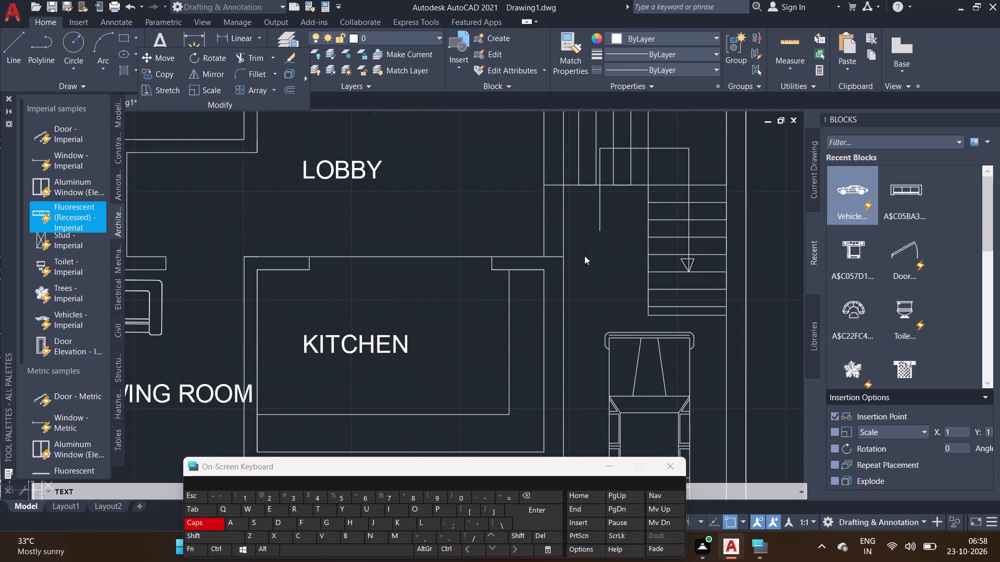
click(586, 248)
key(u)
key(p)
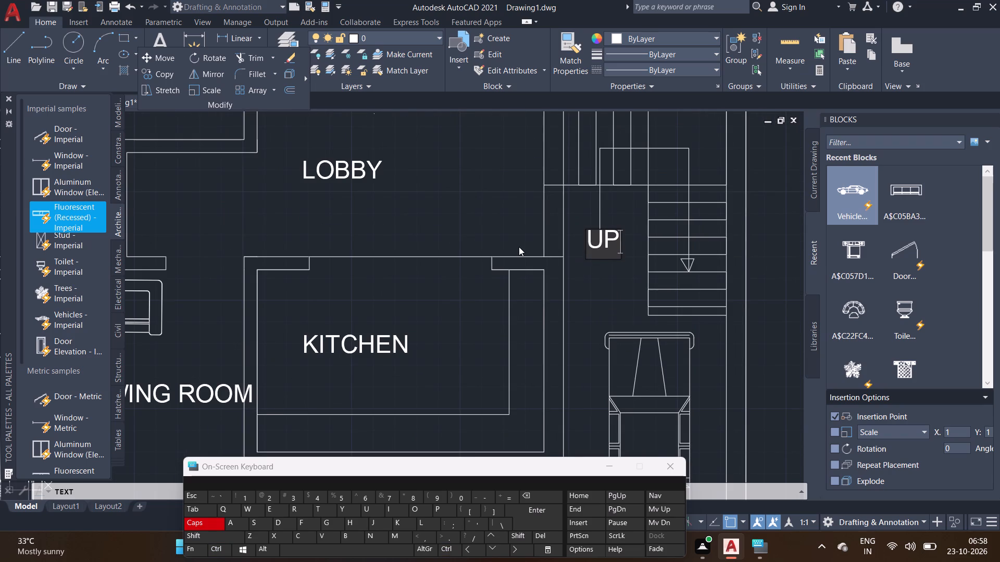
ctrl+scroll(519, 247, down, 2)
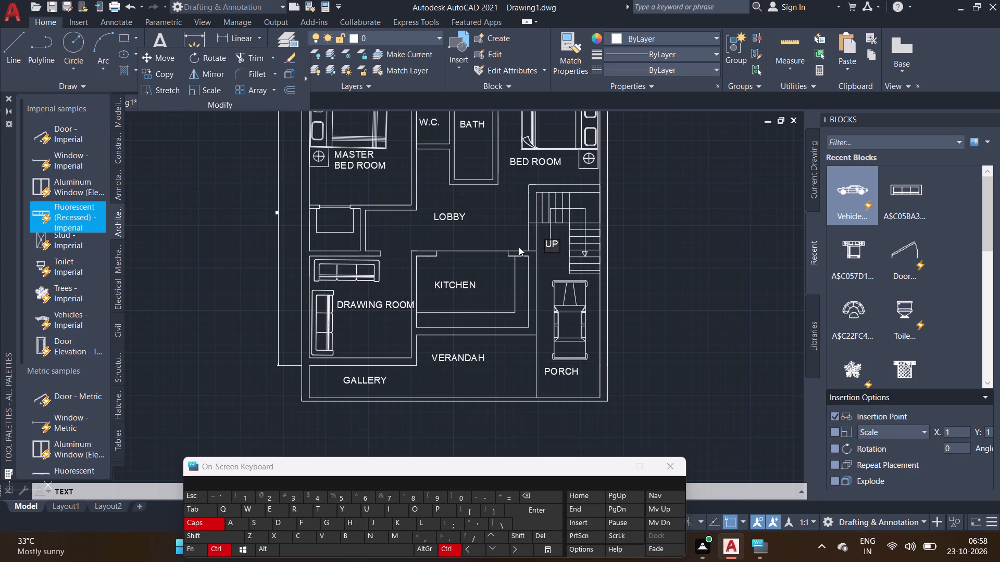
ctrl+scroll(519, 247, down, 1)
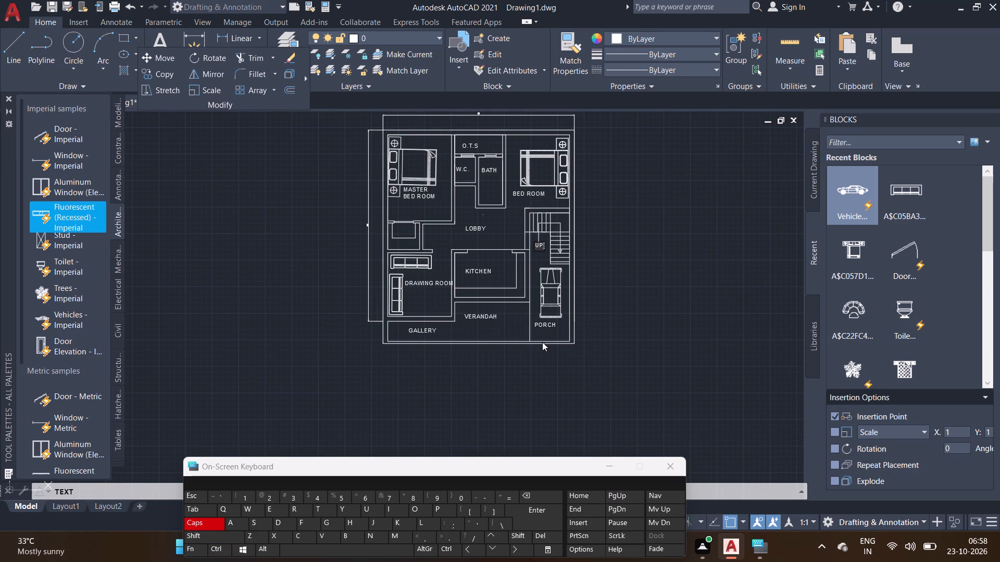
Add the text GATE 7' 0" below the PORCH label, just inside the plan's bottom wall, and end the text command.
ctrl+scroll(542, 342, up, 2)
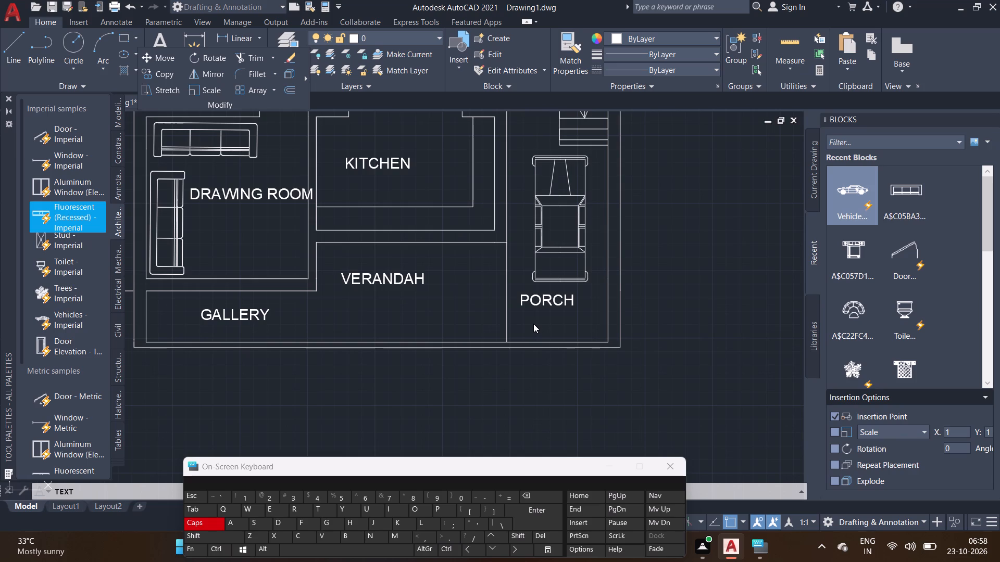
ctrl+scroll(533, 324, up, 1)
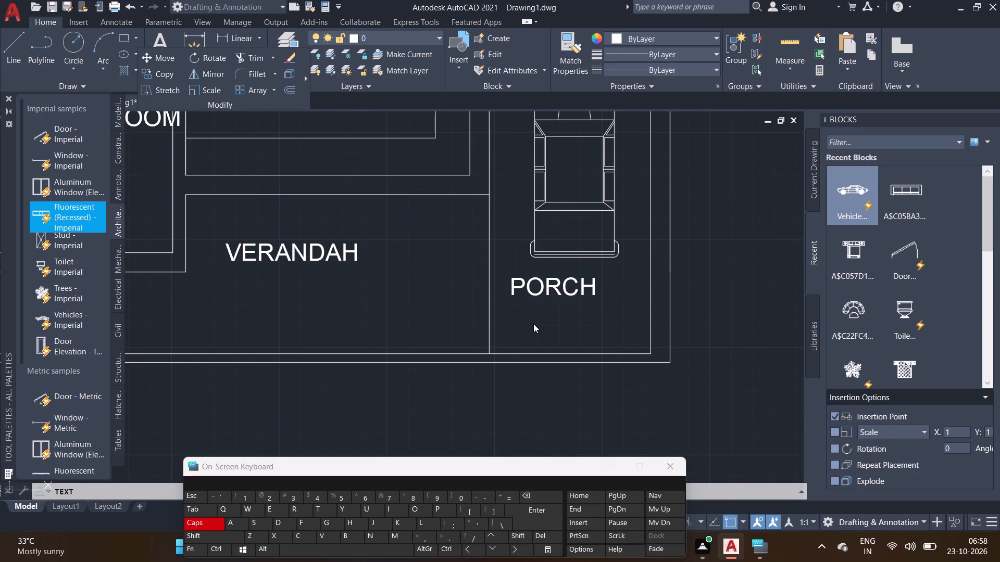
click(507, 344)
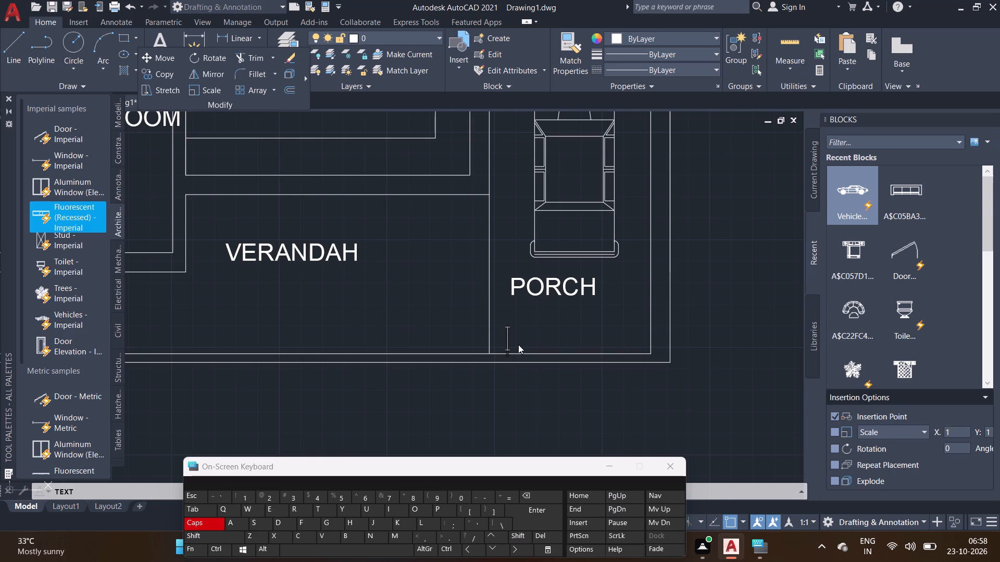
click(516, 340)
text(GA)
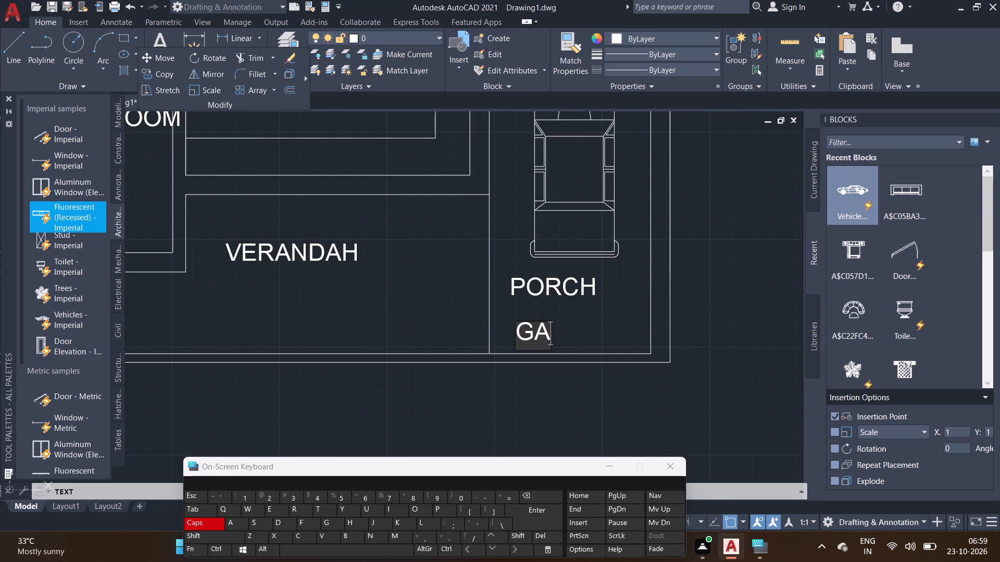
text(TE)
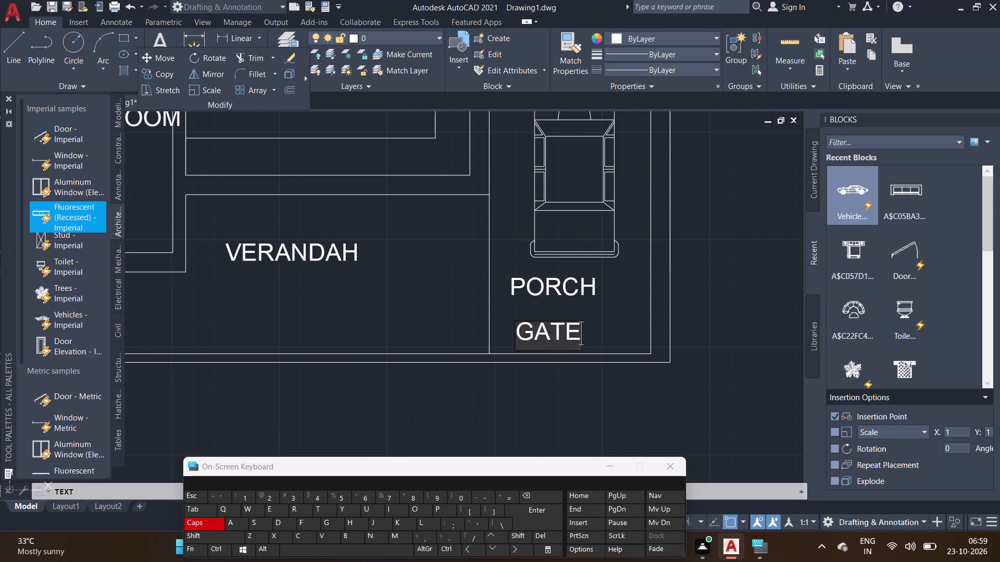
key(space)
key(space)
key(7)
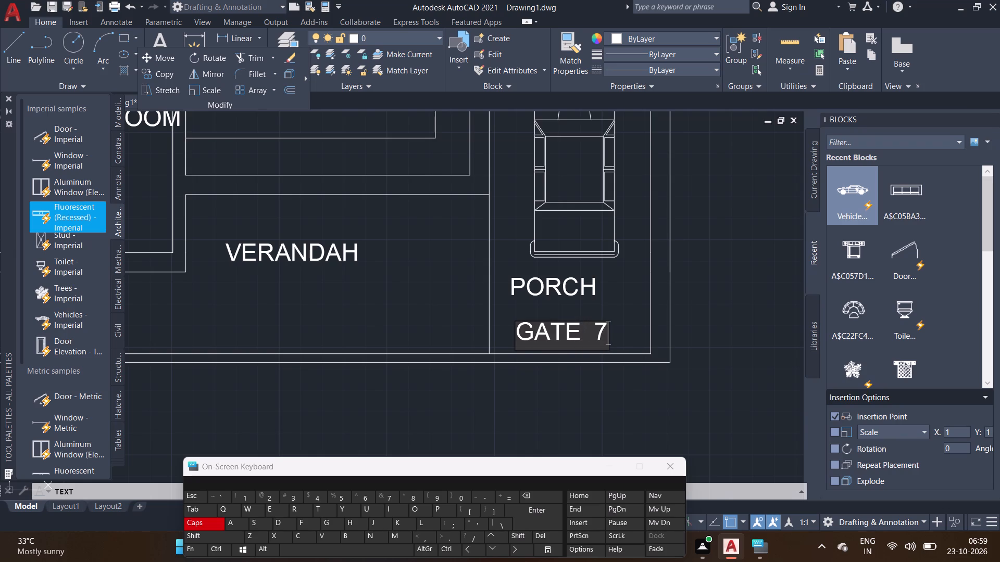
key(apostrophe)
key(space)
key(0)
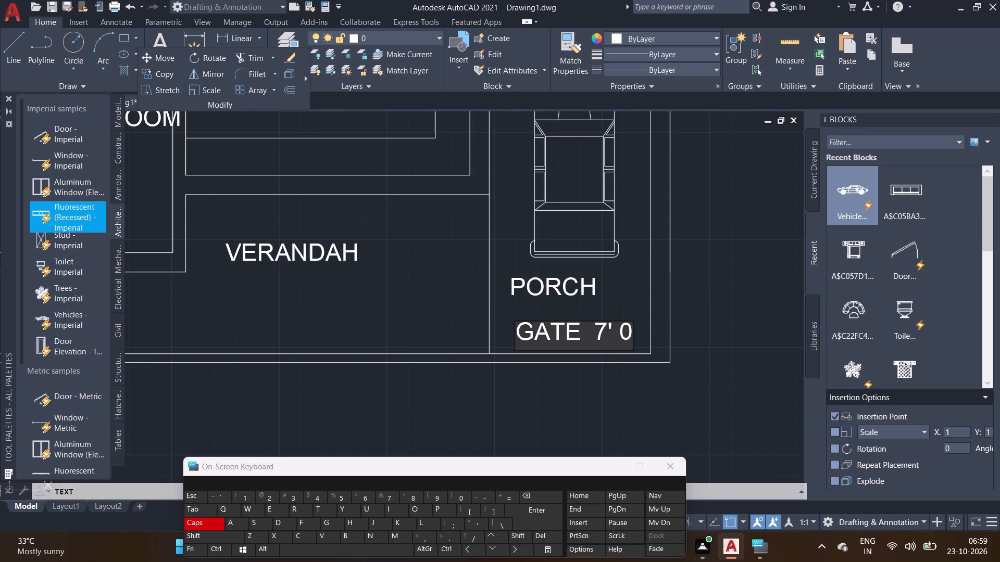
key(shift+quotedbl)
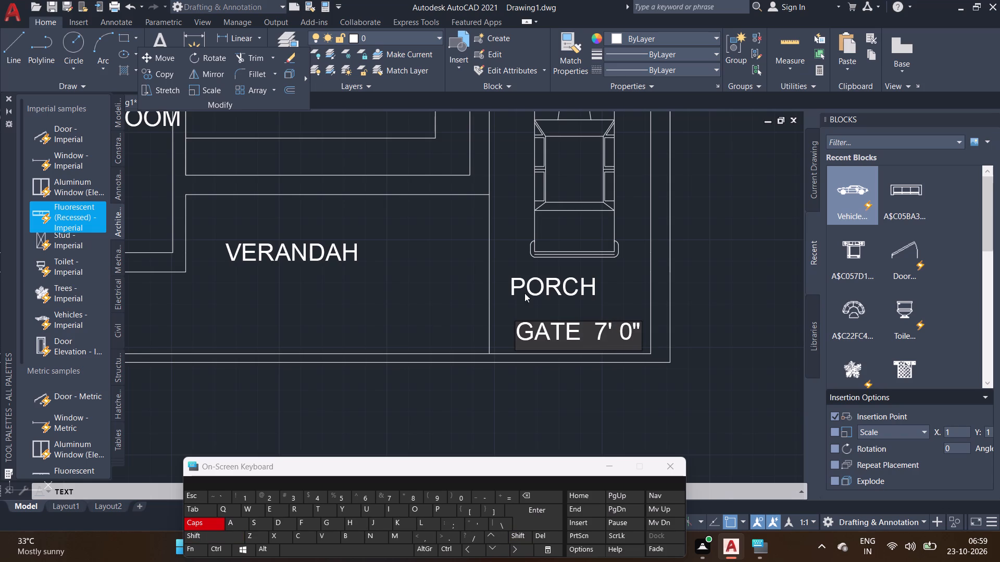
ctrl+scroll(530, 255, down, 2)
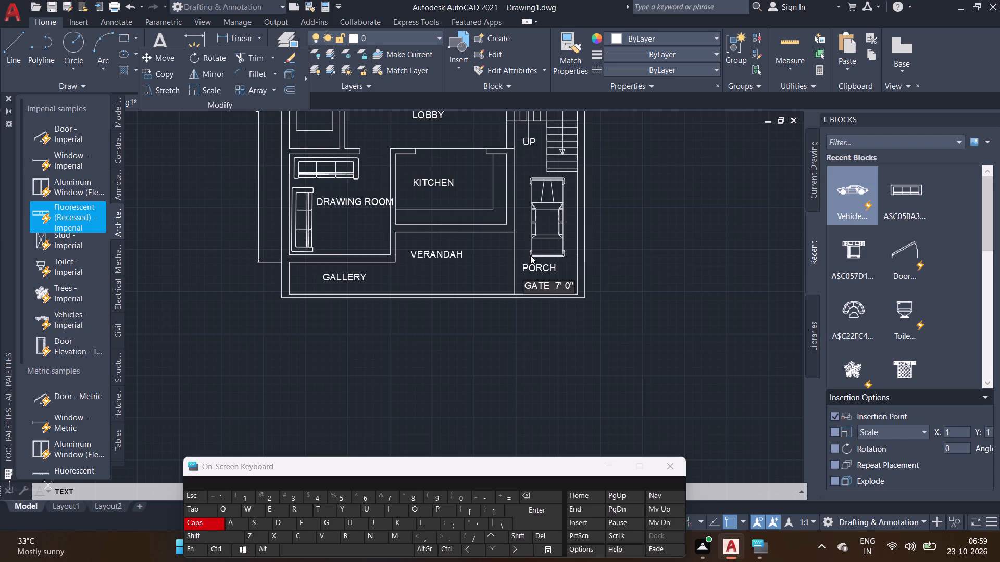
ctrl+scroll(530, 255, down, 3)
ctrl+scroll(530, 255, up, 2)
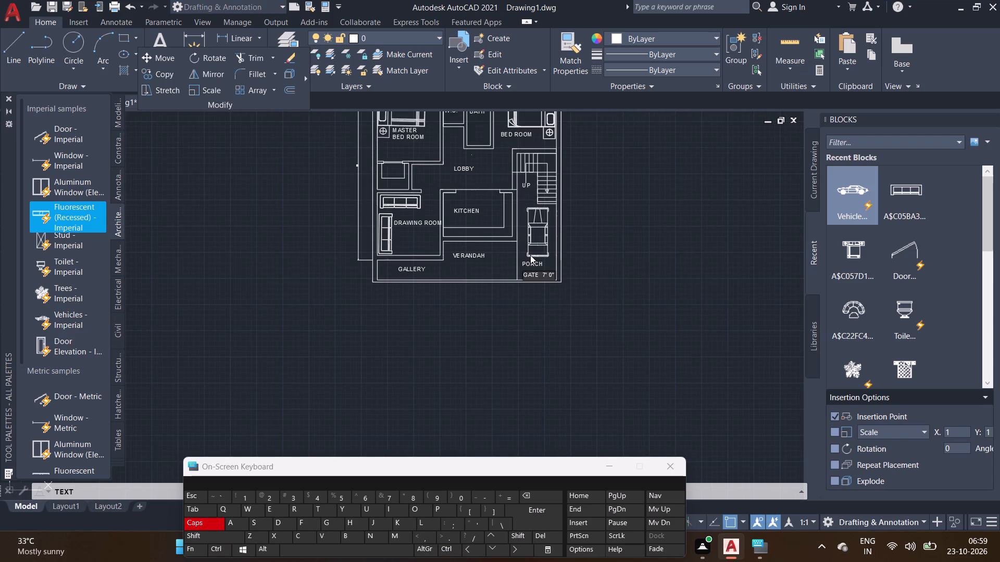
ctrl+scroll(530, 255, up, 2)
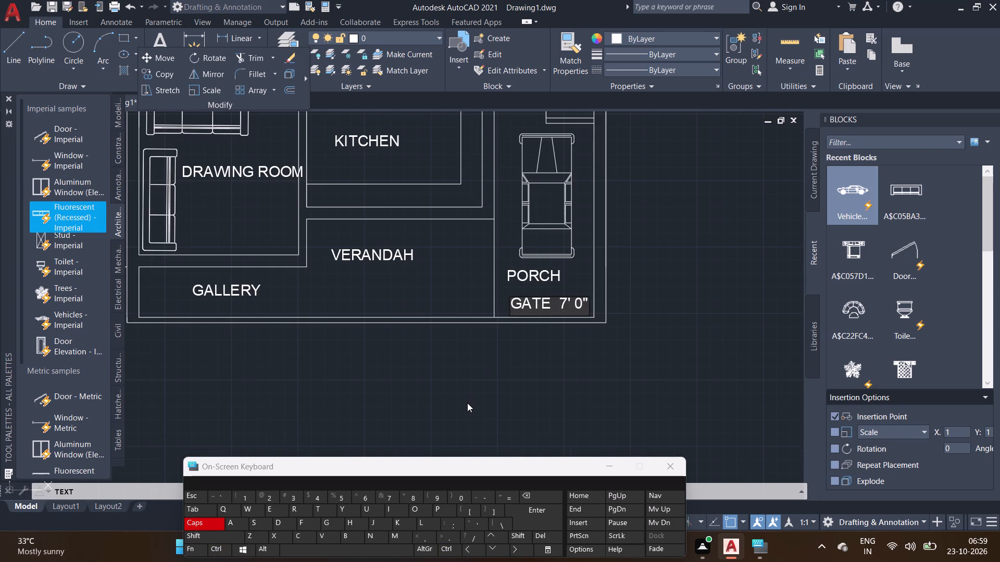
right_click(467, 403)
click(426, 394)
key(Escape)
key(Escape)
key(Escape)
key(Escape)
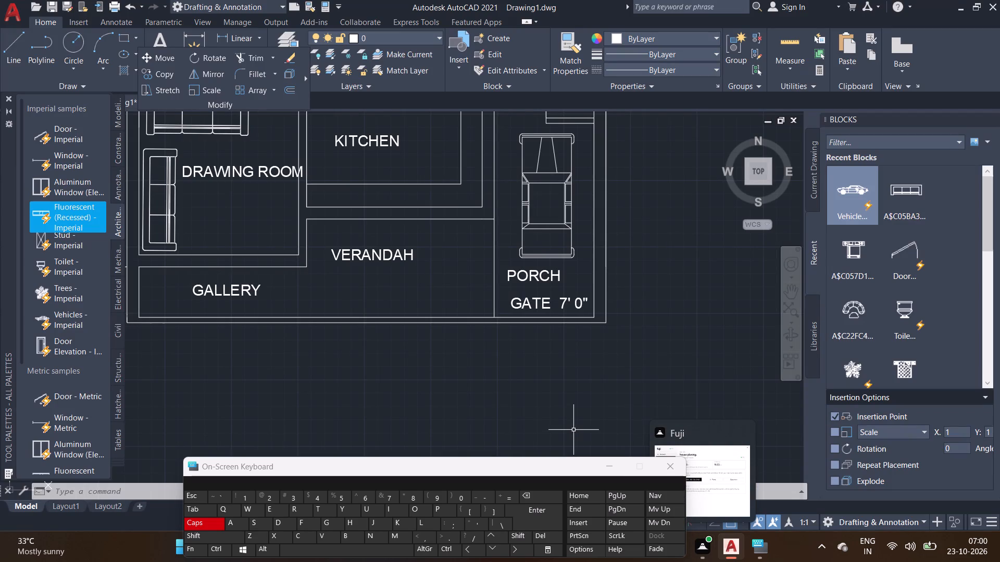
ctrl+scroll(573, 430, down, 3)
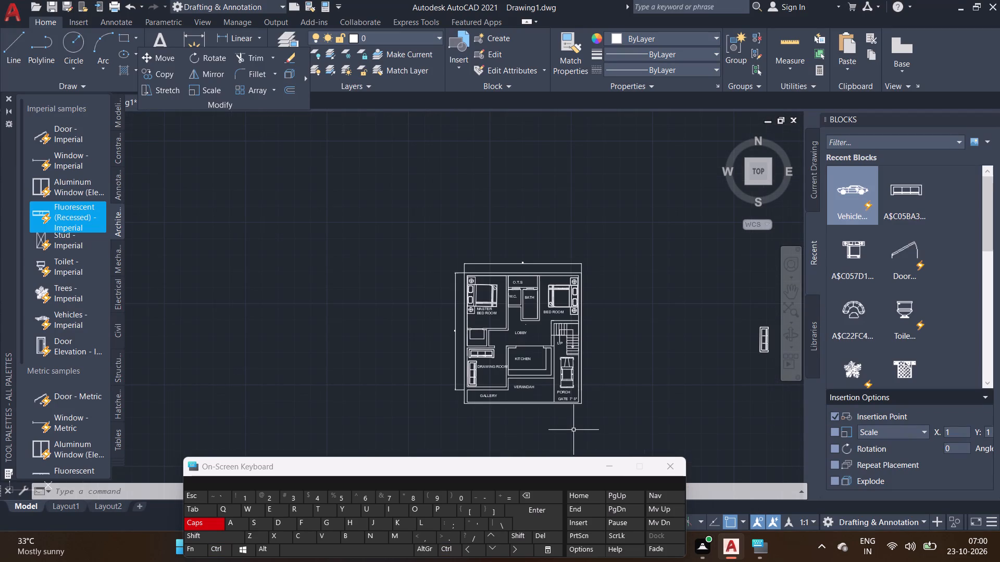
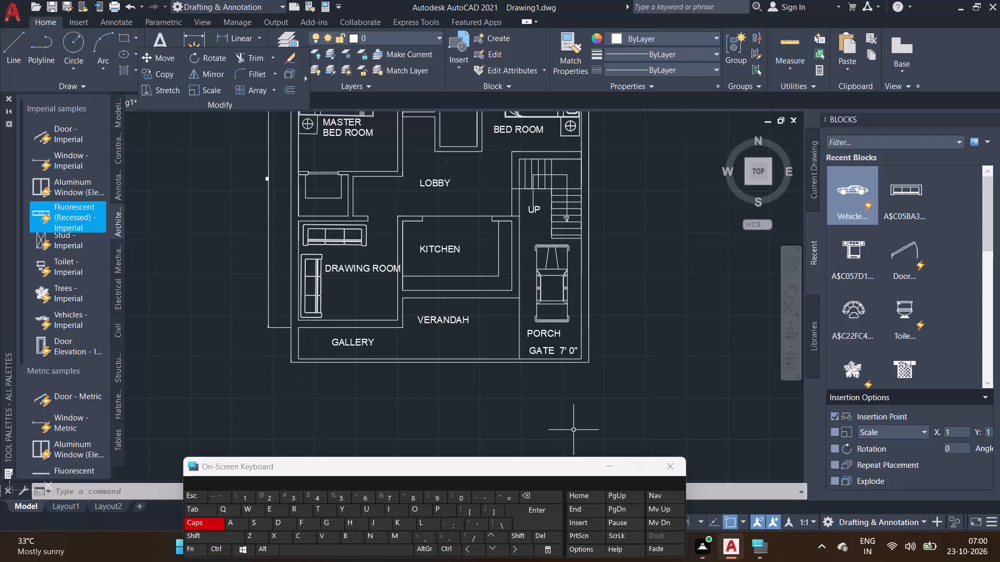
Delete the existing bed with its side tables from the master bed room.
click(786, 296)
drag(653, 291, 658, 367)
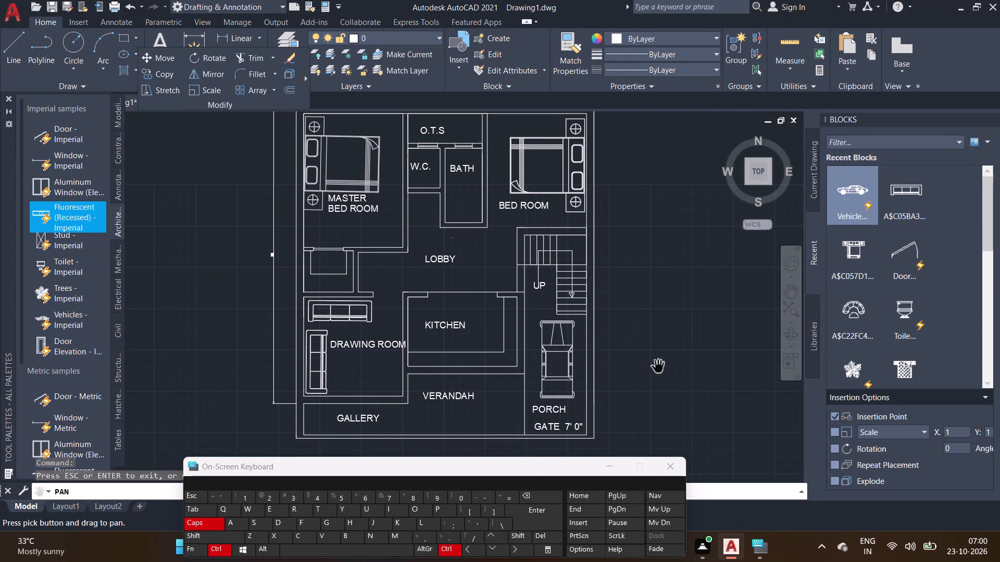
ctrl+scroll(658, 367, down, 1)
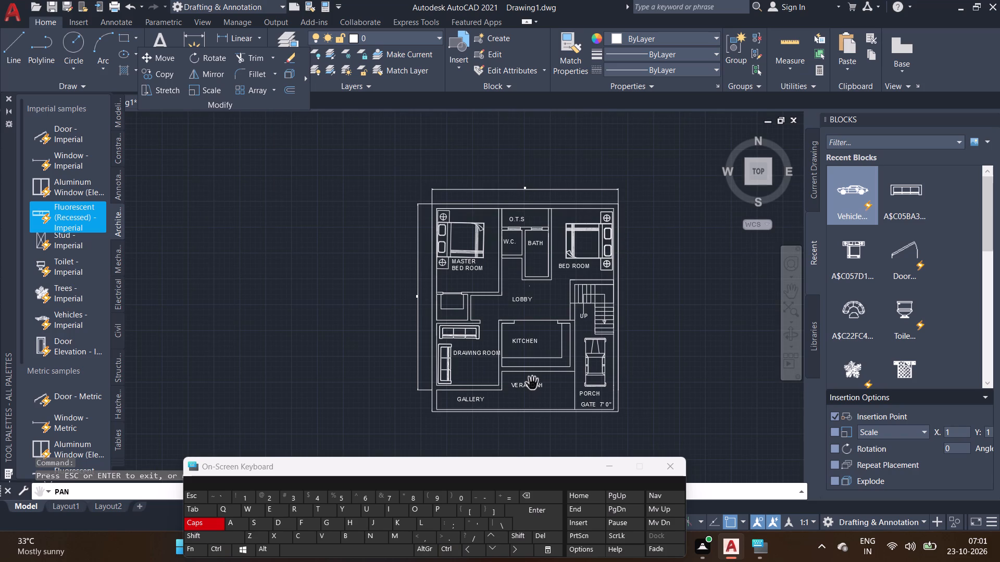
ctrl+scroll(532, 384, up, 1)
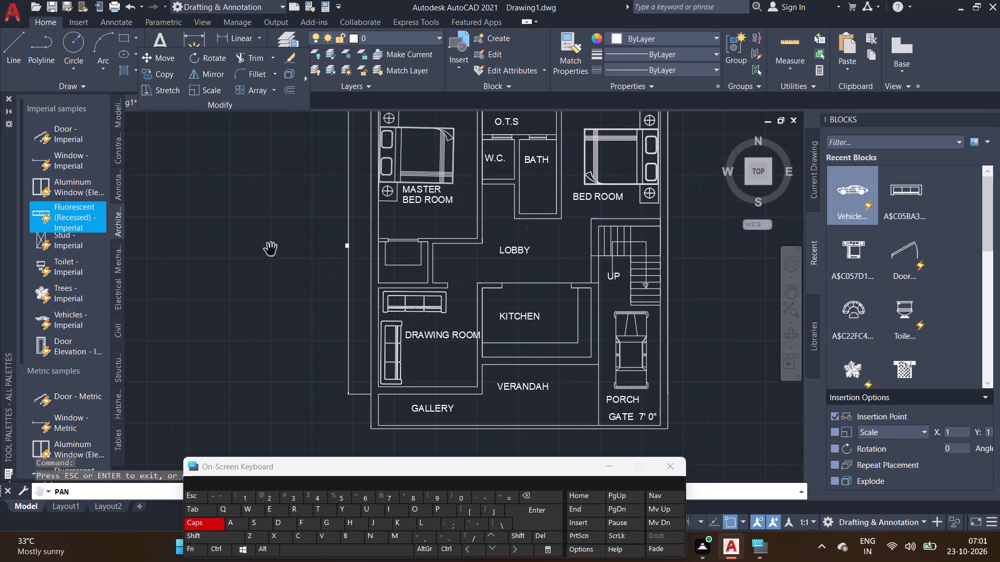
right_click(271, 250)
click(283, 258)
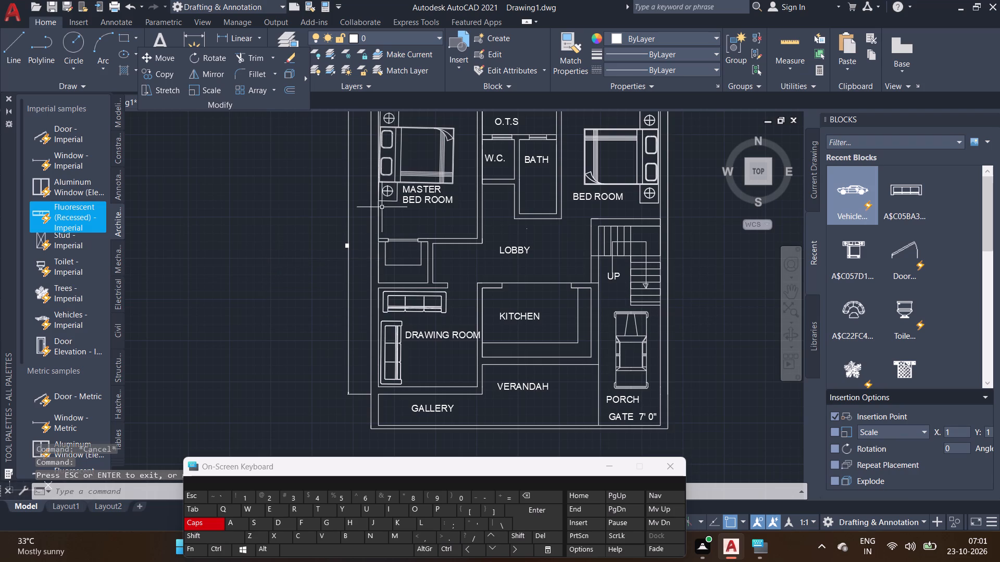
click(401, 162)
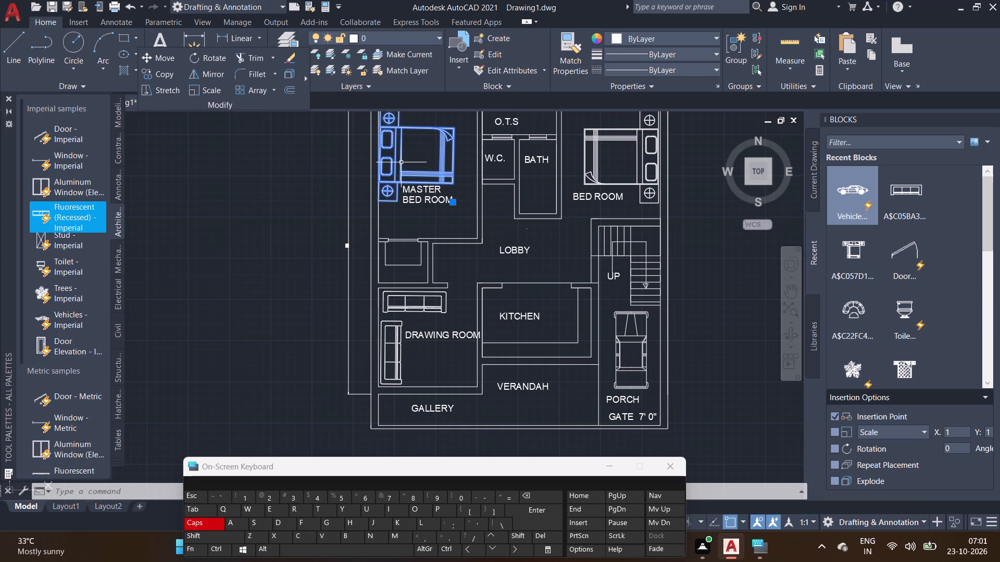
key(Delete)
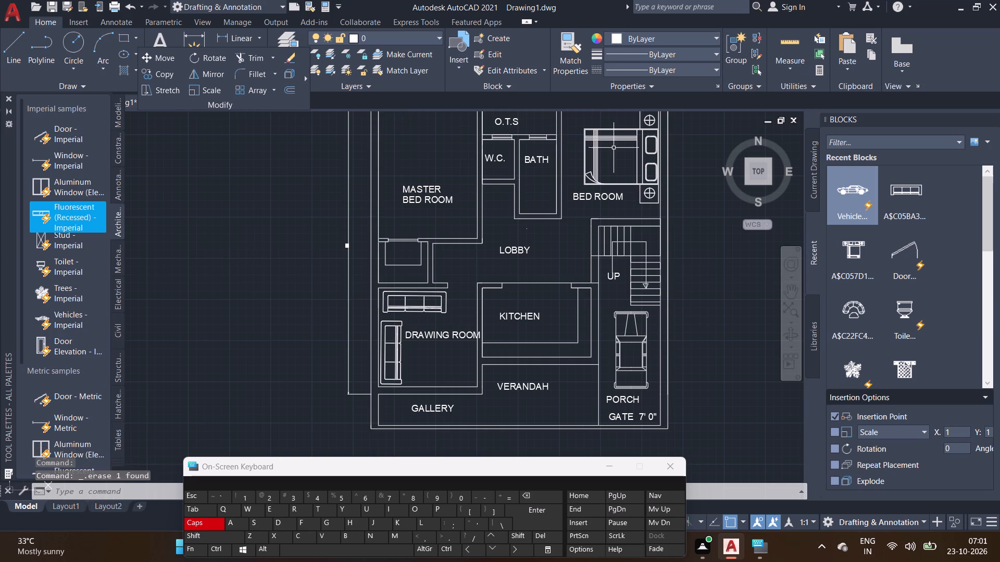
Copy the bed from the BED ROOM horizontally about 19'-8" into the master bed room.
click(587, 137)
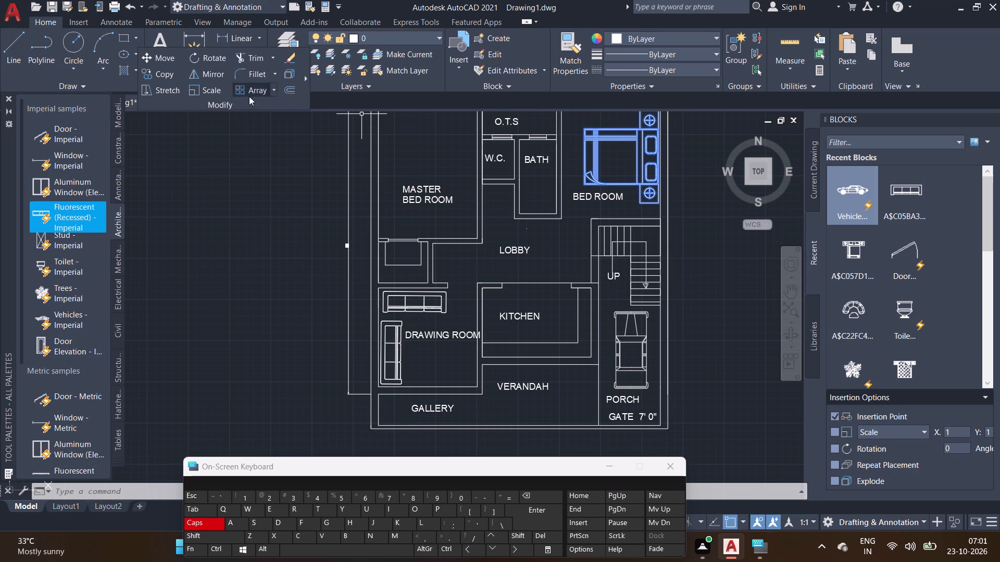
click(168, 70)
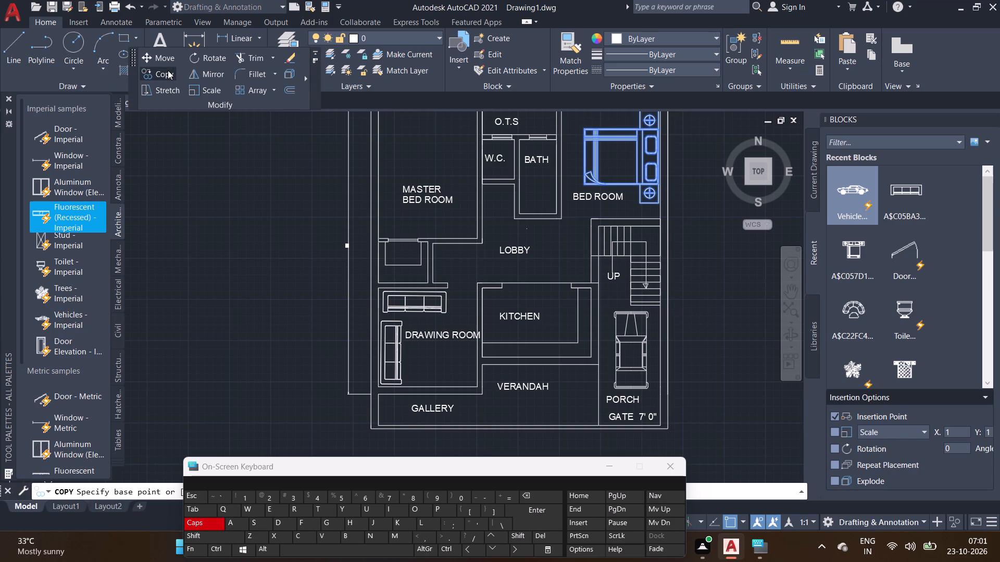
double_click(168, 70)
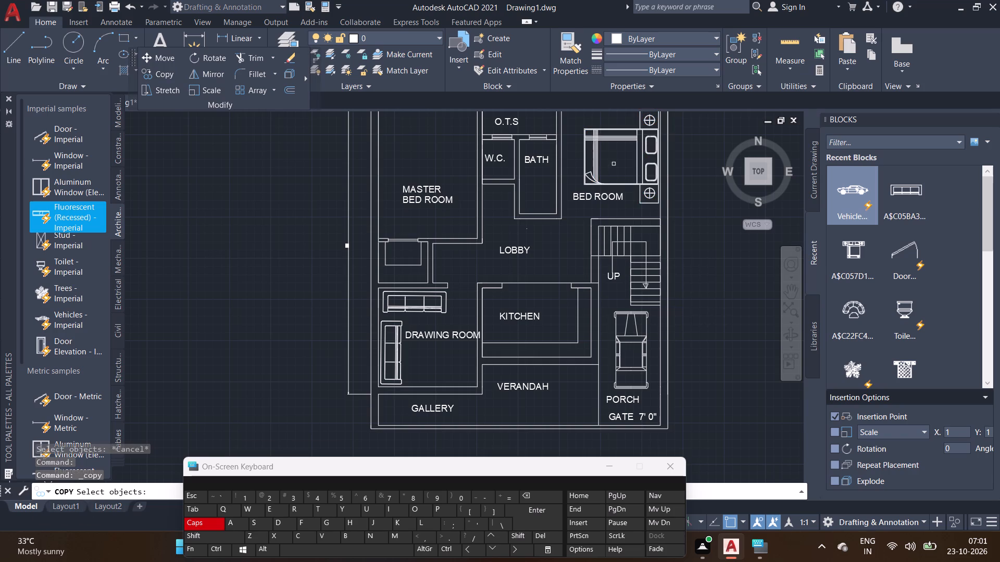
click(593, 139)
right_click(593, 139)
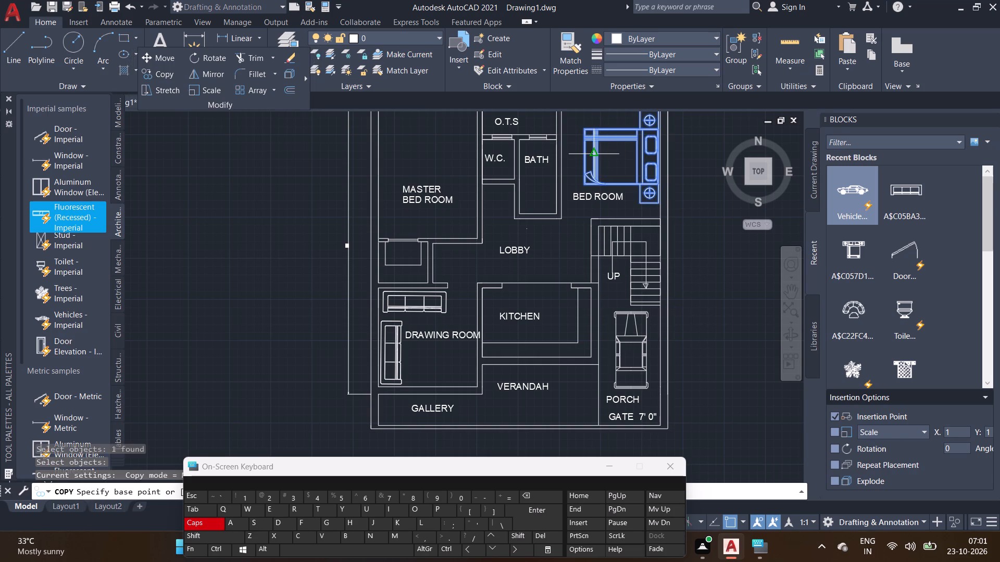
drag(593, 151, 416, 146)
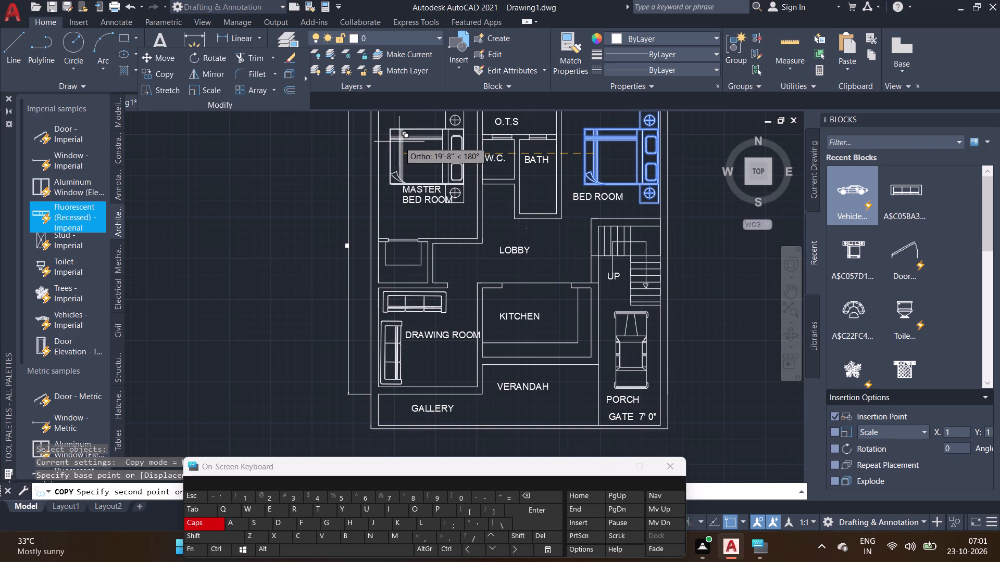
click(399, 142)
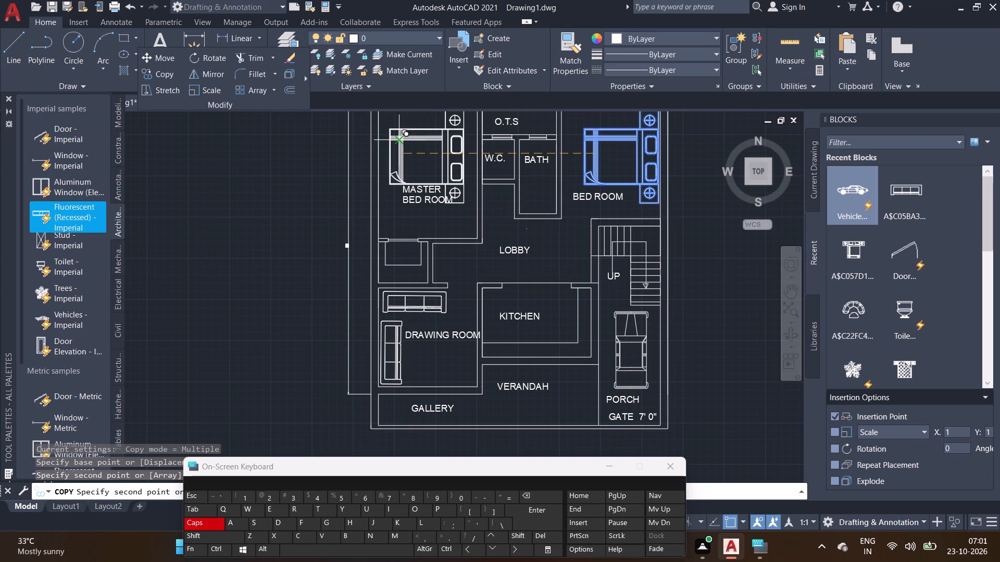
right_click(267, 155)
click(277, 161)
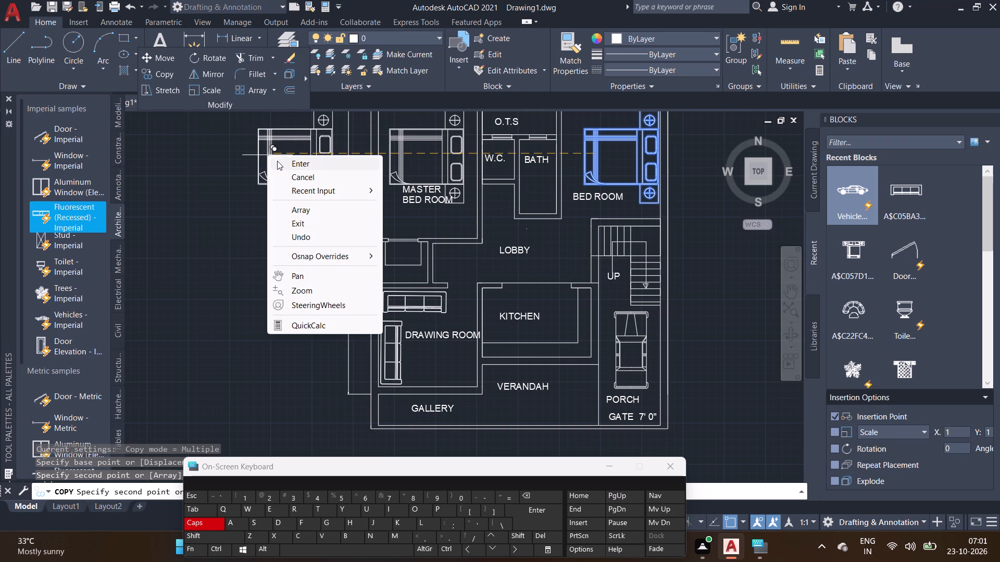
Rotate the copied bed 180° about its lower-left corner so its headboard faces the plan's left side.
click(400, 145)
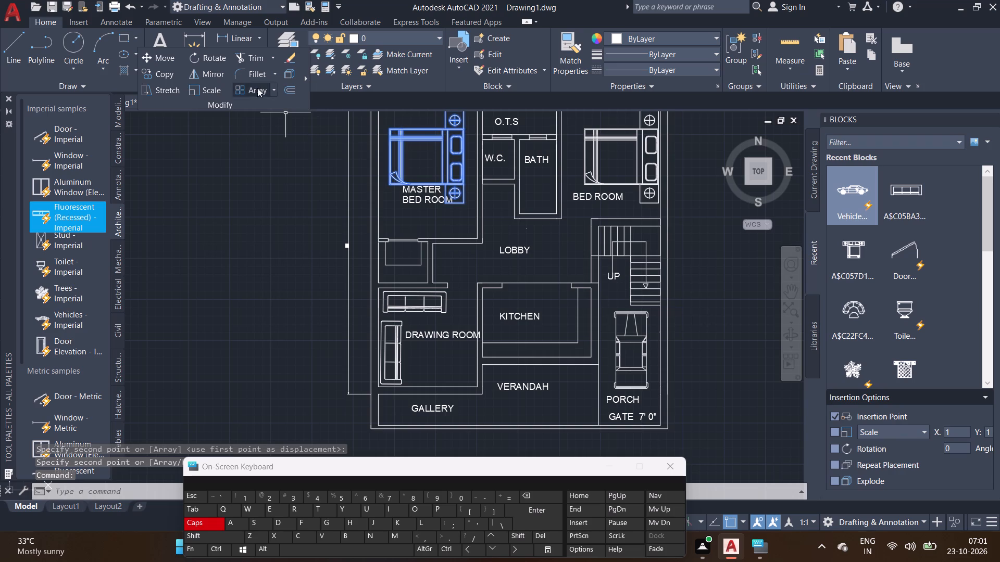
click(218, 57)
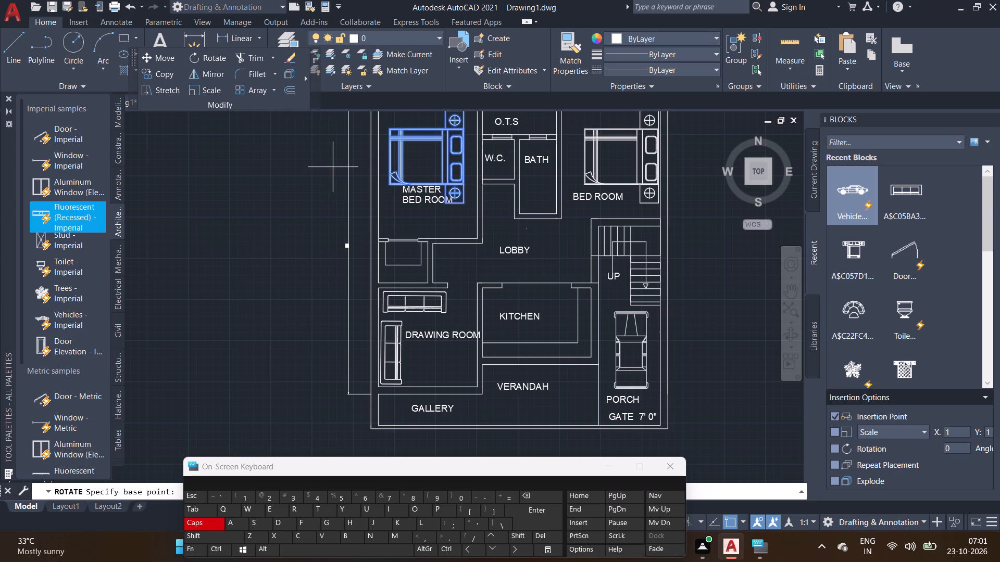
click(389, 186)
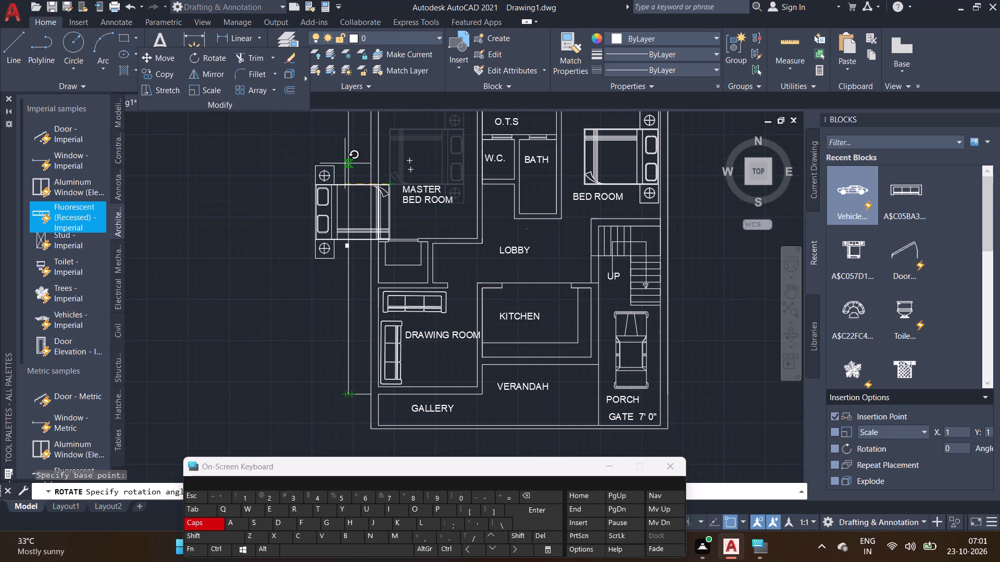
click(327, 175)
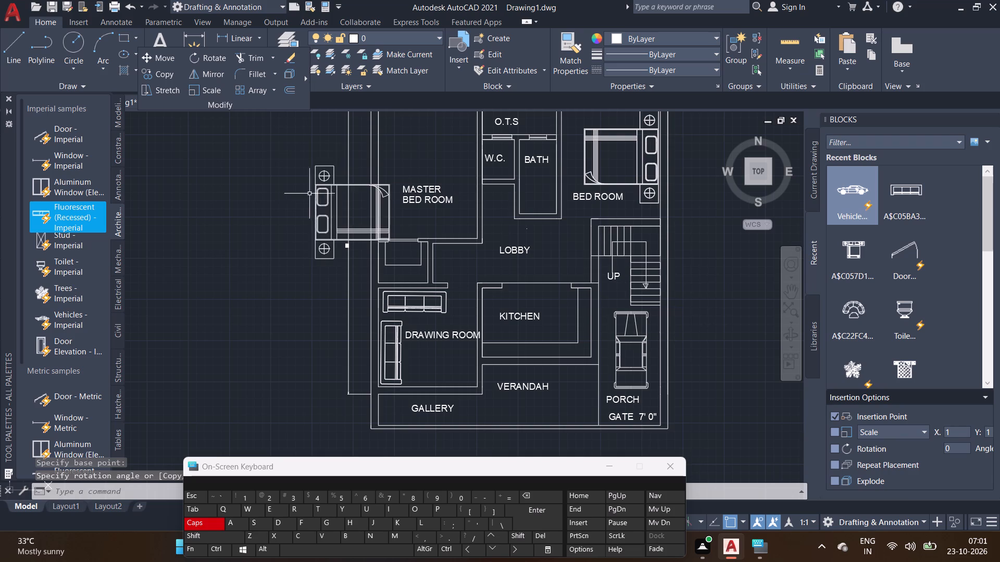
Turn ortho off and move the rotated bed into the master bed room, with its headboard against the left wall.
click(315, 194)
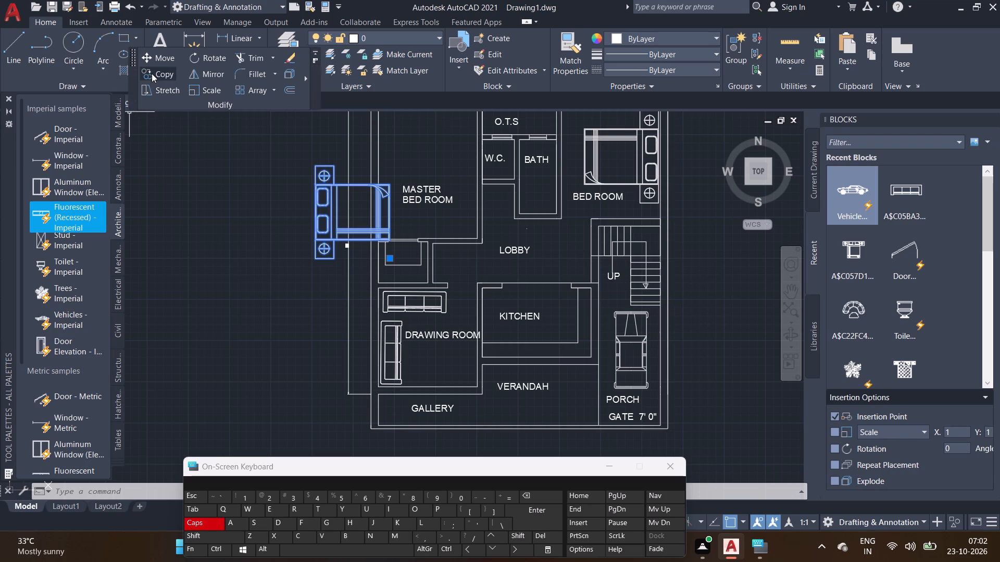
click(161, 60)
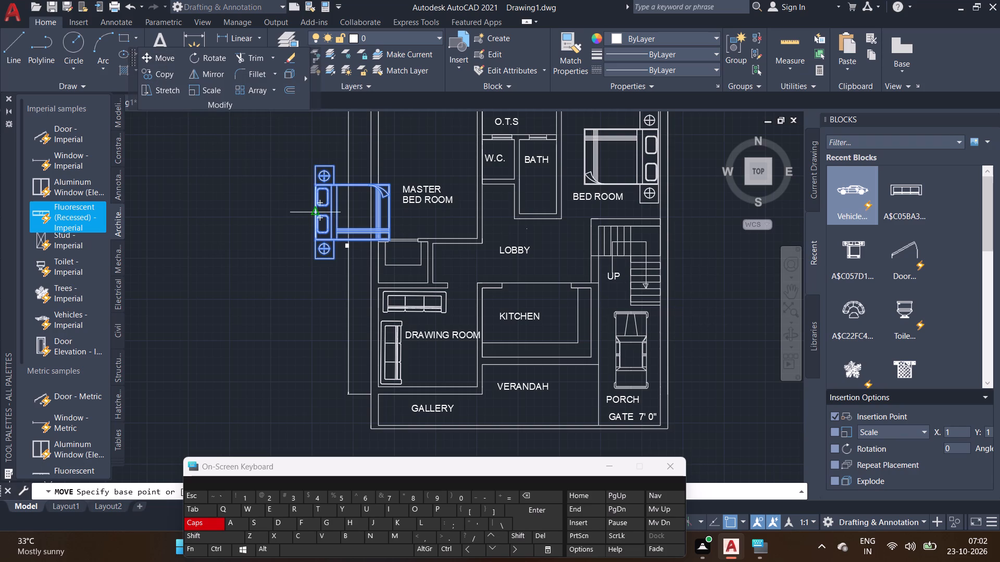
drag(317, 210, 396, 143)
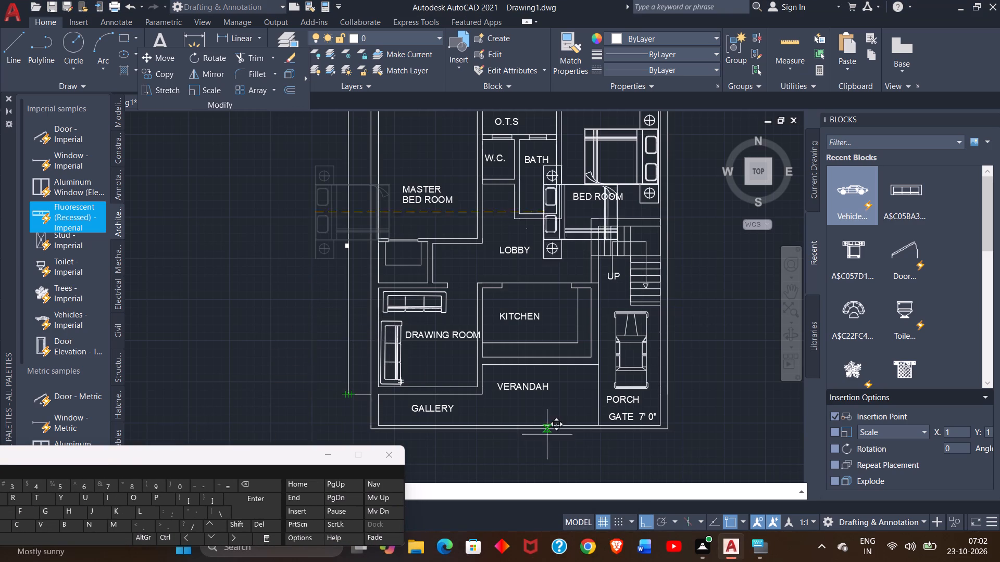
click(639, 523)
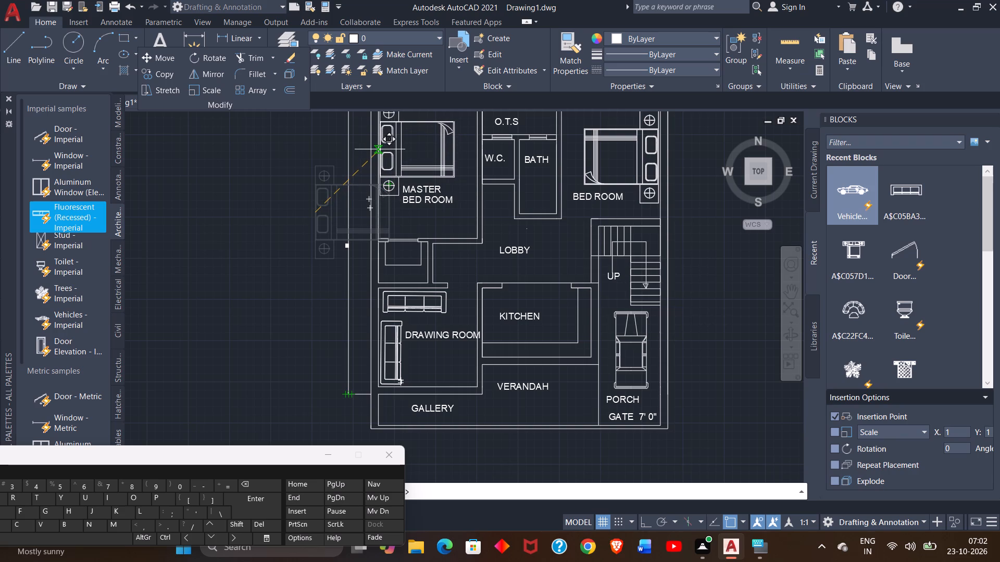
click(380, 149)
right_click(312, 158)
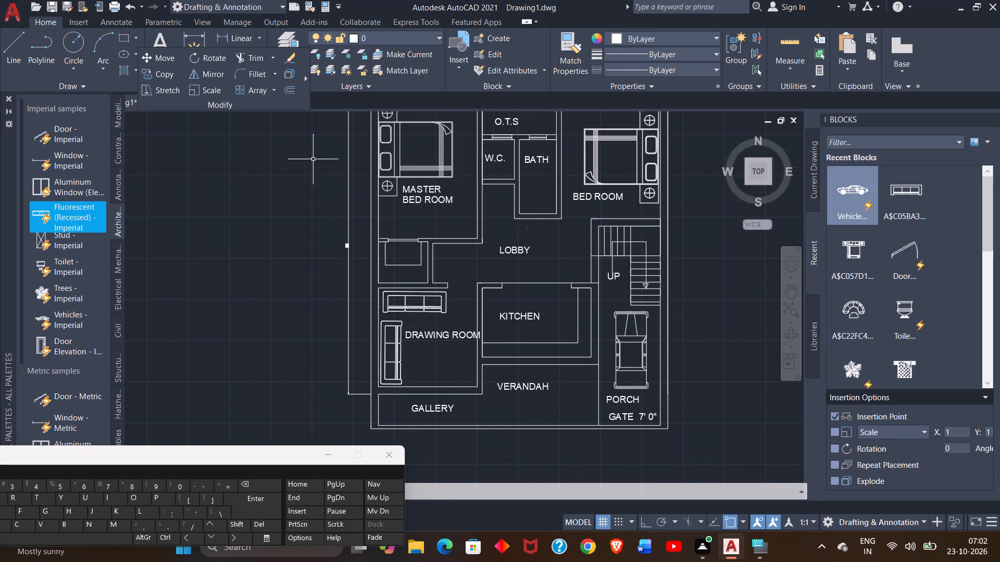
triple_click(247, 176)
triple_click(247, 176)
right_click(247, 176)
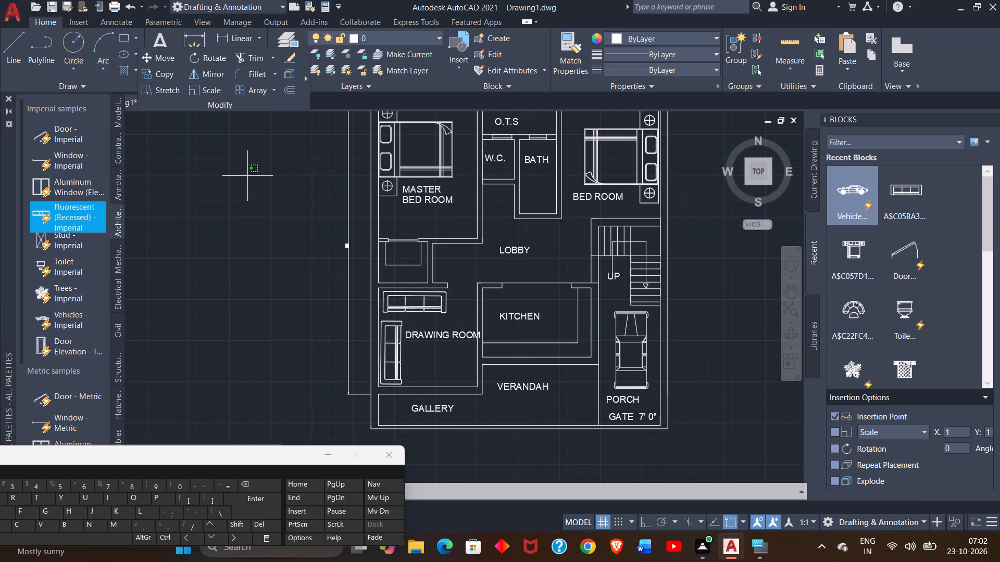
click(247, 176)
click(207, 158)
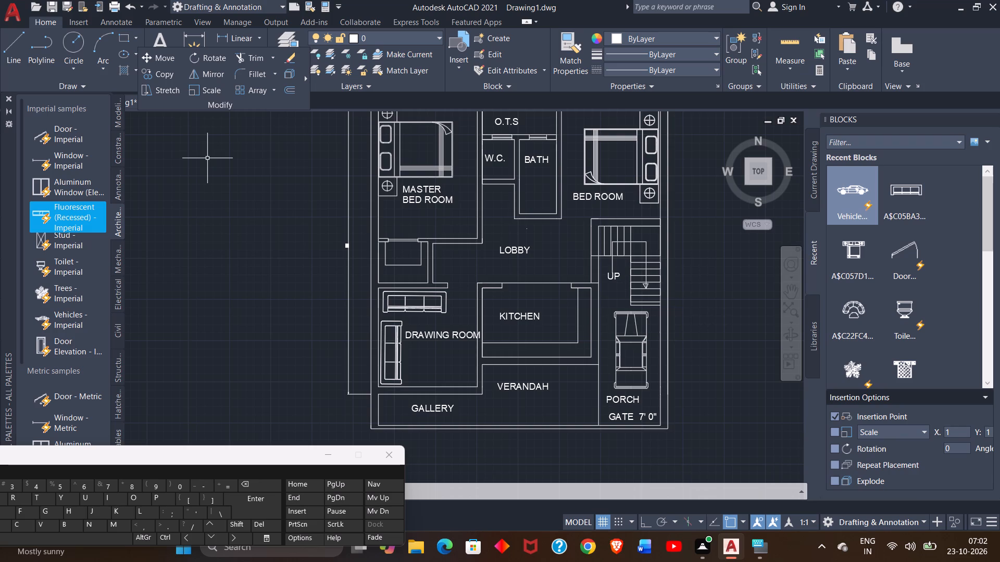
Move the master bed room bed slightly down along the left wall, away from the top wall.
click(784, 290)
drag(697, 258, 677, 324)
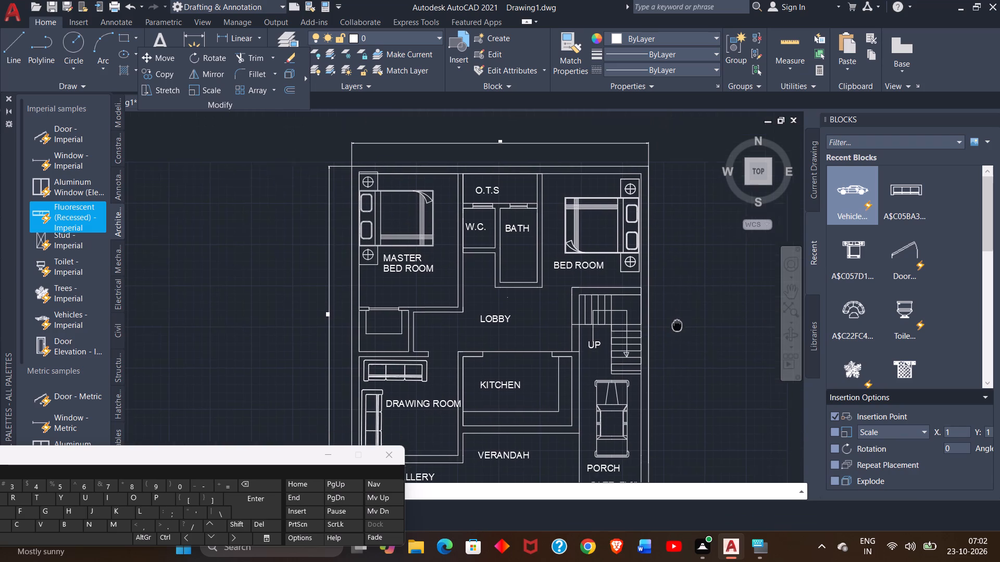
drag(677, 324, 674, 317)
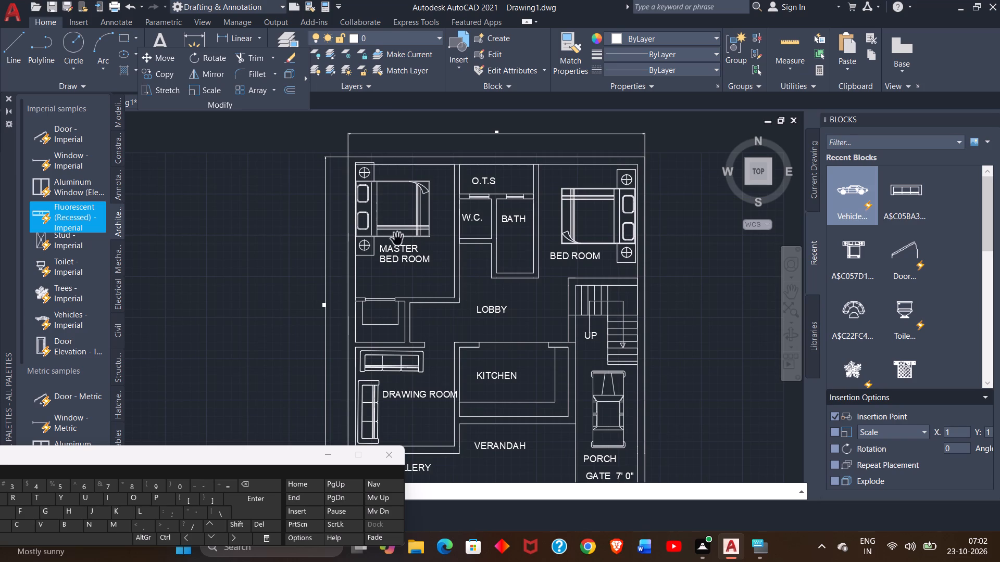
ctrl+scroll(382, 238, up, 2)
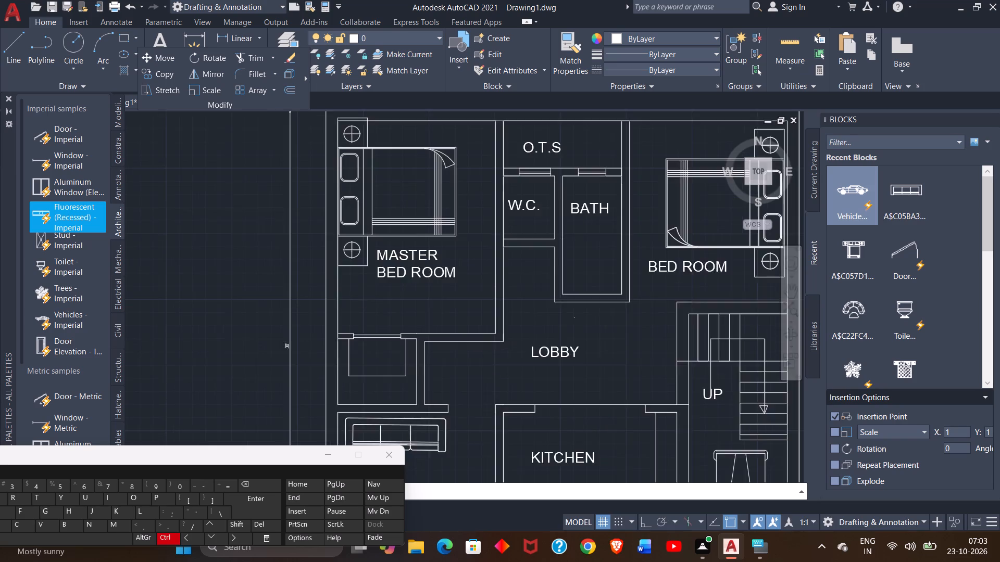
ctrl+scroll(382, 238, down, 3)
ctrl+scroll(382, 238, up, 1)
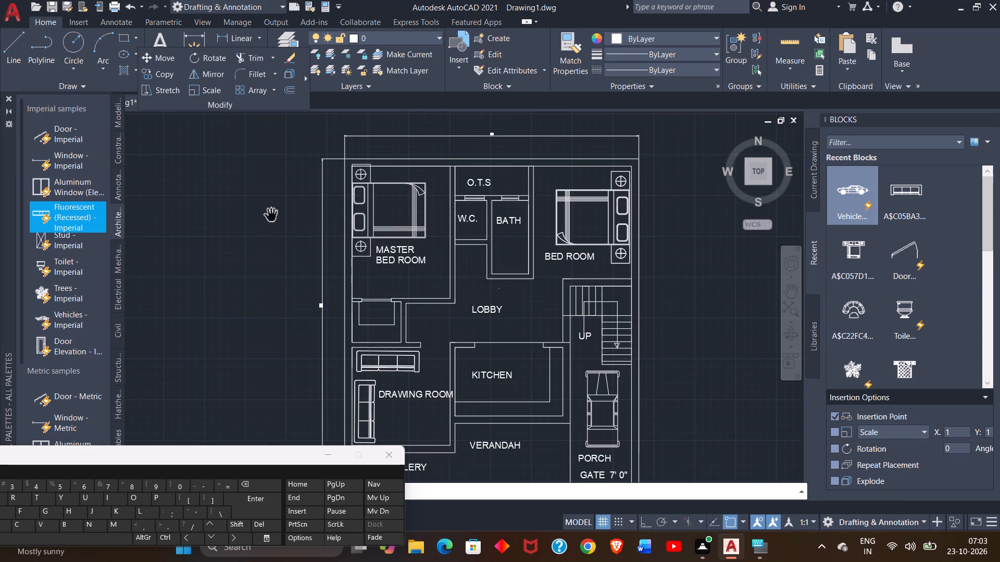
right_click(256, 213)
click(269, 225)
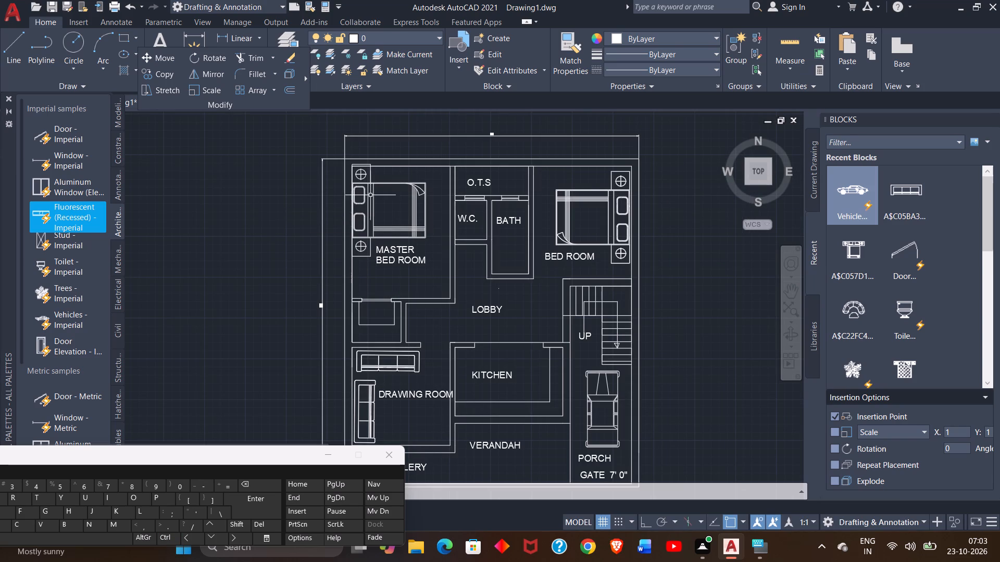
click(370, 184)
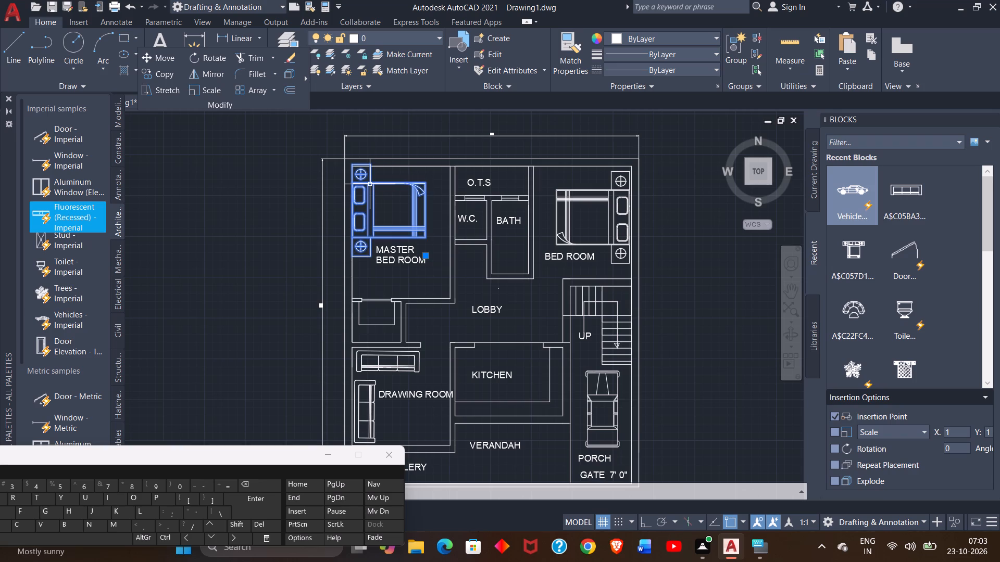
click(147, 54)
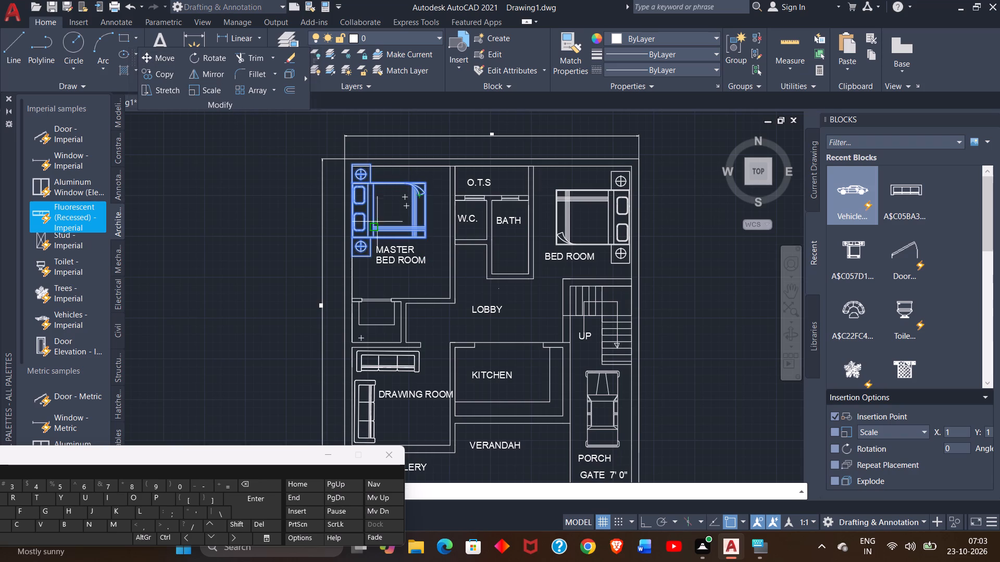
click(369, 211)
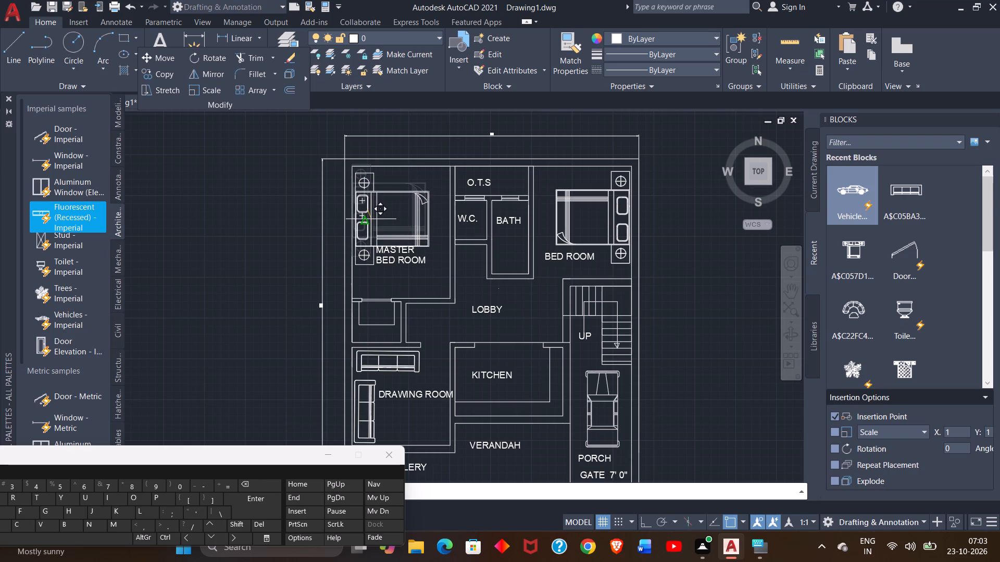
click(369, 219)
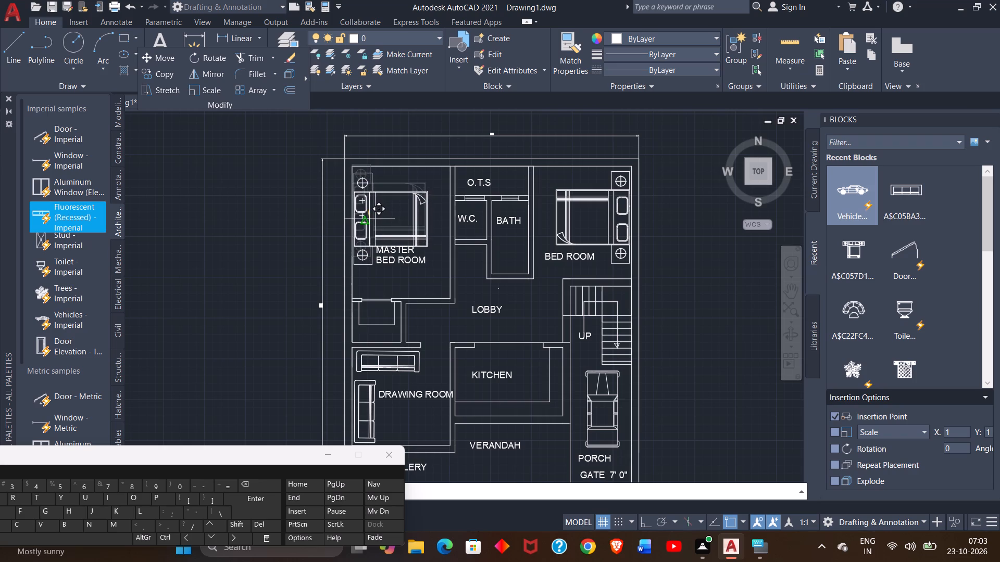
ctrl+scroll(369, 219, up, 1)
click(359, 202)
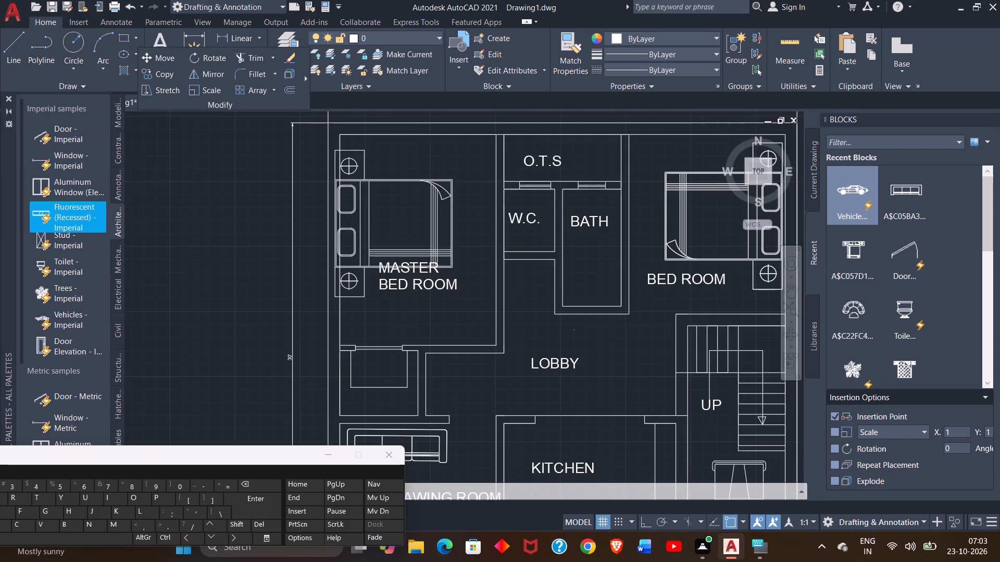
Move the master bed room bed slightly right so its headboard and side tables sit clear inside the left wall.
click(165, 58)
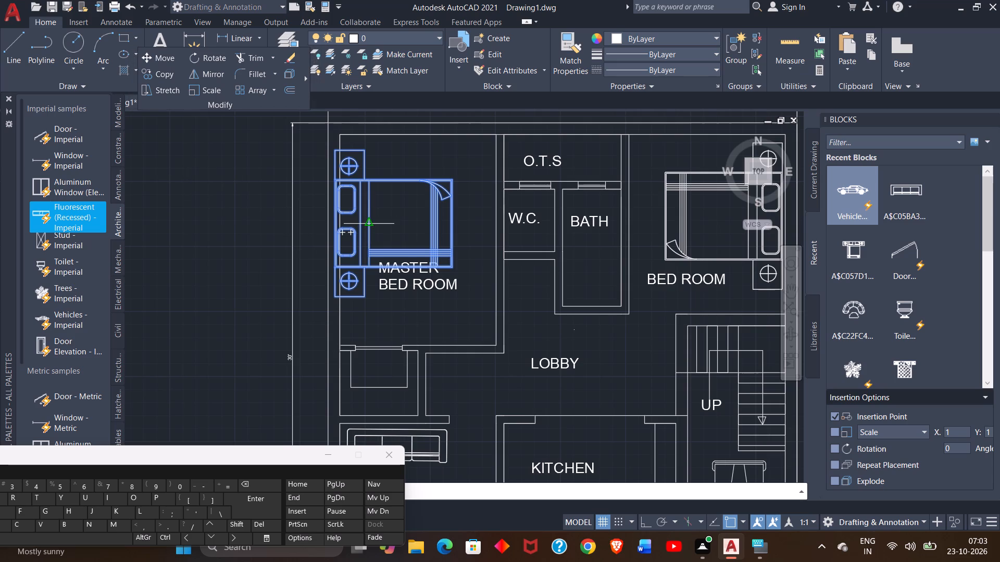
drag(368, 225, 381, 224)
click(381, 224)
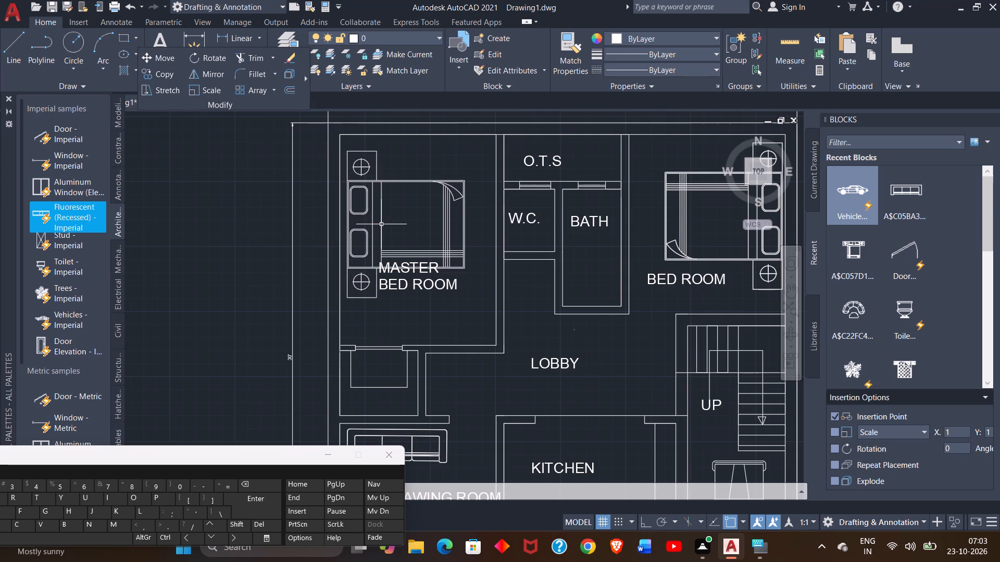
right_click(248, 252)
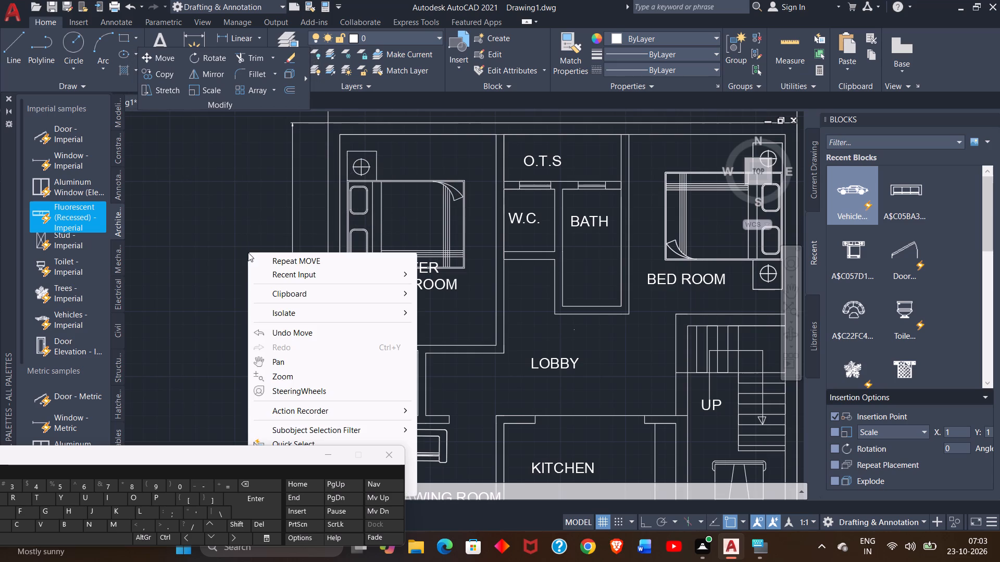
right_click(230, 249)
right_click(230, 249)
right_click(230, 249)
double_click(195, 244)
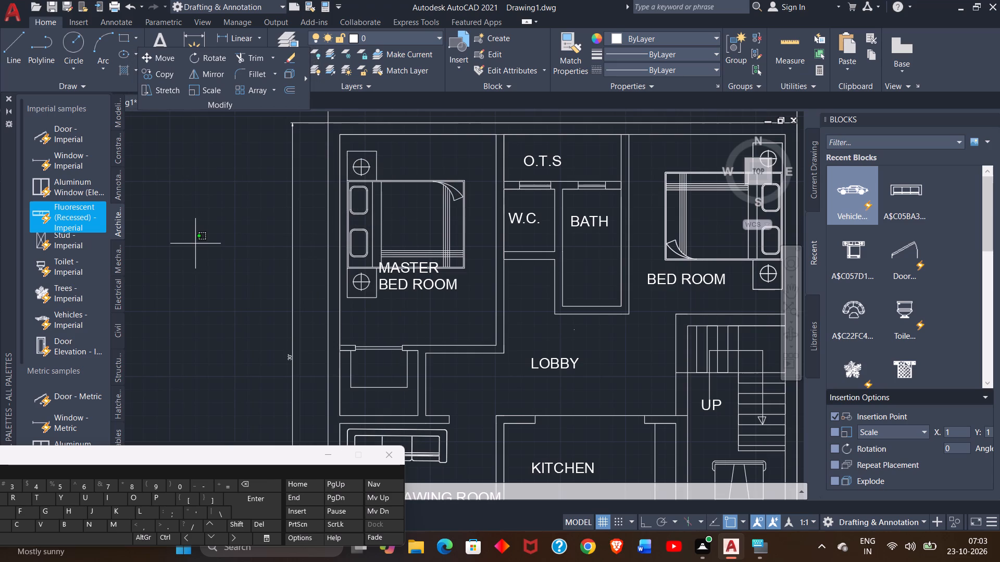
click(195, 244)
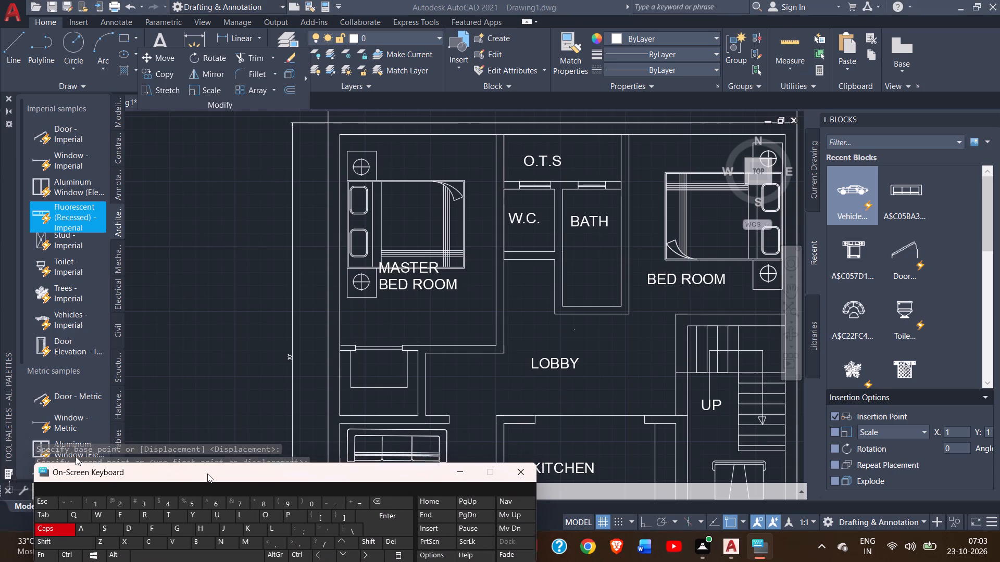
key(Escape)
key(Escape)
key(Escape)
key(Escape)
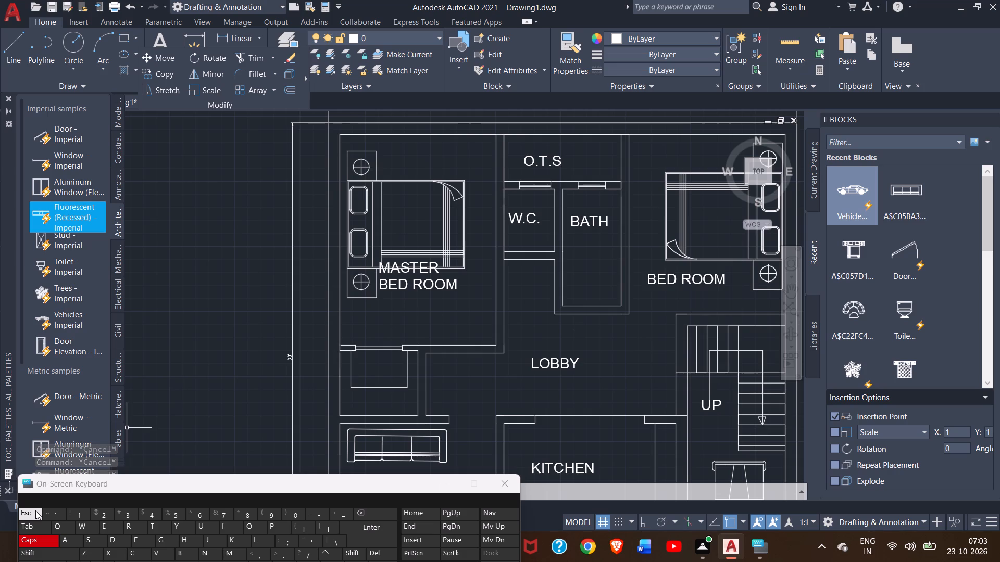
Delete the tiny leftover object in the lobby, just above the LOBBY label.
ctrl+scroll(32, 493, down, 1)
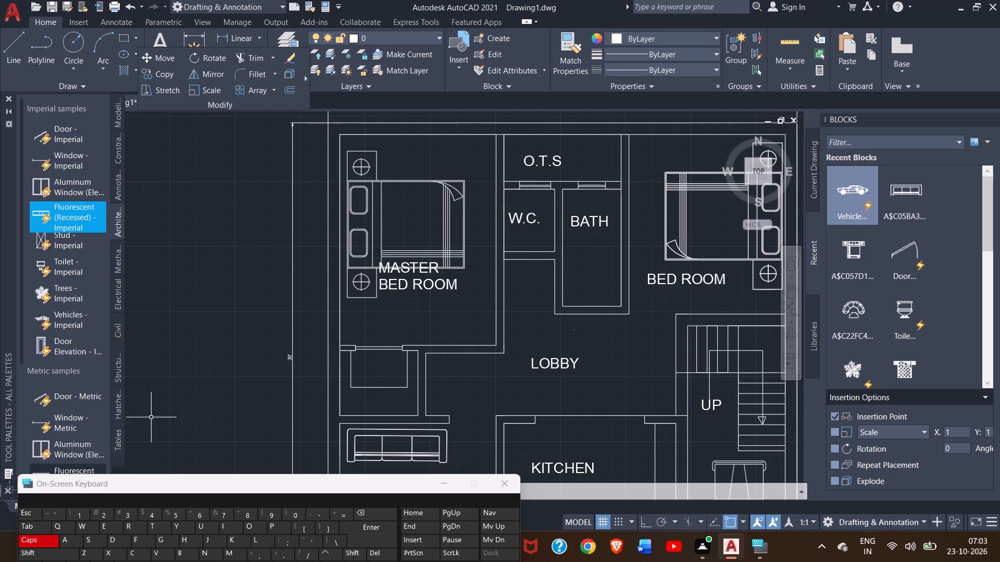
ctrl+scroll(315, 368, down, 1)
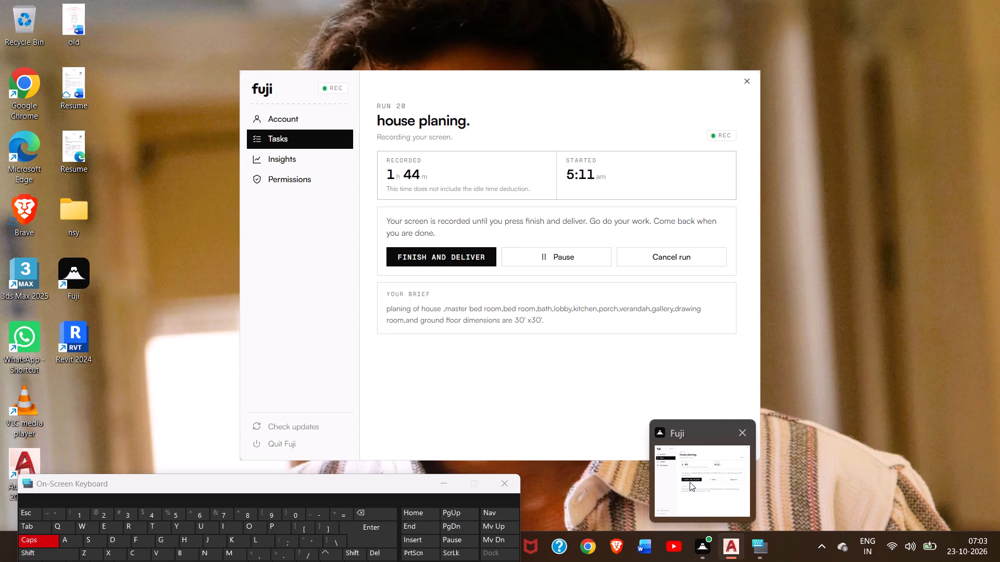
ctrl+scroll(529, 377, down, 1)
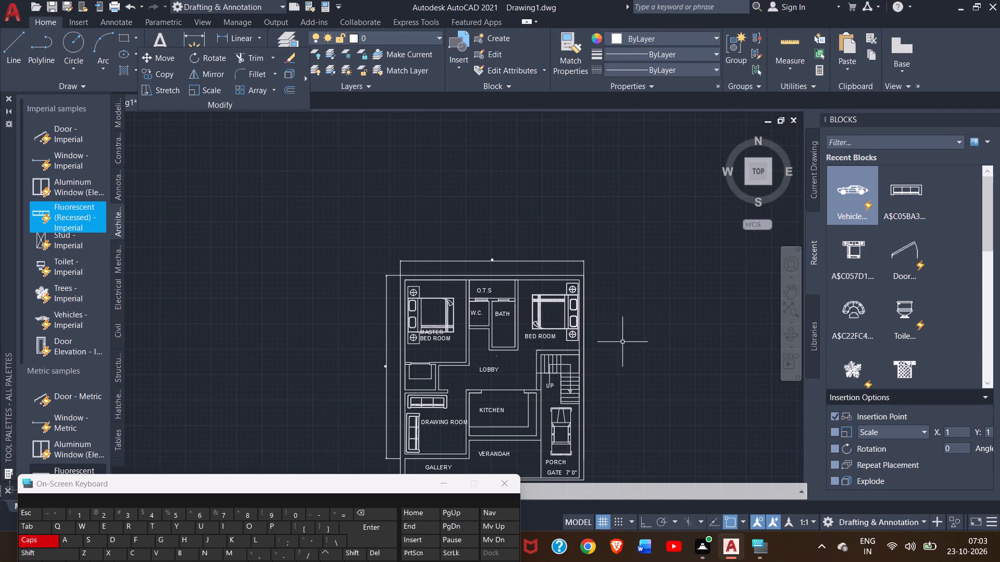
click(792, 290)
drag(707, 325, 694, 273)
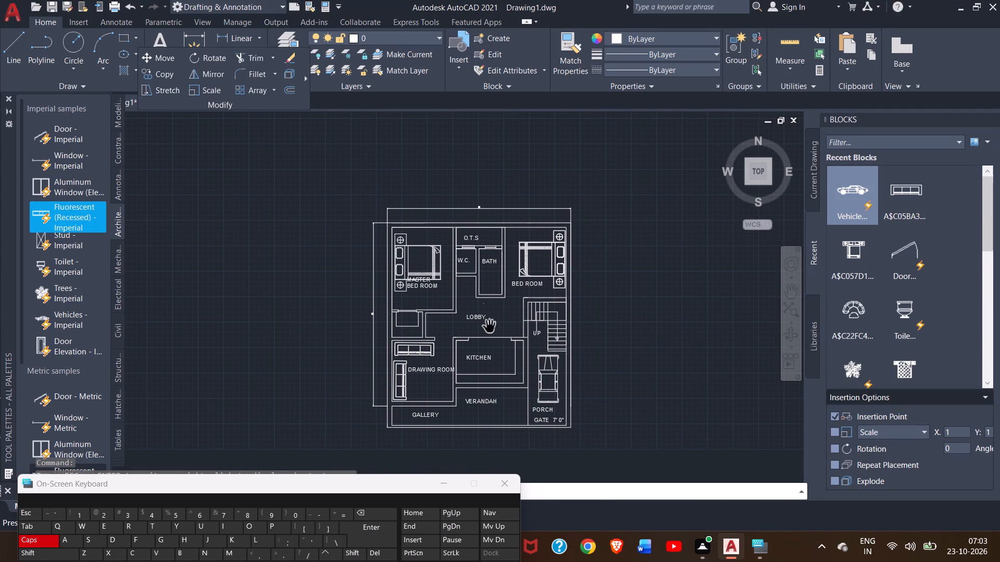
ctrl+scroll(489, 327, up, 3)
right_click(507, 285)
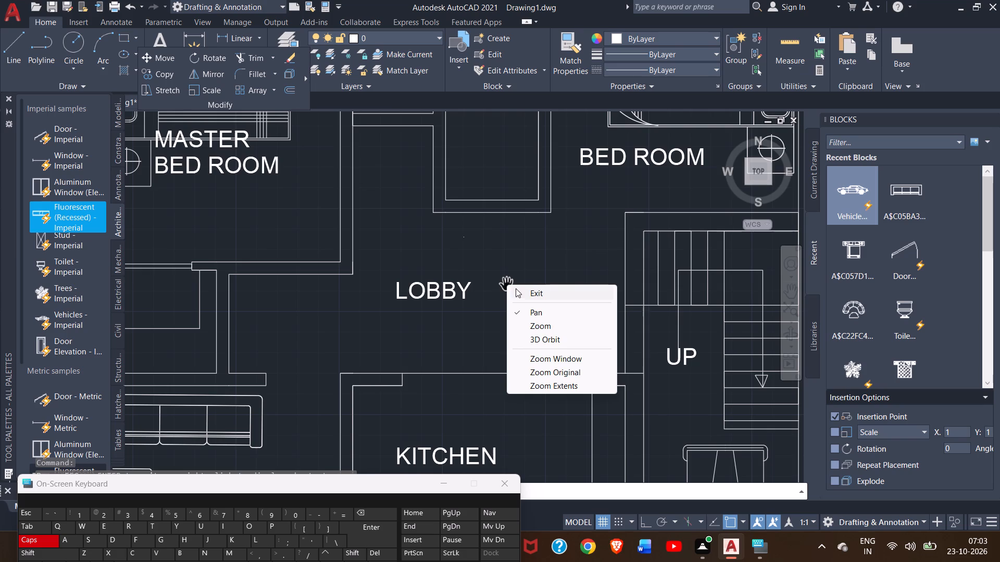
click(517, 290)
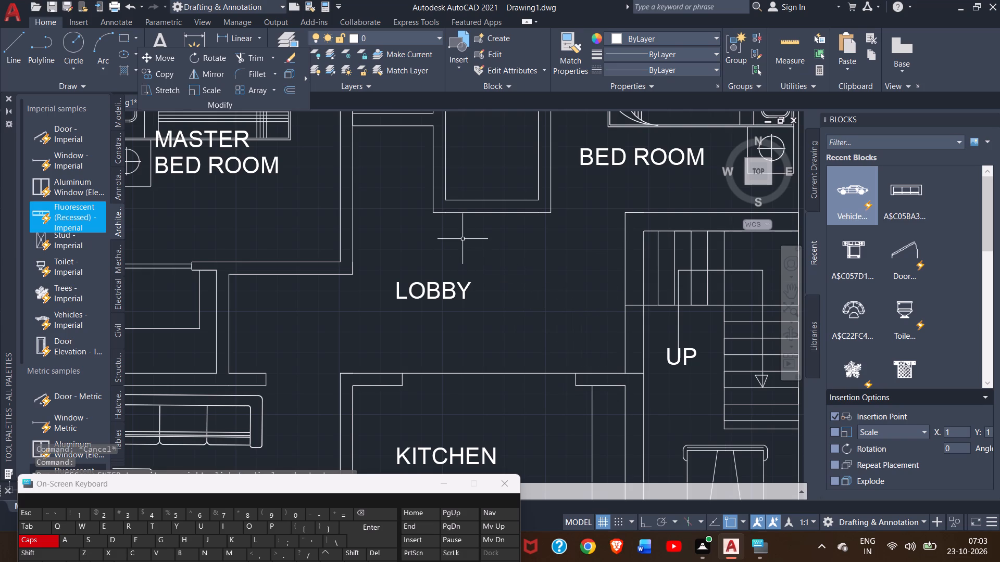
click(465, 237)
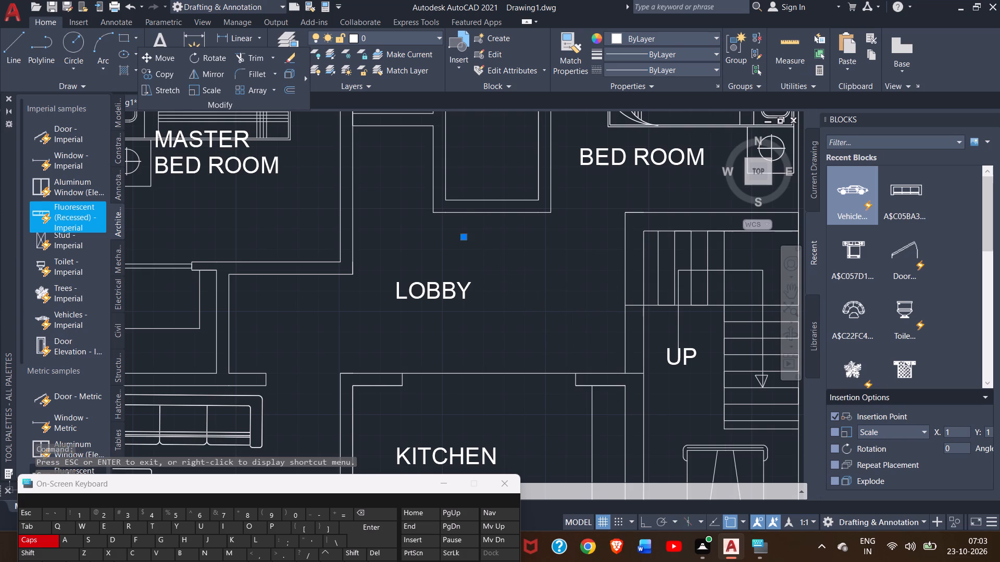
key(Delete)
Dimension the master bed room's inside width just below its top wall and its inside depth beside its right wall.
ctrl+scroll(465, 237, down, 2)
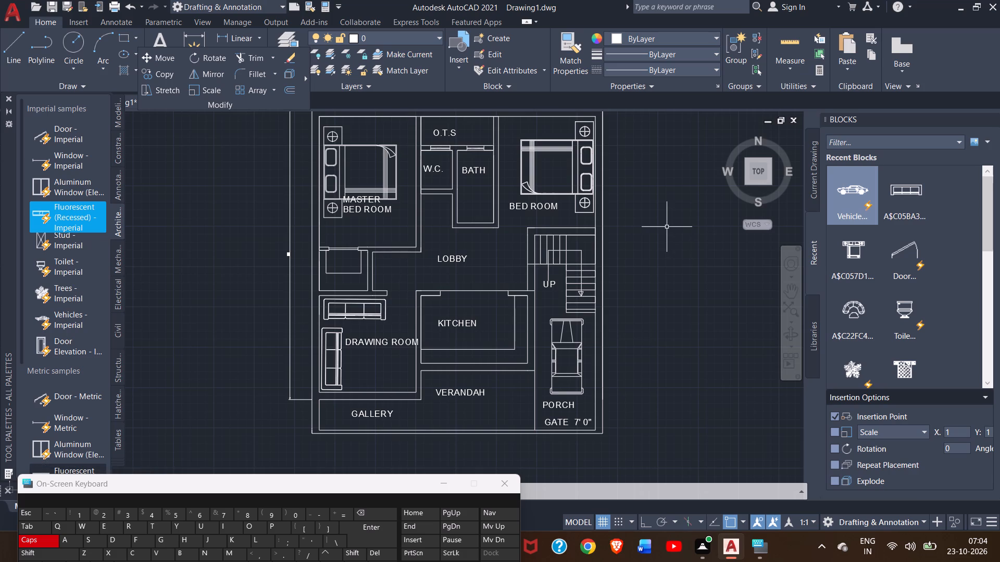
click(797, 290)
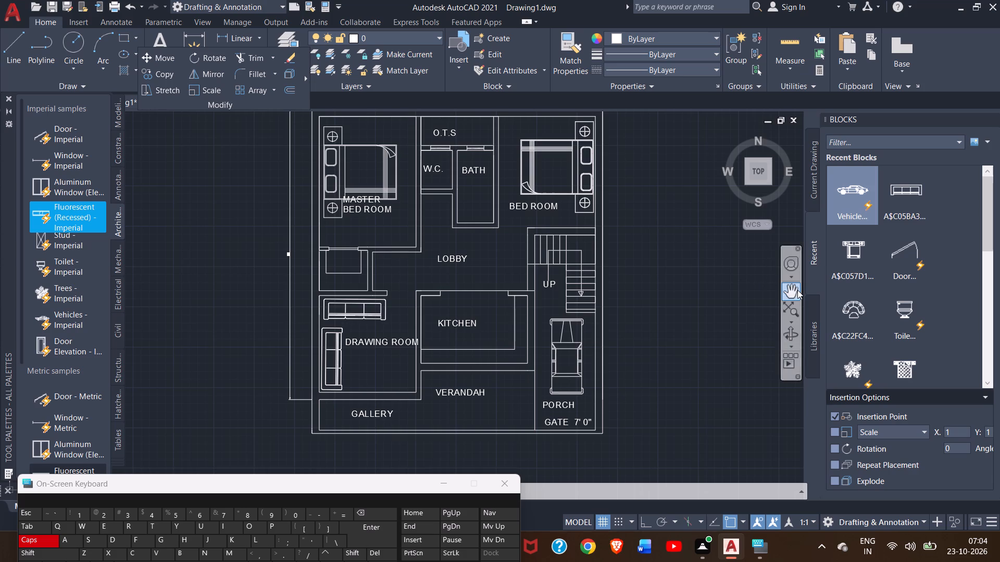
drag(668, 278, 669, 301)
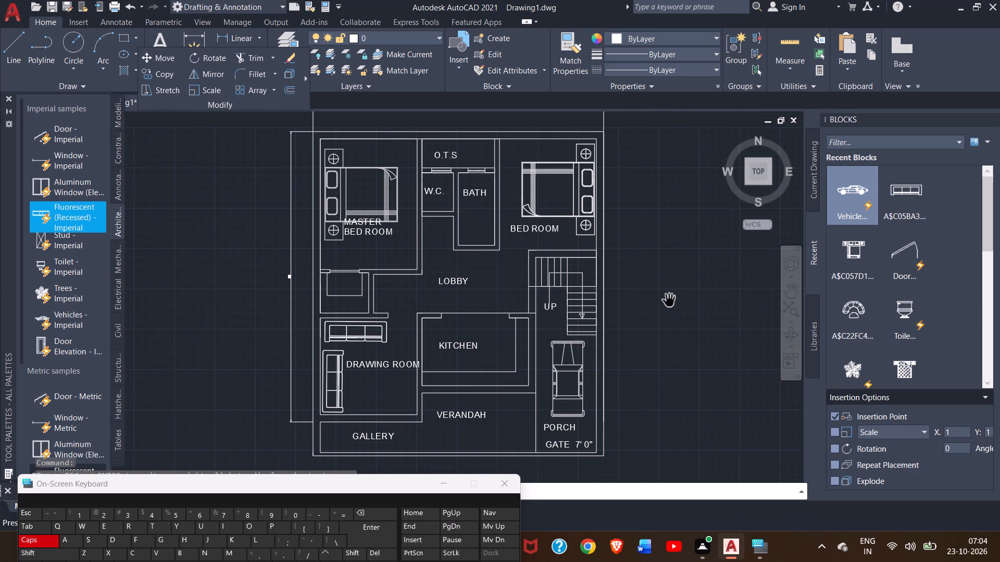
click(203, 36)
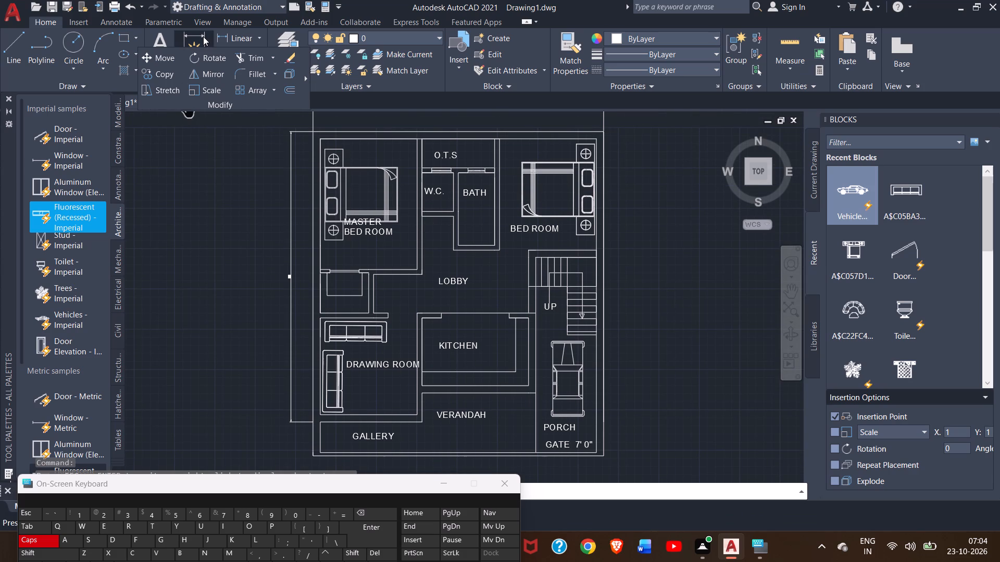
click(321, 138)
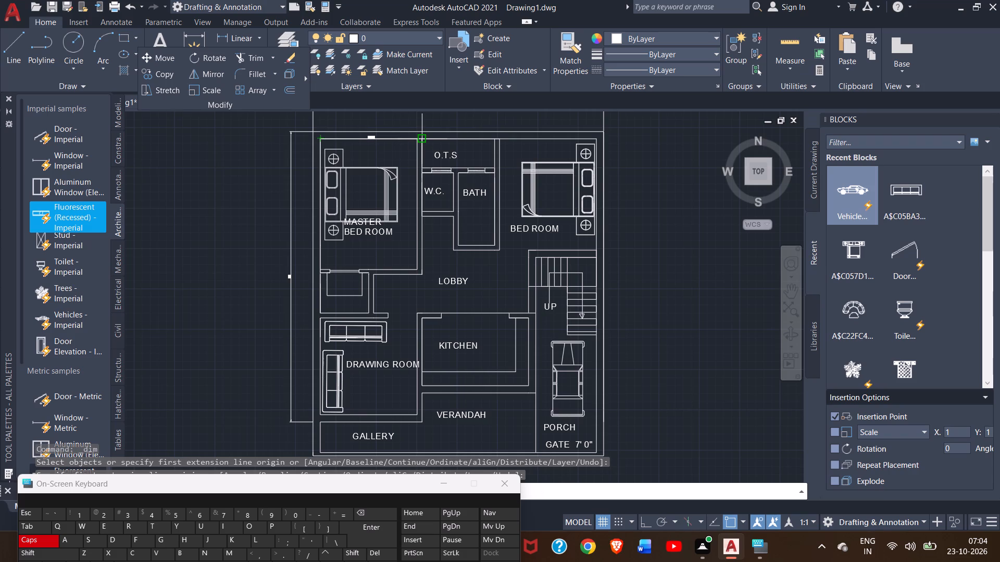
ctrl+scroll(422, 137, up, 1)
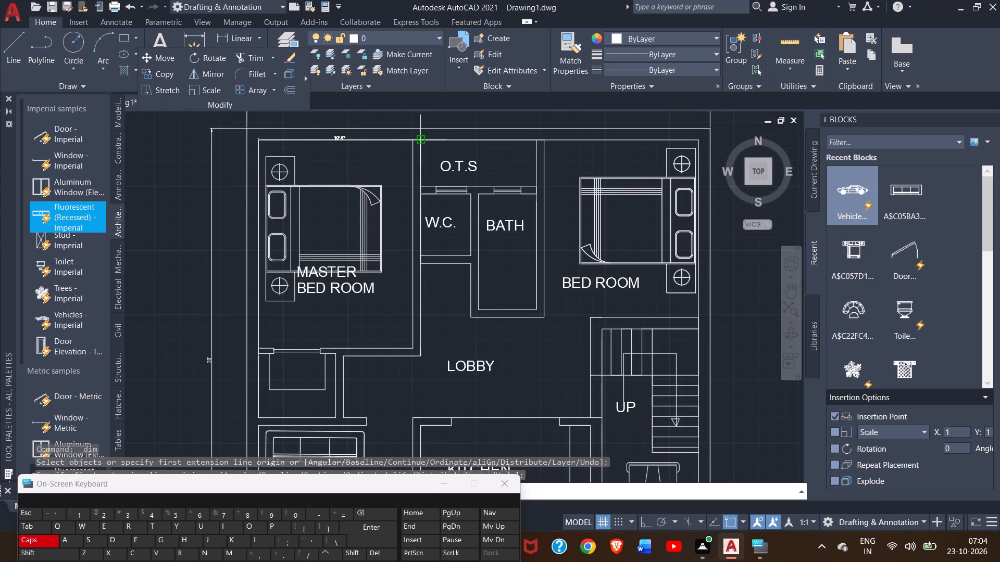
drag(412, 138, 403, 154)
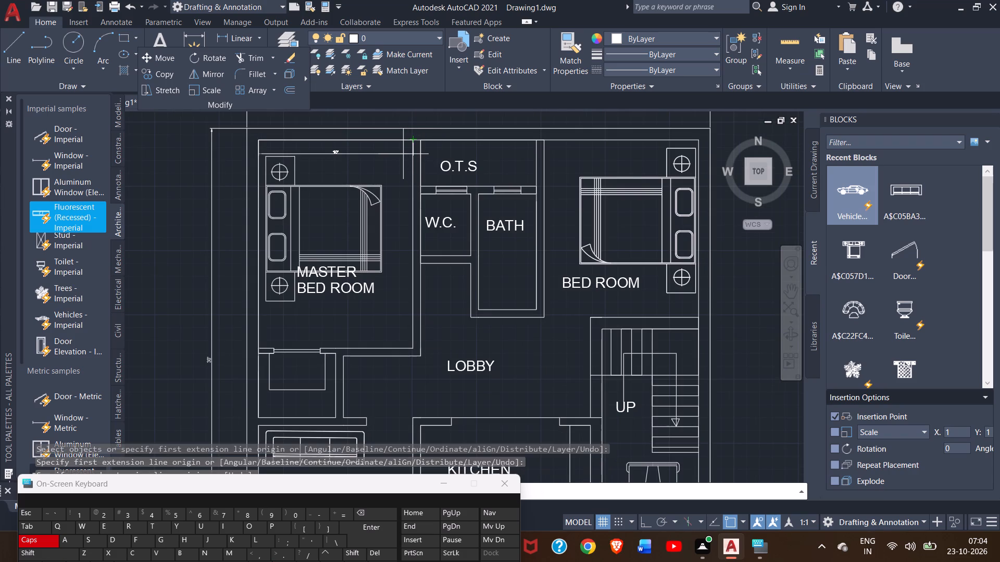
drag(403, 154, 403, 153)
click(403, 153)
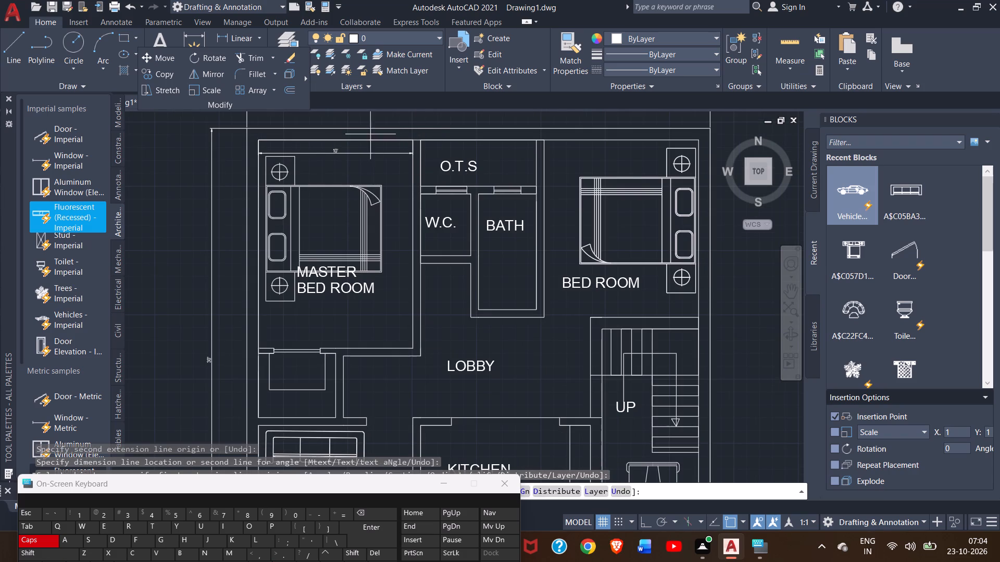
click(413, 140)
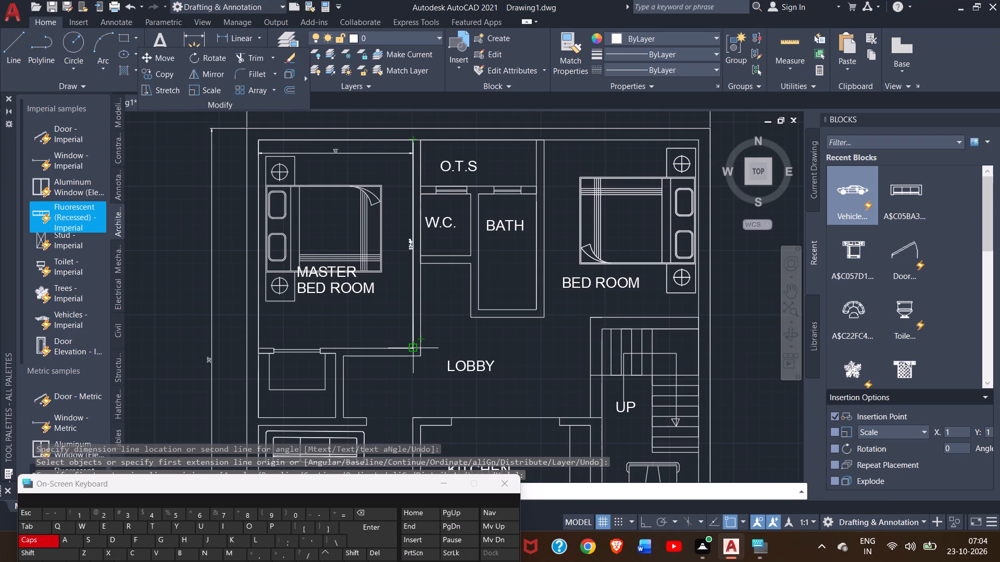
drag(412, 351, 401, 342)
click(401, 342)
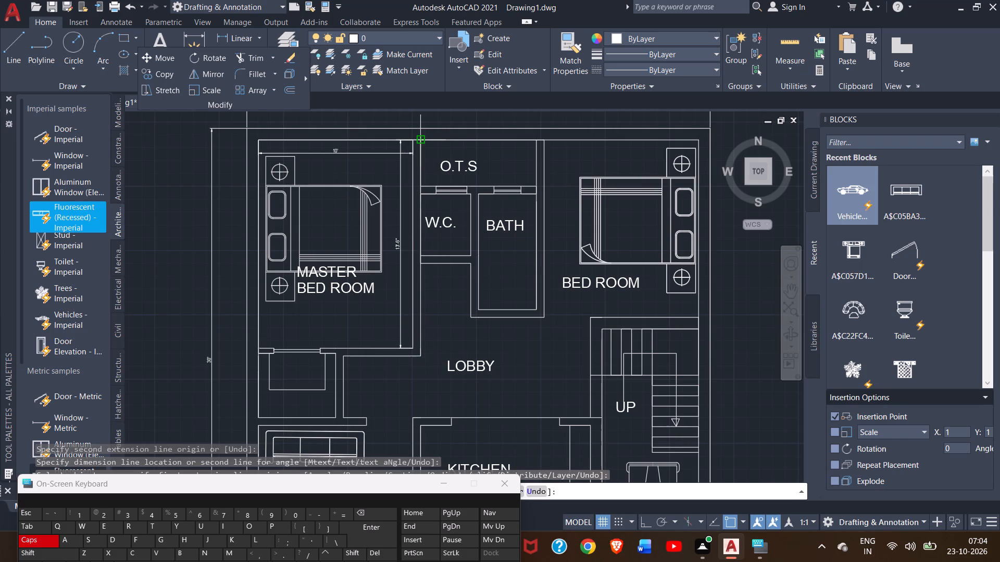
Dimension the O.T.S's inside width just below its top wall and its inside depth beside its right wall.
drag(423, 143, 492, 142)
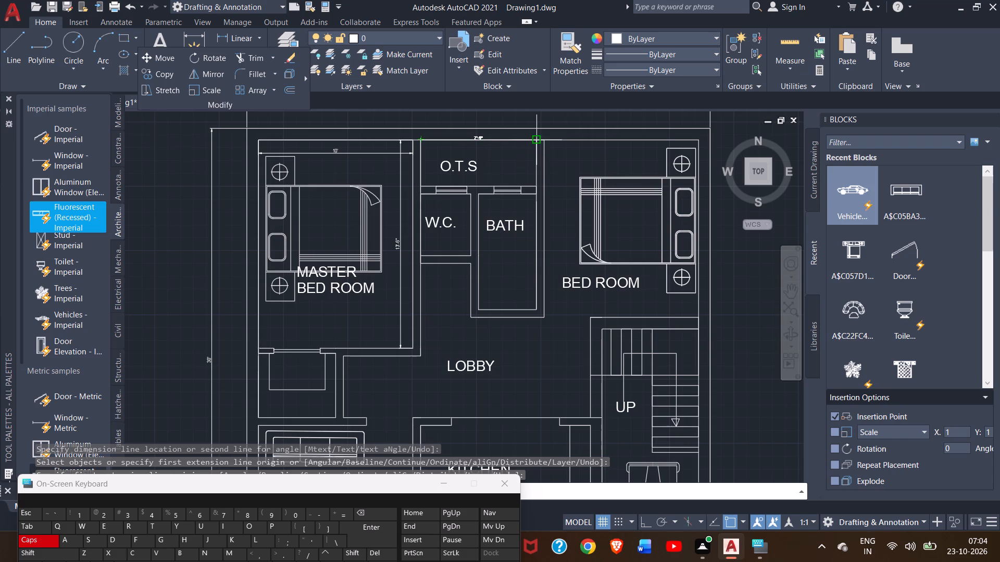
drag(539, 138, 539, 148)
click(539, 148)
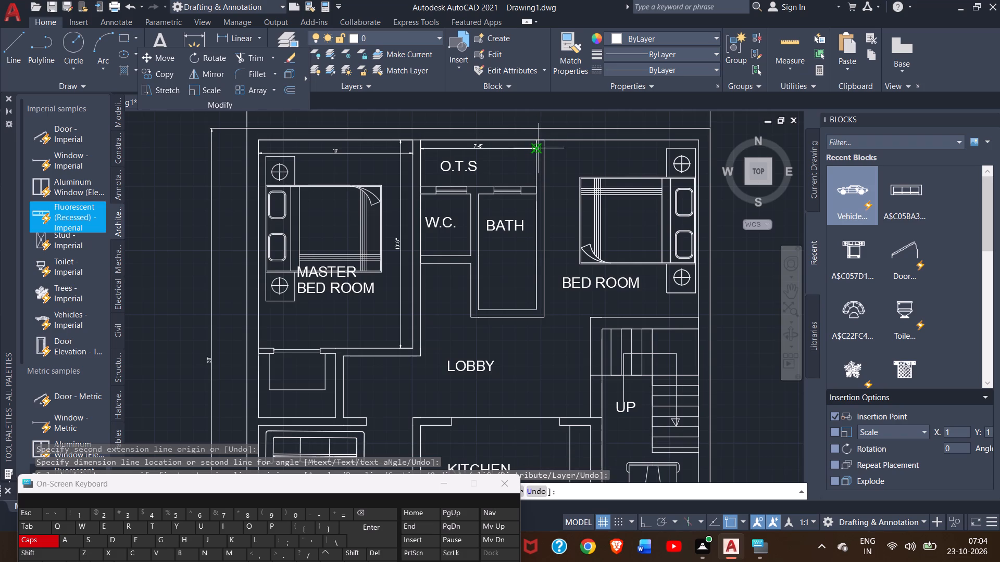
drag(540, 186, 536, 137)
drag(536, 137, 527, 138)
click(527, 138)
Dimension the bath's inside width just below its top wall and its inside depth beside its right wall.
ctrl+scroll(533, 187, up, 1)
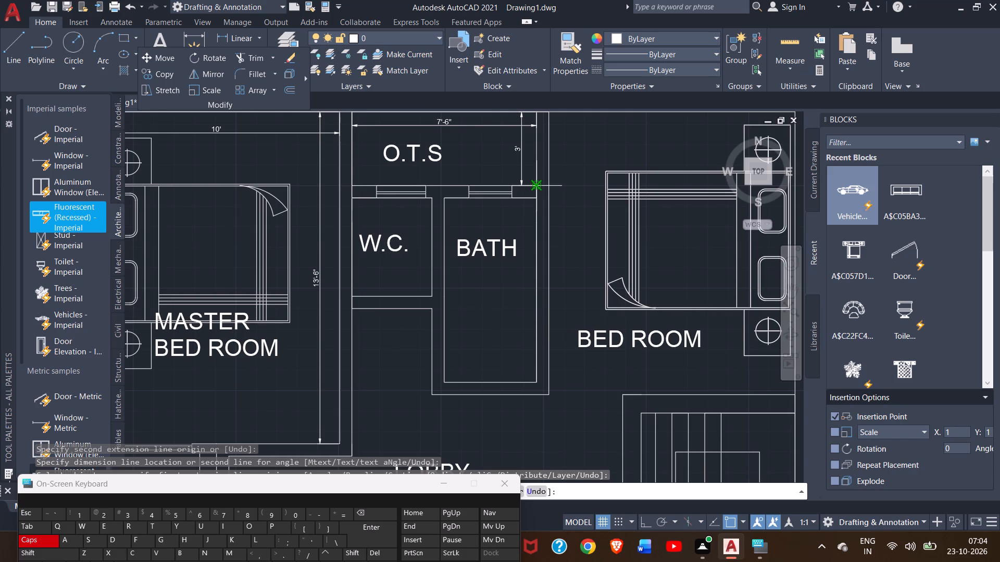
drag(447, 200, 539, 194)
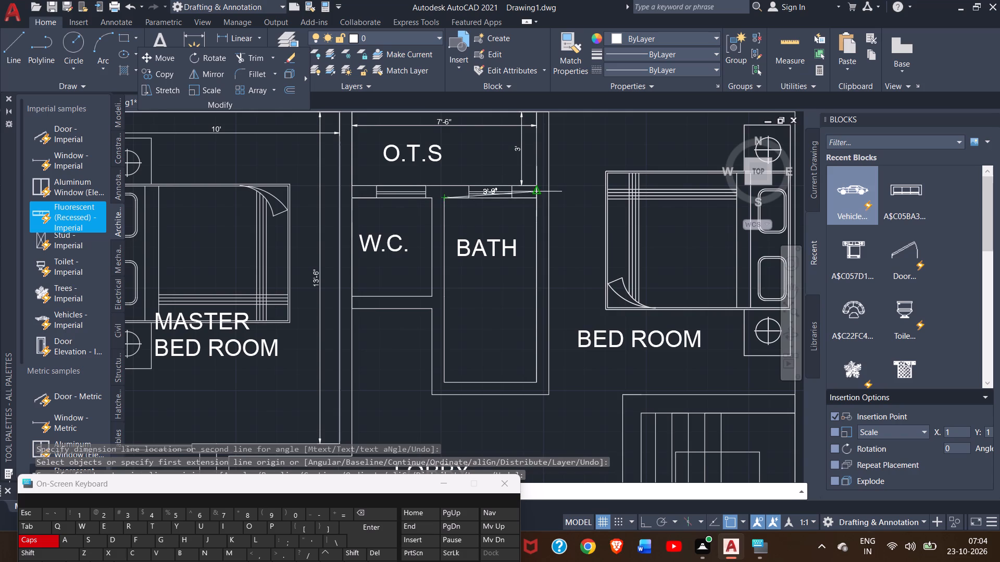
drag(539, 194, 539, 198)
drag(539, 198, 536, 208)
click(536, 208)
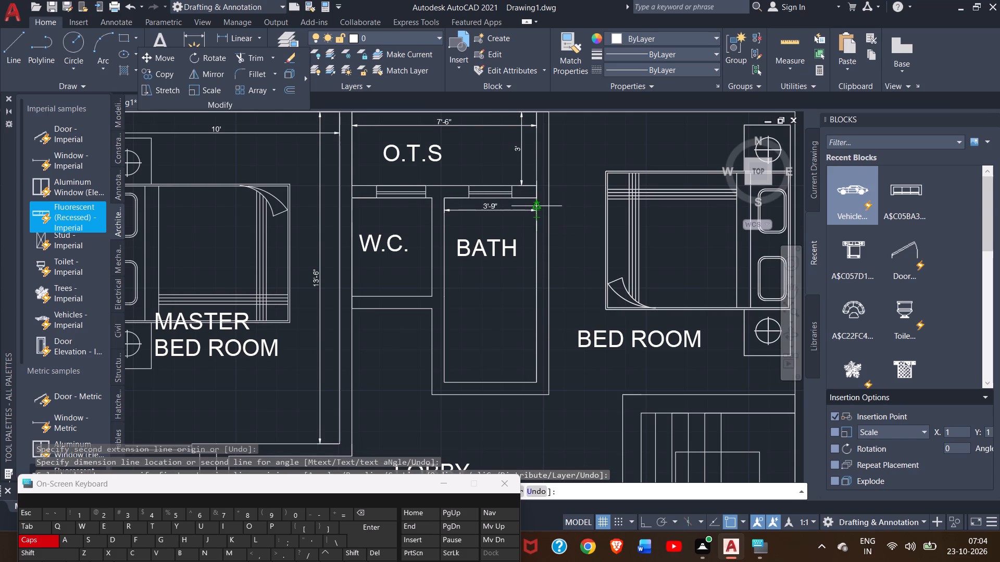
click(537, 200)
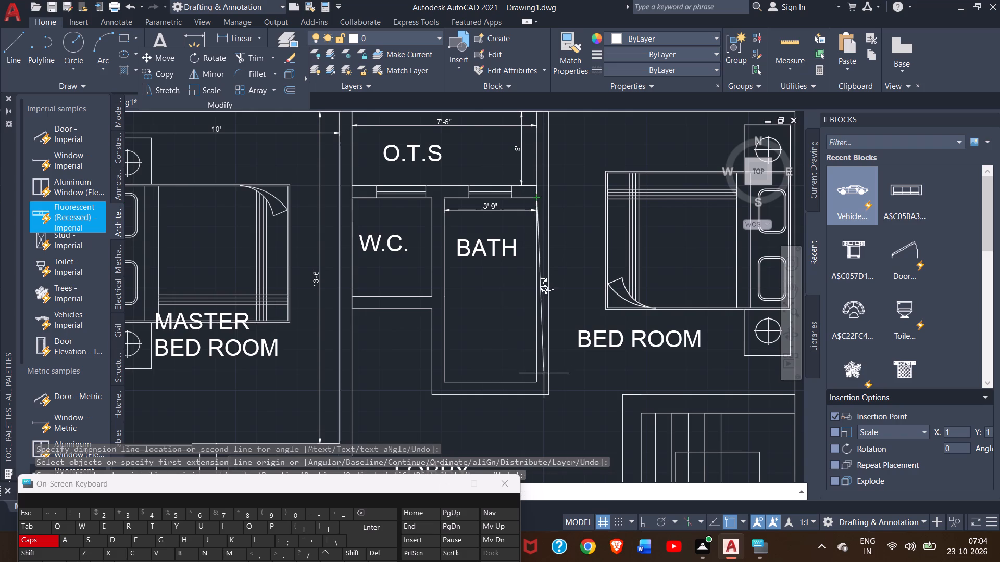
click(537, 385)
drag(537, 385, 526, 376)
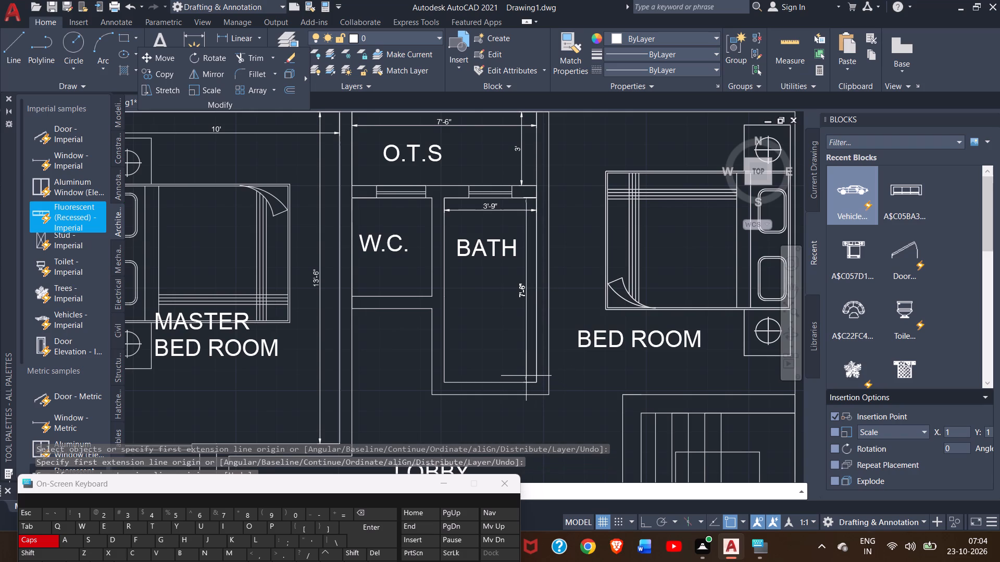
drag(526, 376, 526, 375)
click(526, 375)
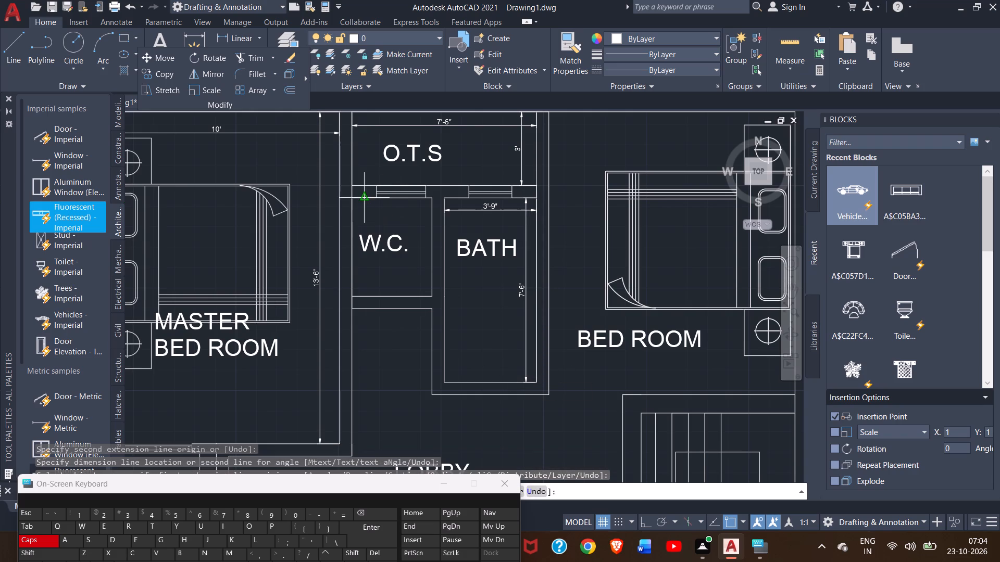
Dimension the W.C.'s inside width, placing the dimension just below its top wall.
click(353, 196)
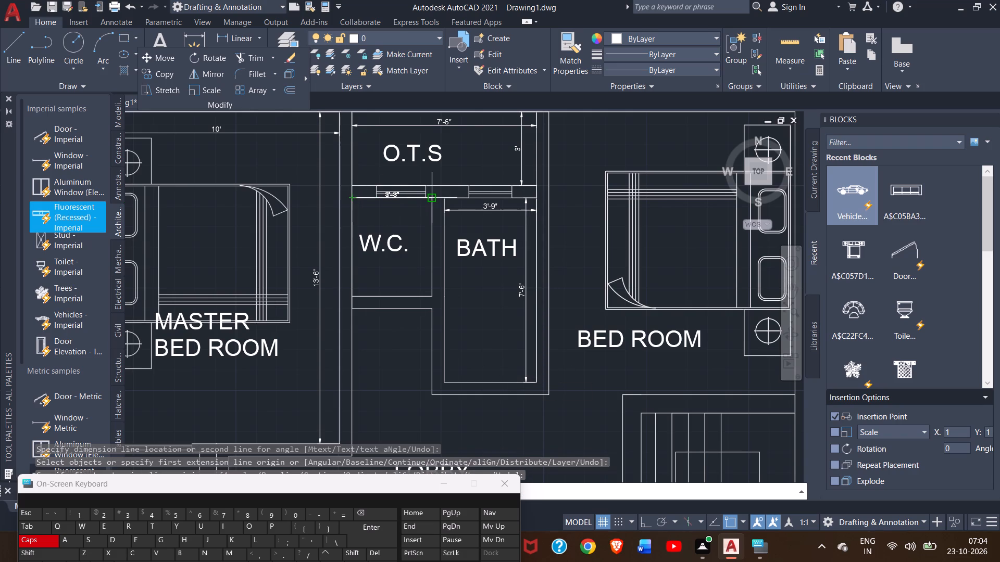
click(435, 199)
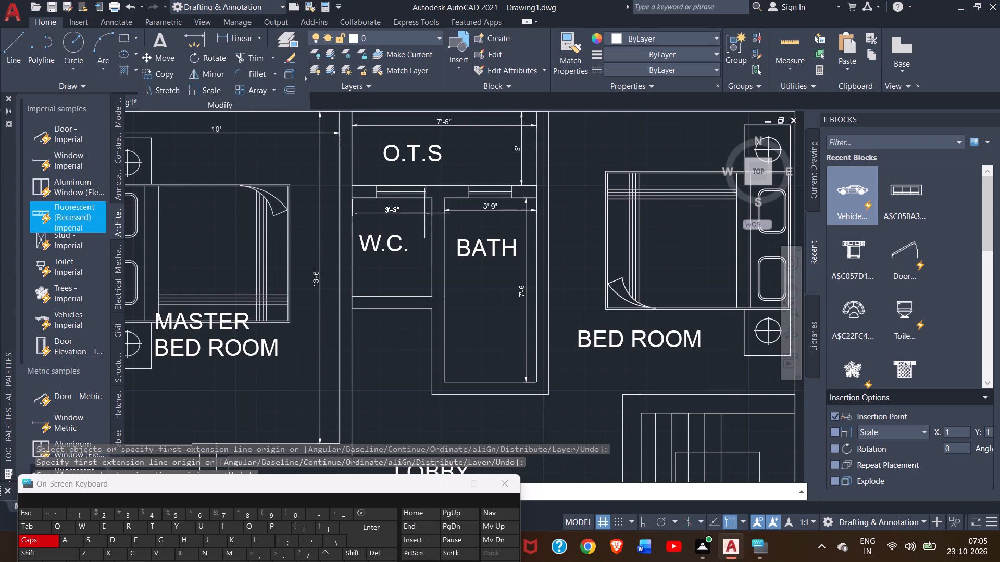
click(424, 213)
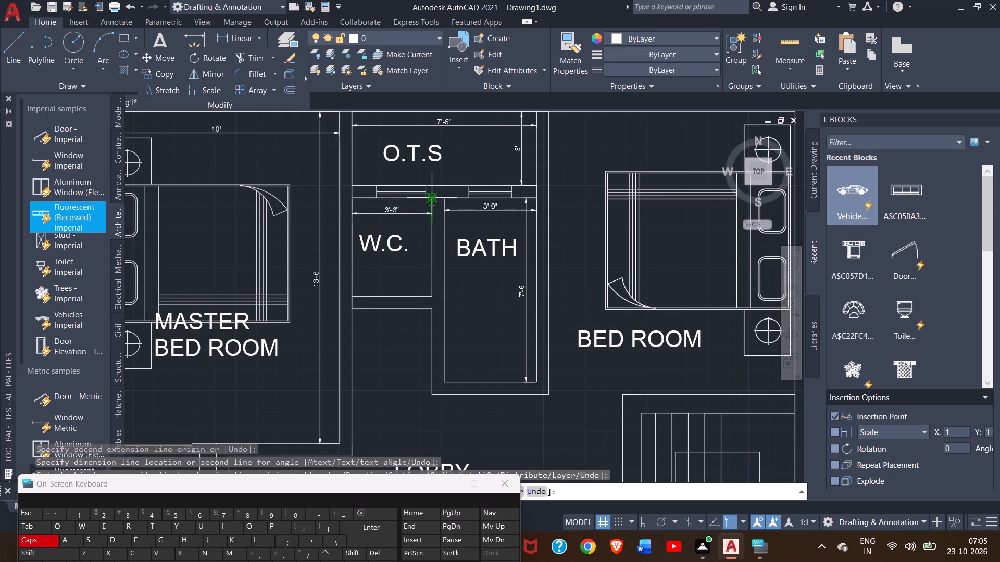
Dimension the W.C.'s inside depth, placing the dimension just inside its right wall.
click(431, 200)
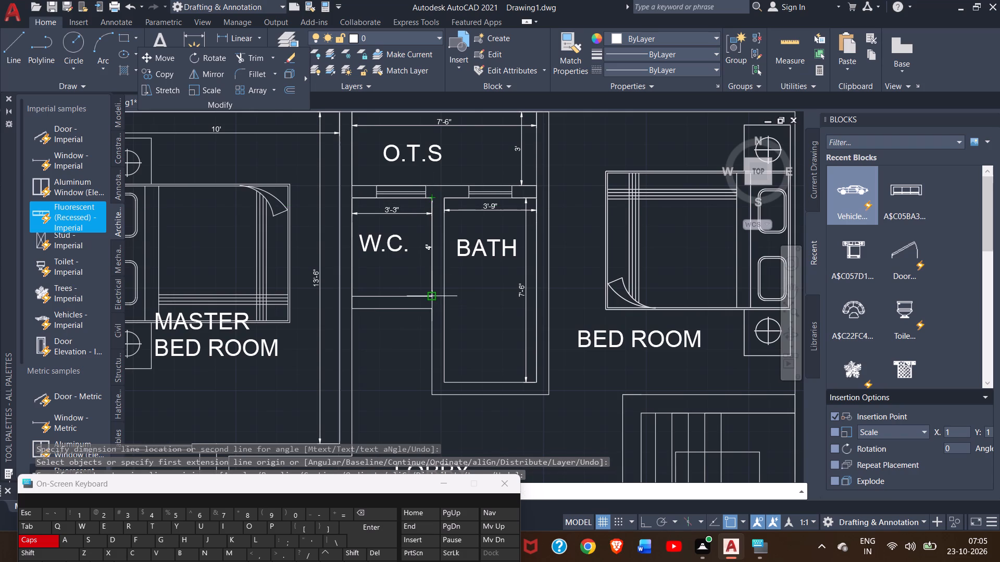
drag(431, 295, 418, 286)
click(418, 286)
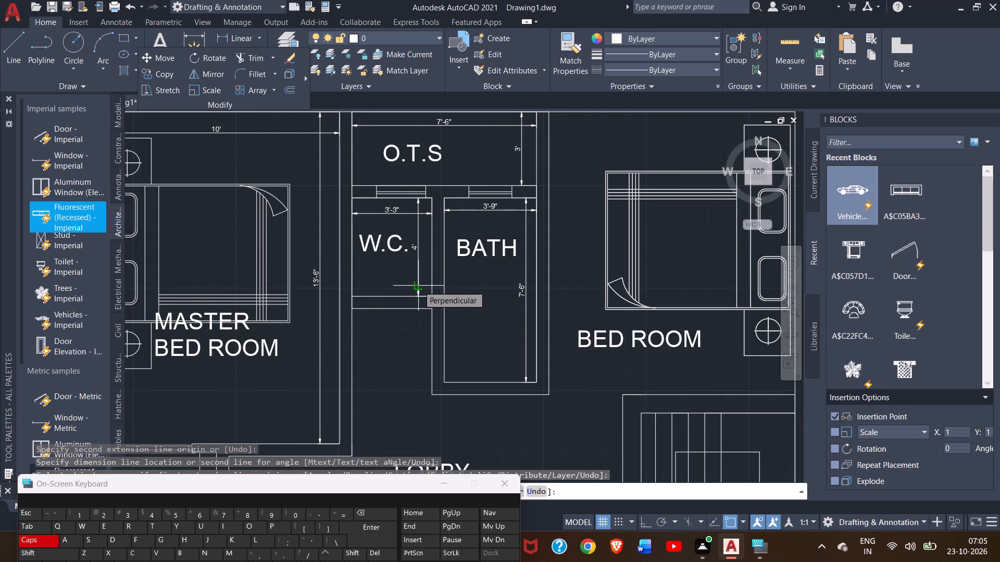
Dimension the right-hand bed room's inside width just below its top wall and its inside depth down to the staircase wall, across the bed.
ctrl+scroll(418, 286, down, 2)
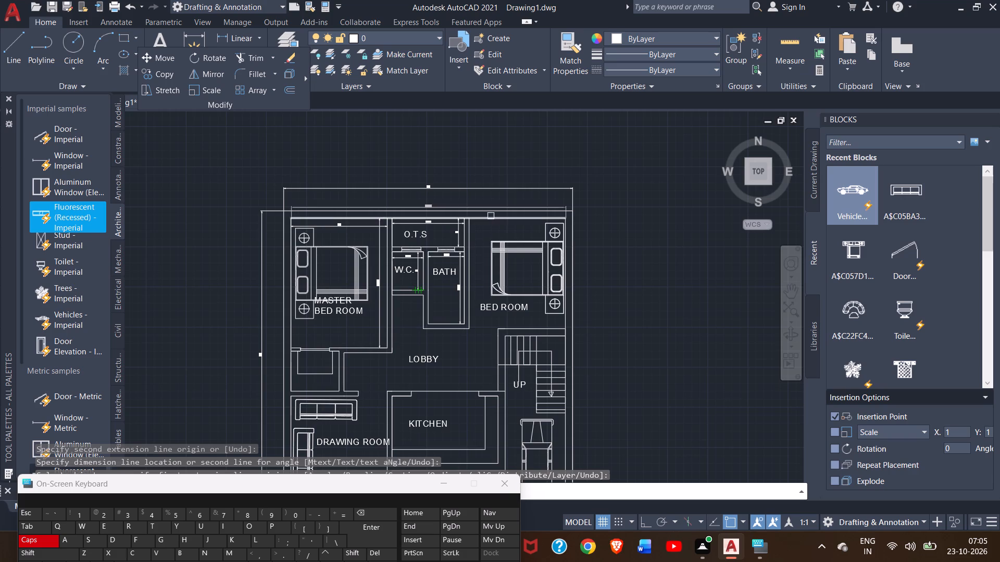
ctrl+scroll(491, 216, up, 2)
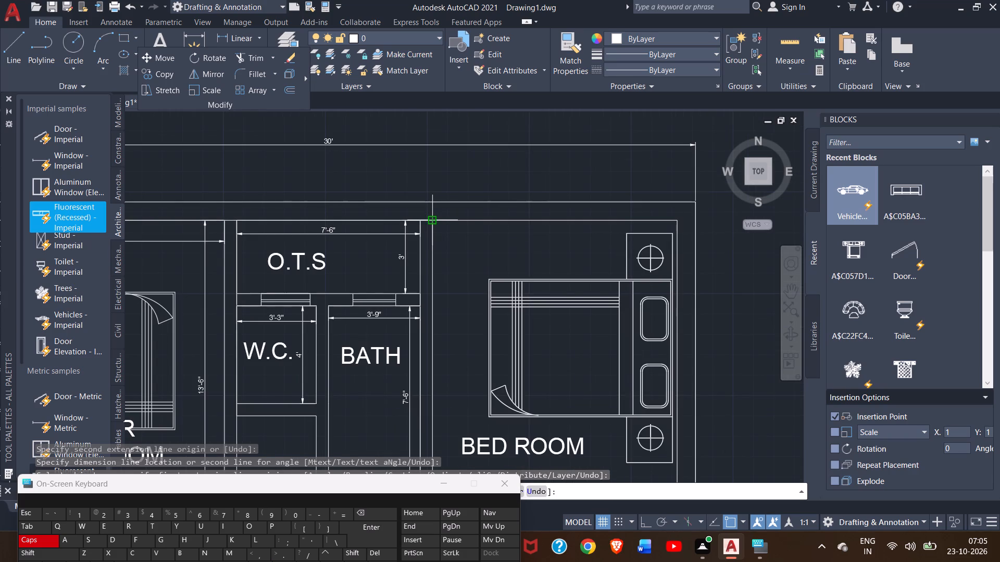
drag(431, 221, 576, 224)
drag(676, 220, 671, 232)
click(671, 232)
ctrl+scroll(666, 278, down, 2)
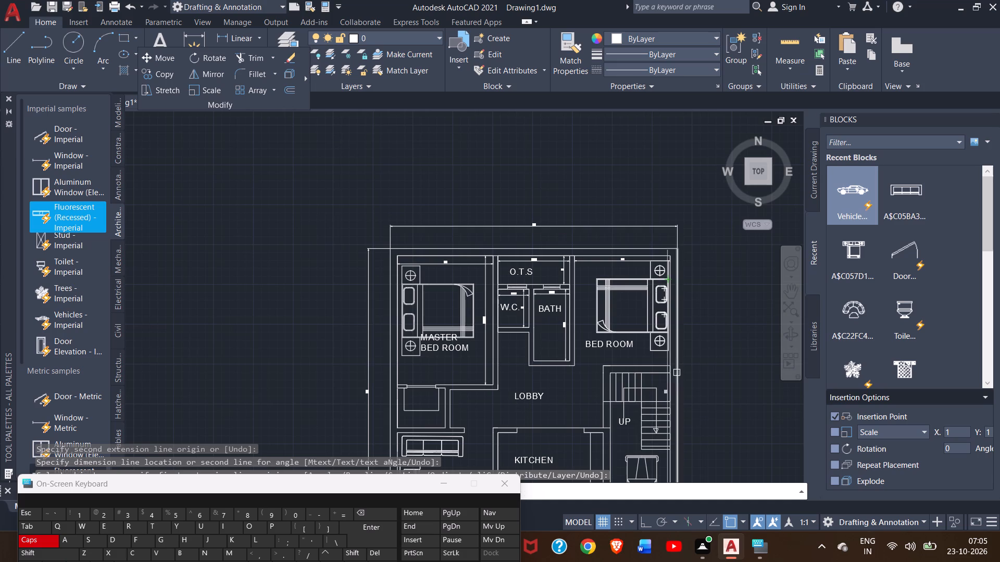
ctrl+scroll(664, 371, up, 2)
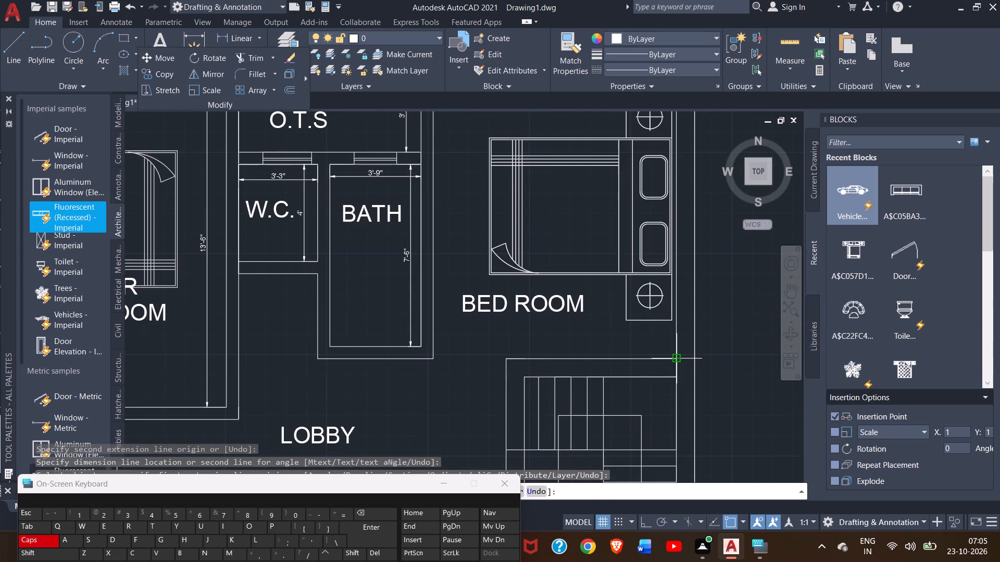
click(680, 361)
ctrl+scroll(681, 248, down, 2)
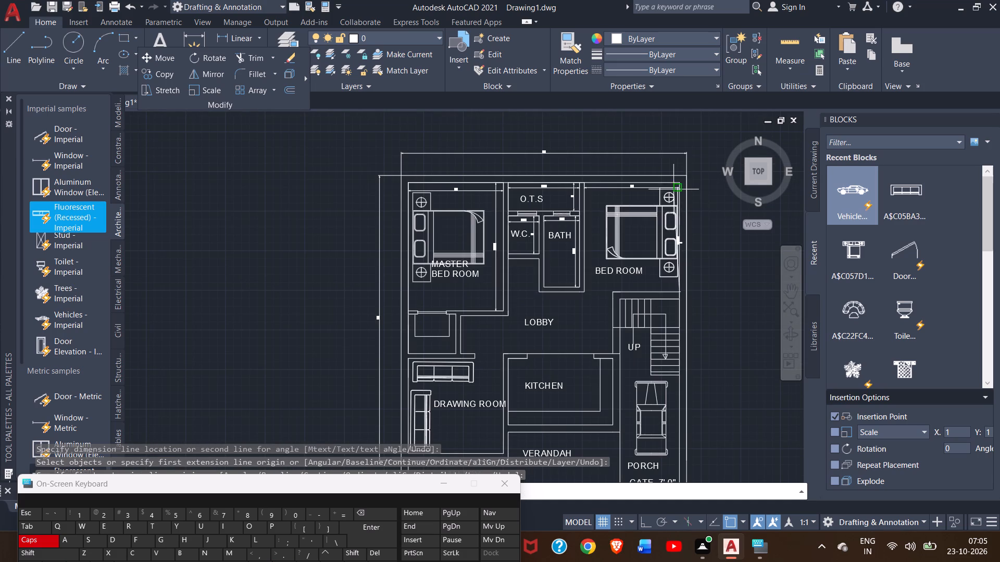
ctrl+scroll(670, 187, up, 2)
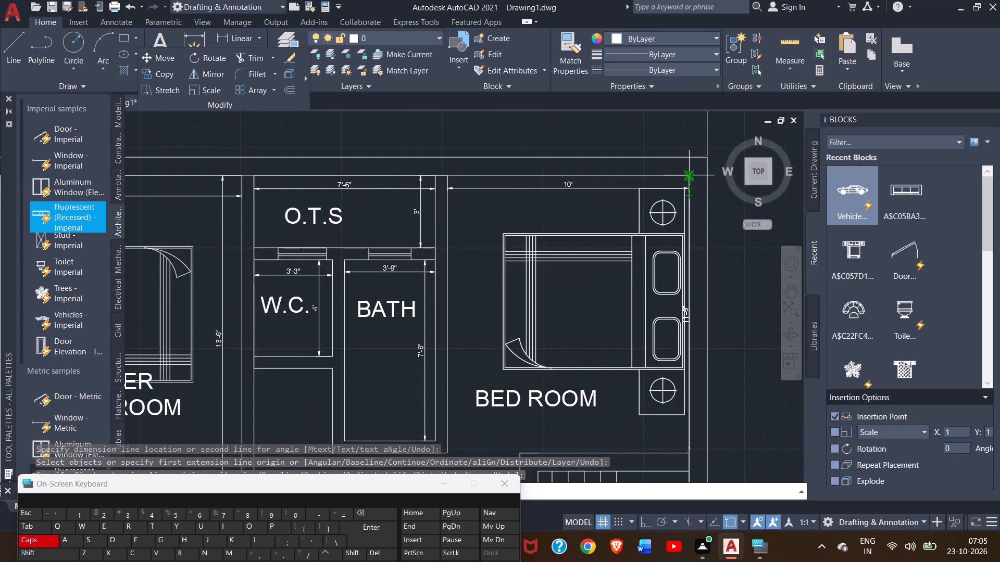
click(689, 174)
click(624, 172)
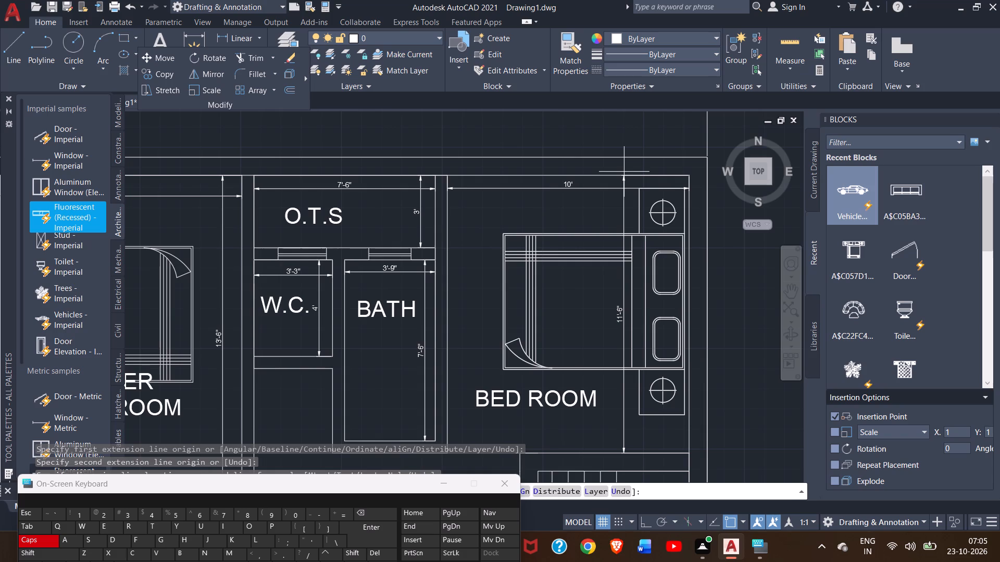
Start the Line command to draw a new line on the floor plan.
ctrl+scroll(588, 223, down, 1)
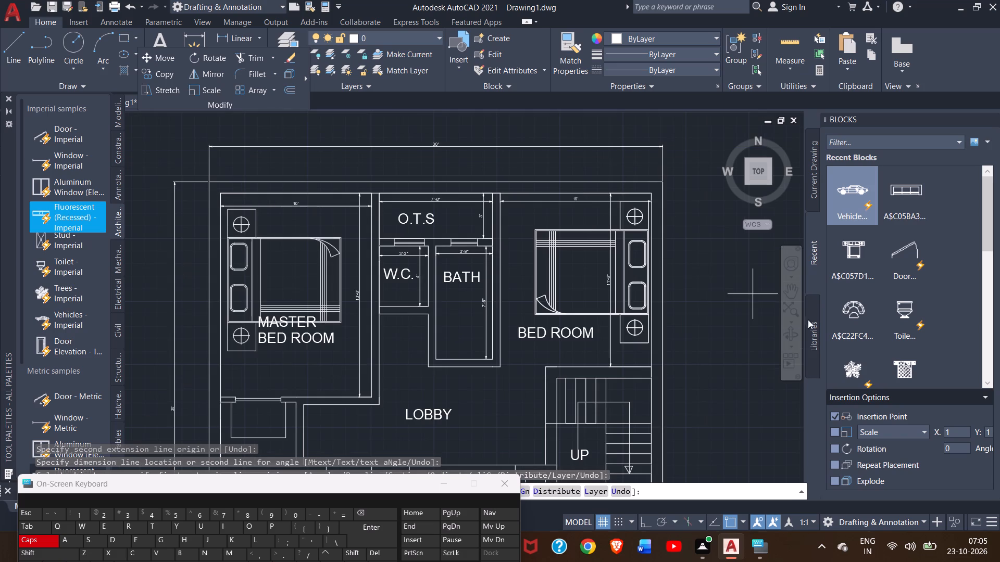
click(791, 290)
drag(691, 313, 708, 224)
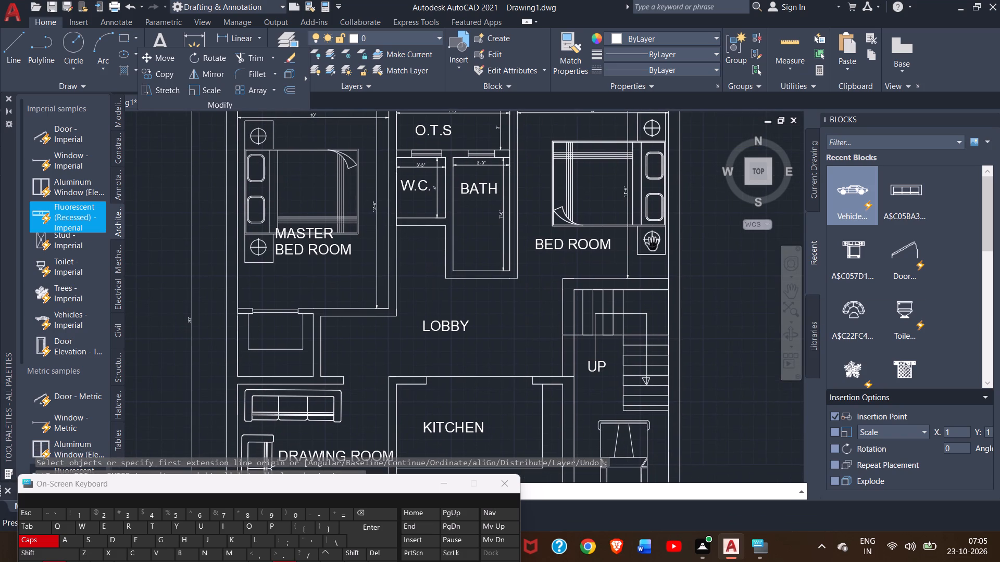
ctrl+scroll(653, 245, down, 1)
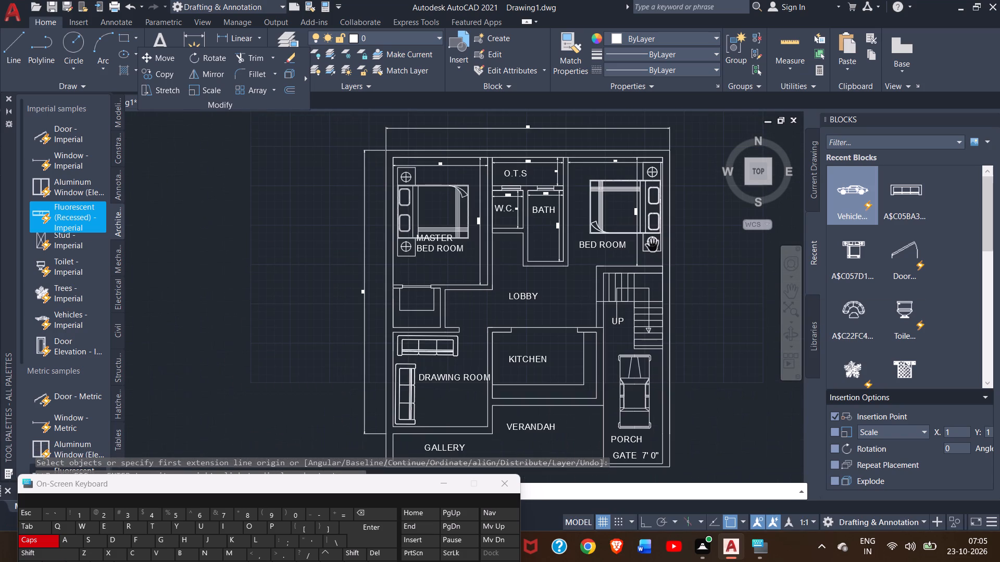
click(16, 63)
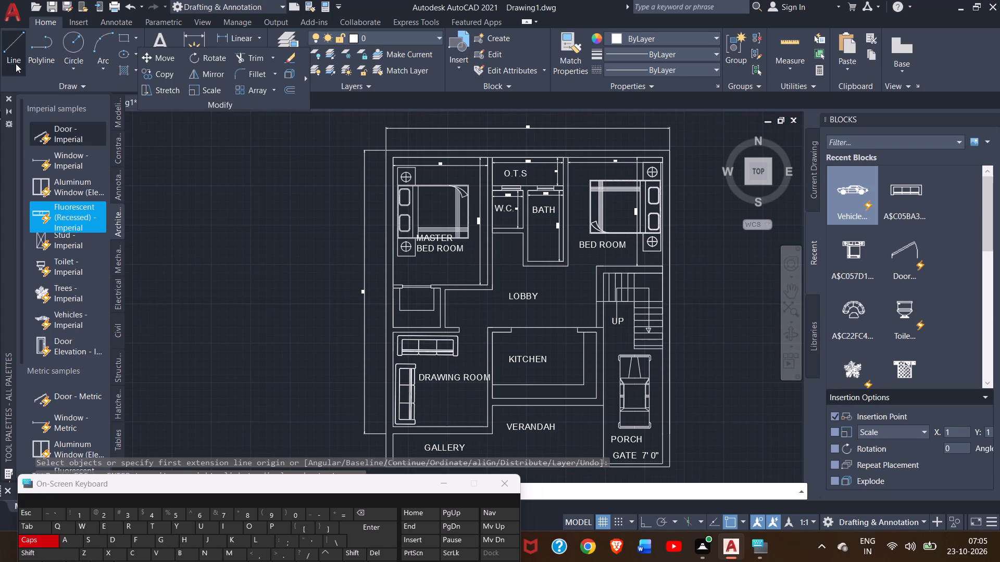
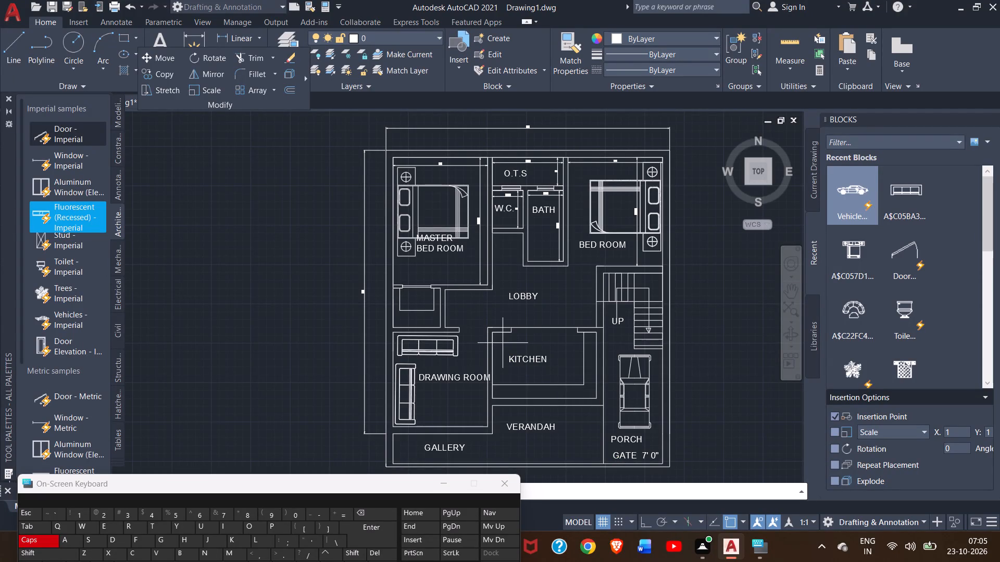
Dimension the drawing room's inside depth along its left wall, placing the dimension inside the room, beyond the vertical sofa.
ctrl+scroll(503, 343, up, 3)
ctrl+scroll(503, 343, down, 2)
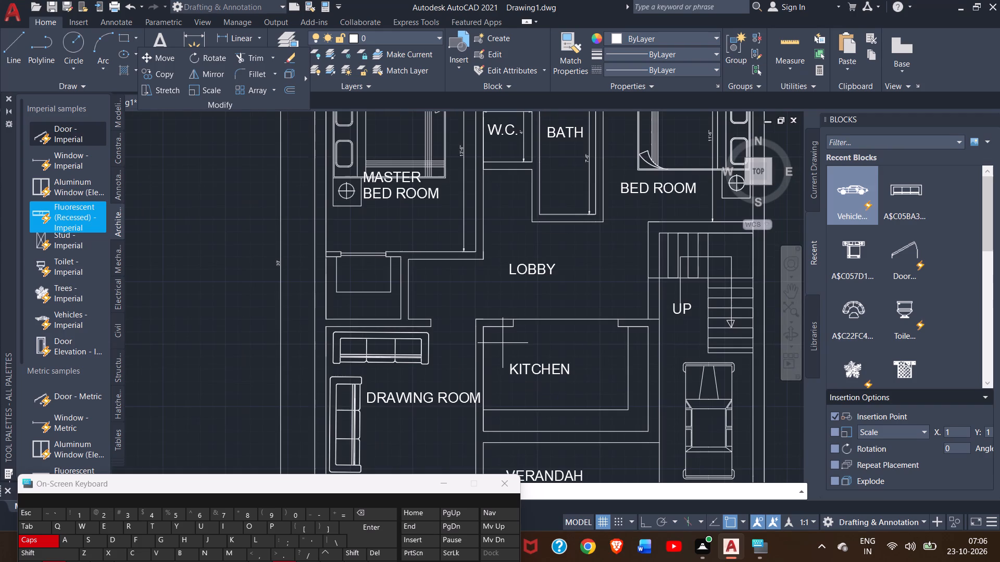
click(793, 293)
drag(649, 325, 677, 199)
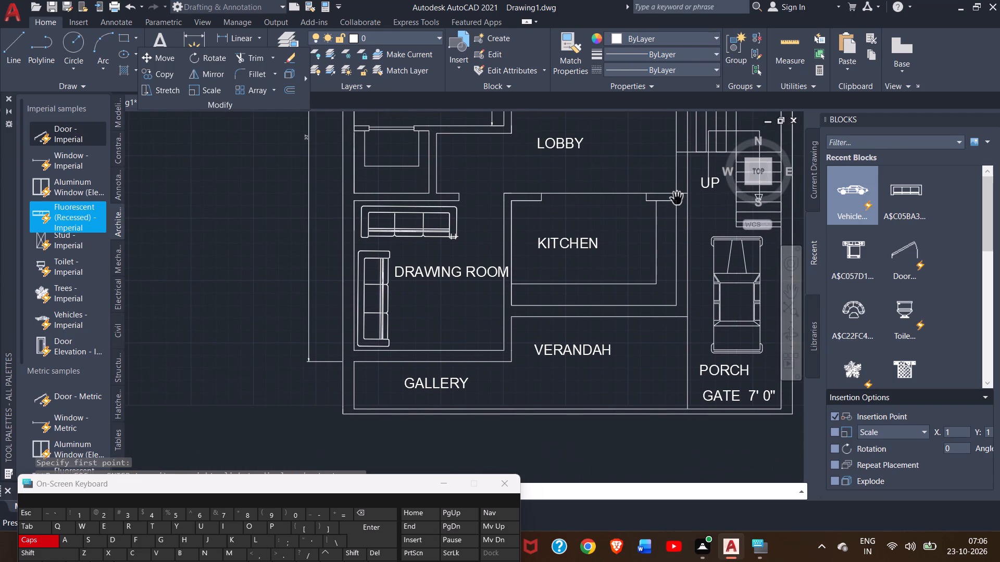
click(185, 41)
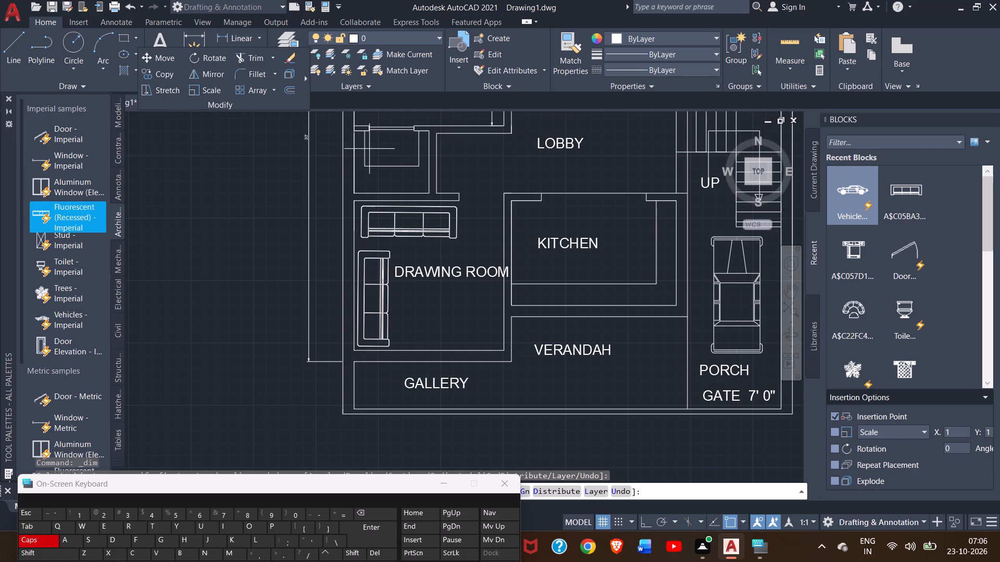
click(357, 202)
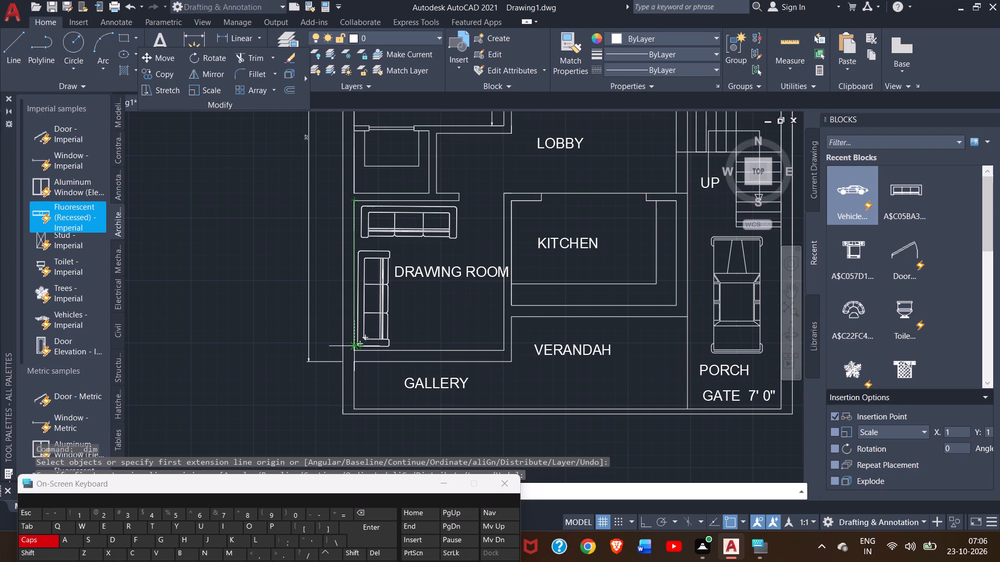
ctrl+scroll(355, 349, up, 2)
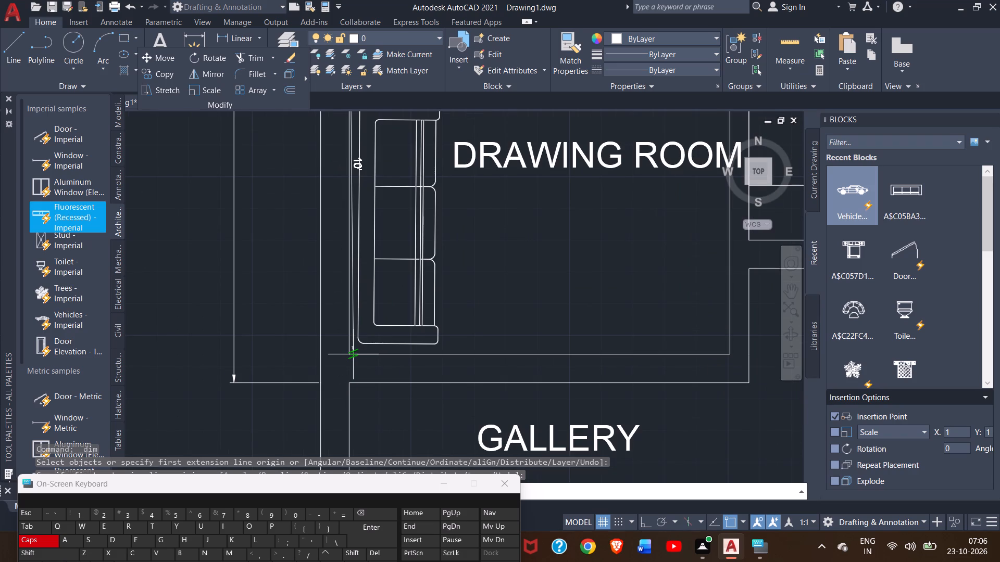
click(346, 353)
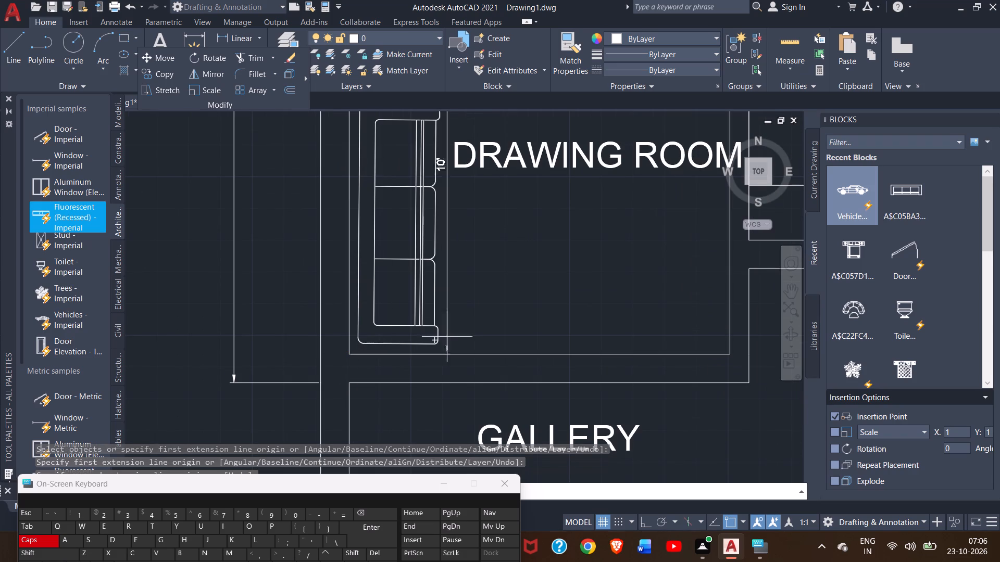
click(502, 323)
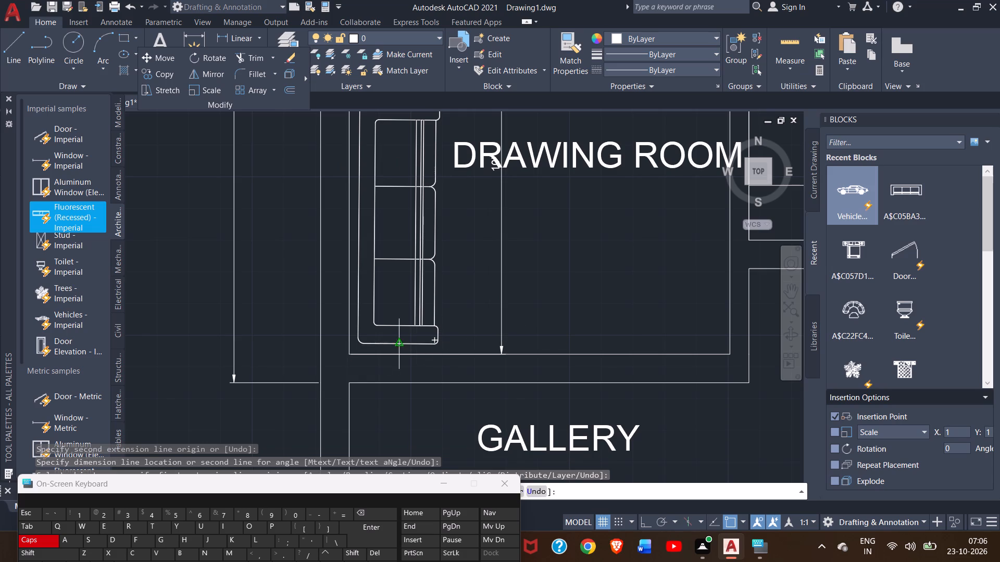
Dimension the drawing room's inside width, placing the dimension just above its bottom wall.
click(350, 354)
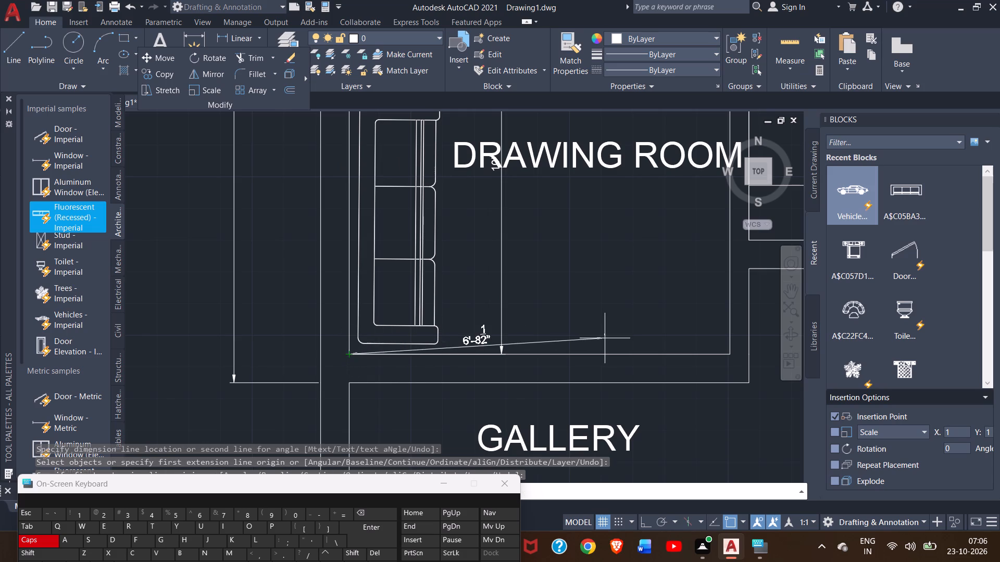
drag(729, 353, 728, 329)
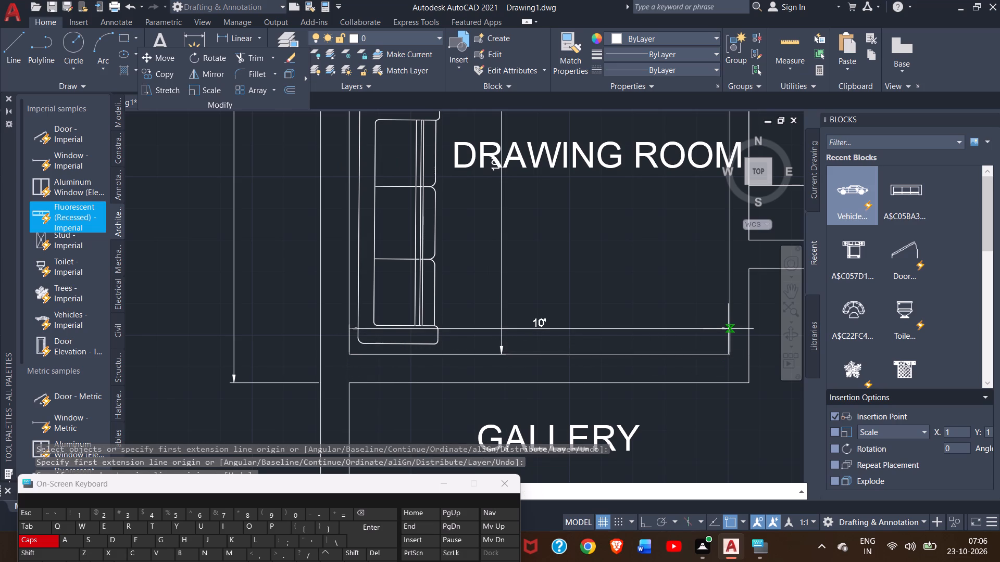
drag(728, 329, 723, 324)
click(723, 324)
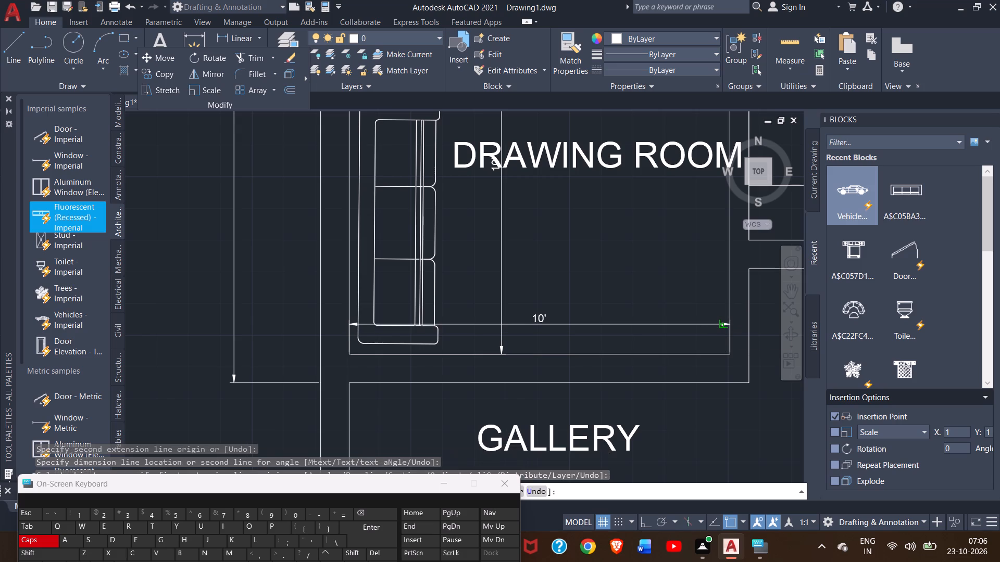
Dimension the kitchen's inside width, placing the dimension just below its top wall.
ctrl+scroll(581, 226, down, 2)
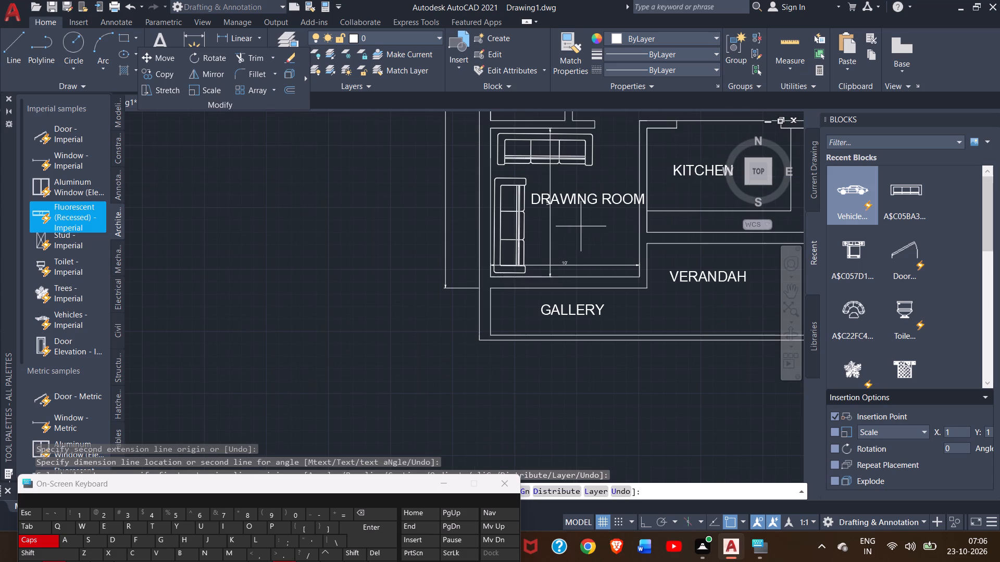
click(790, 295)
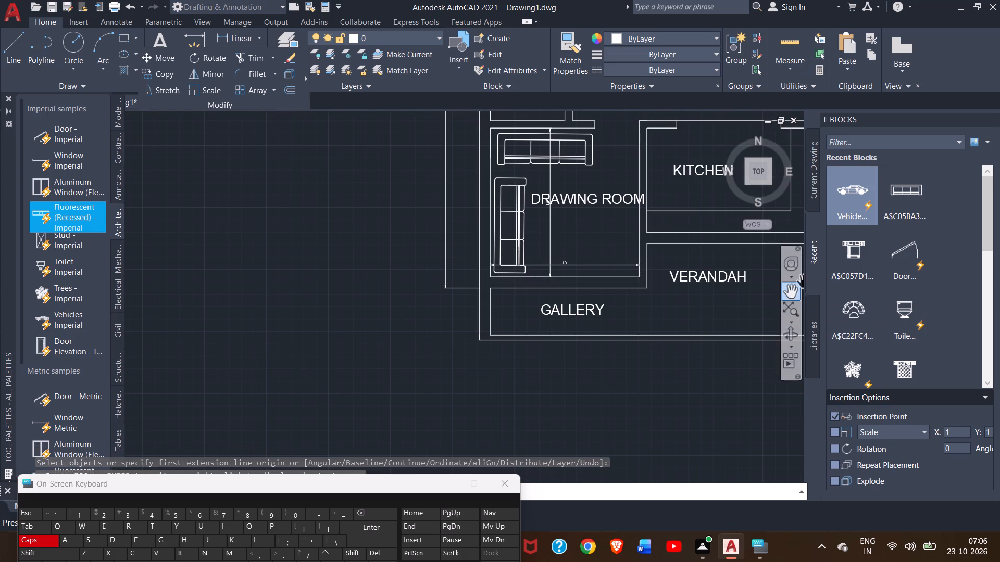
drag(688, 311, 479, 426)
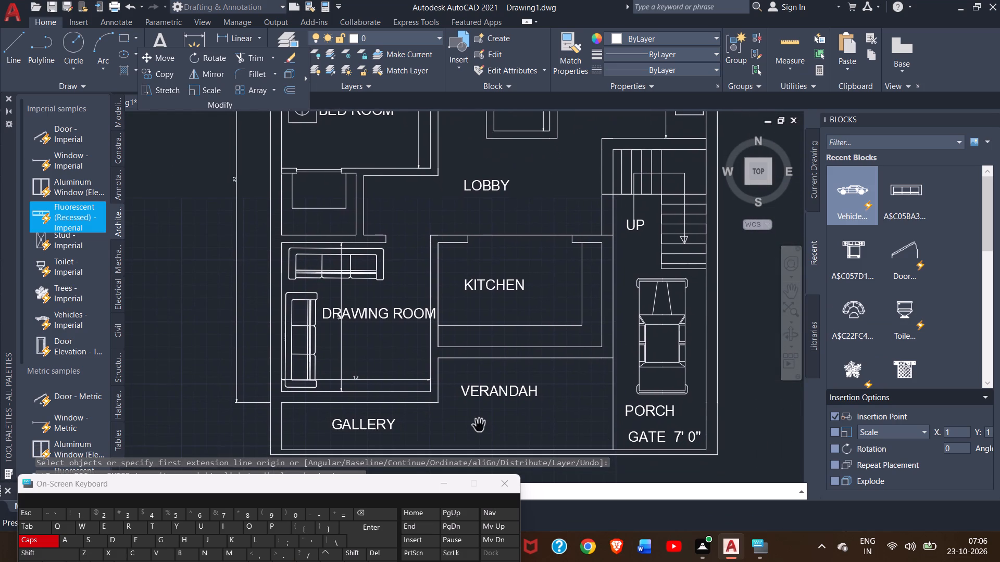
click(201, 45)
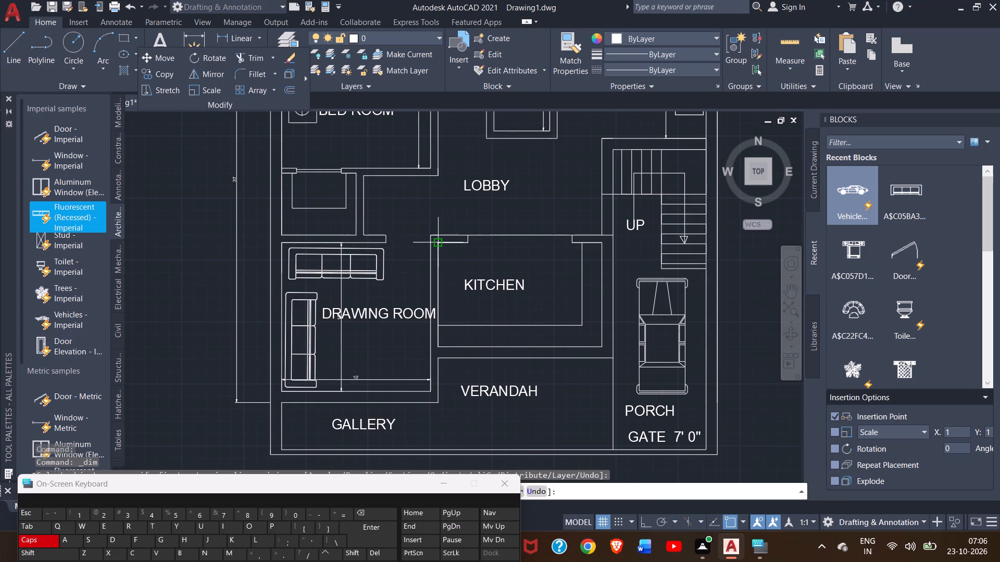
click(439, 242)
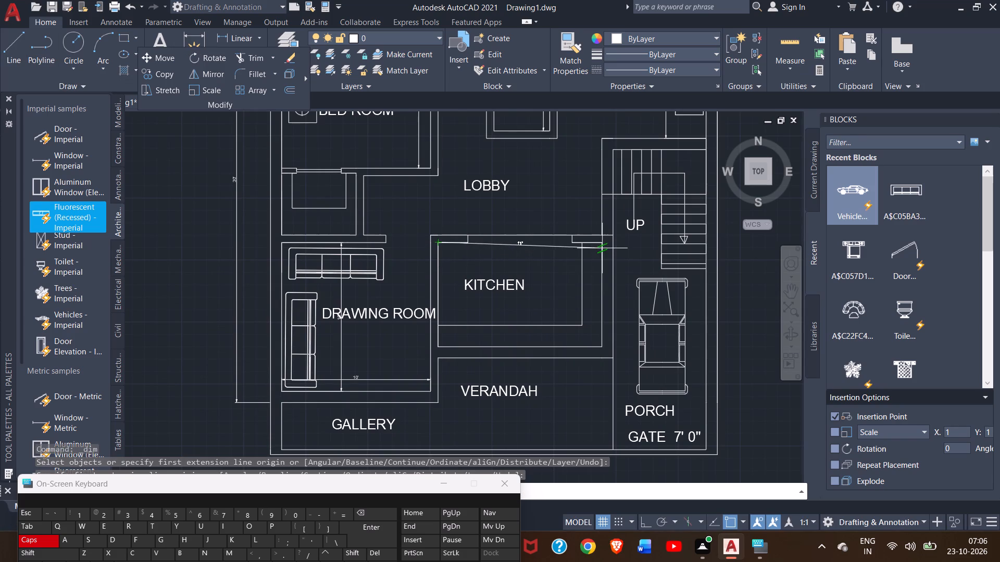
drag(601, 241, 600, 252)
click(600, 252)
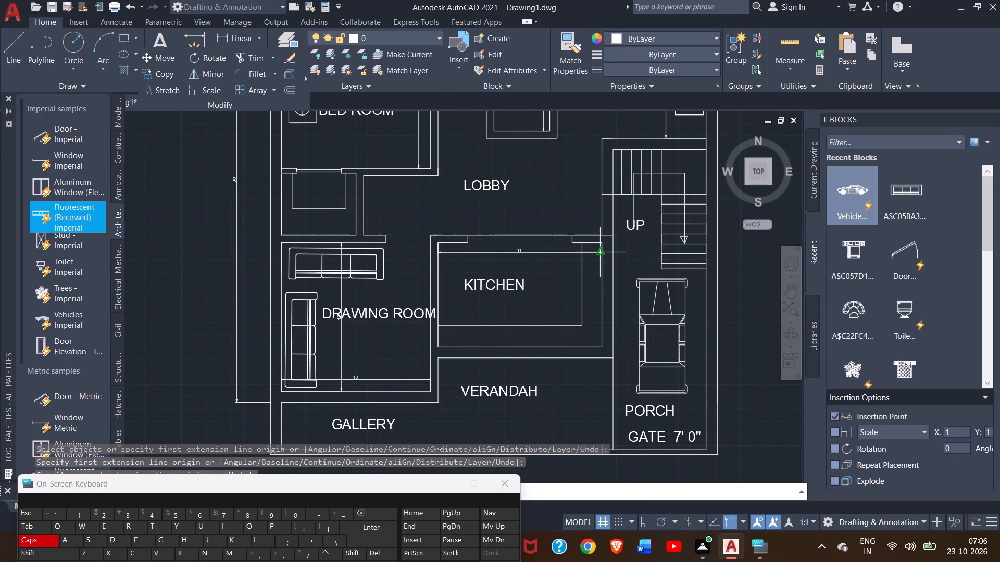
Dimension the kitchen's inside depth, placing the dimension just inside its left wall.
drag(439, 343, 438, 245)
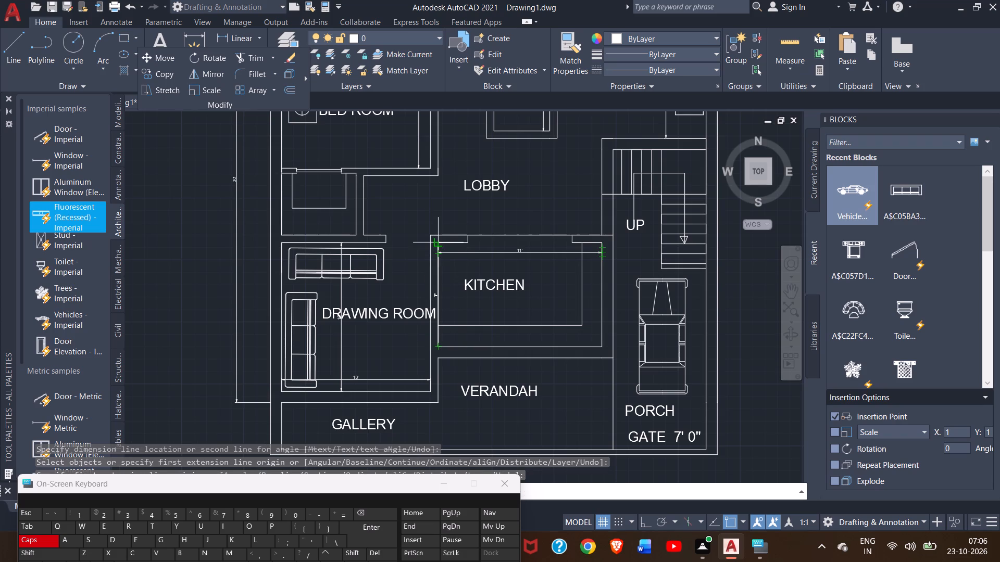
drag(438, 245, 459, 247)
click(459, 247)
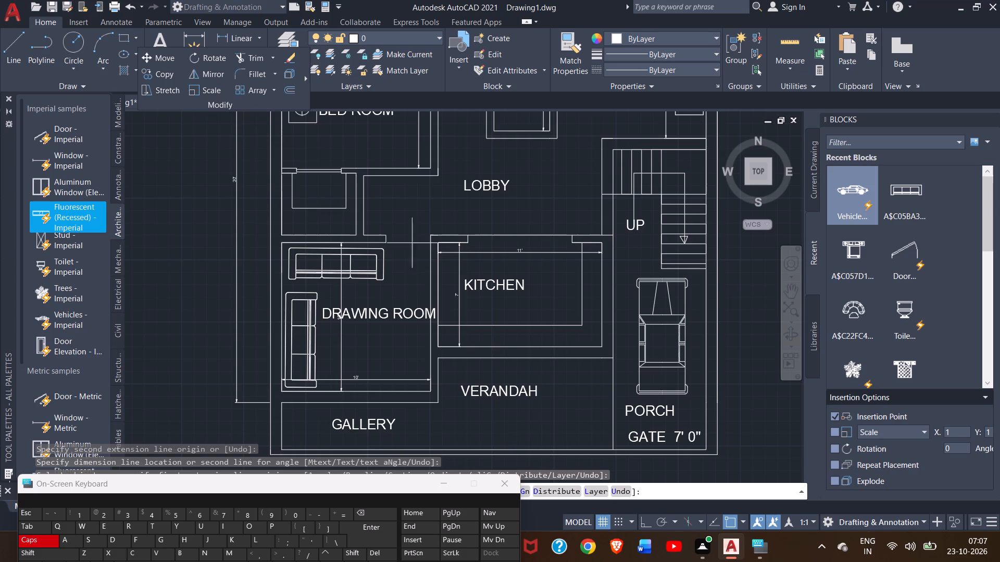
Dimension the verandah's width from its upper left corner to the porch line, placing the dimension just below its top wall.
ctrl+scroll(404, 240, down, 2)
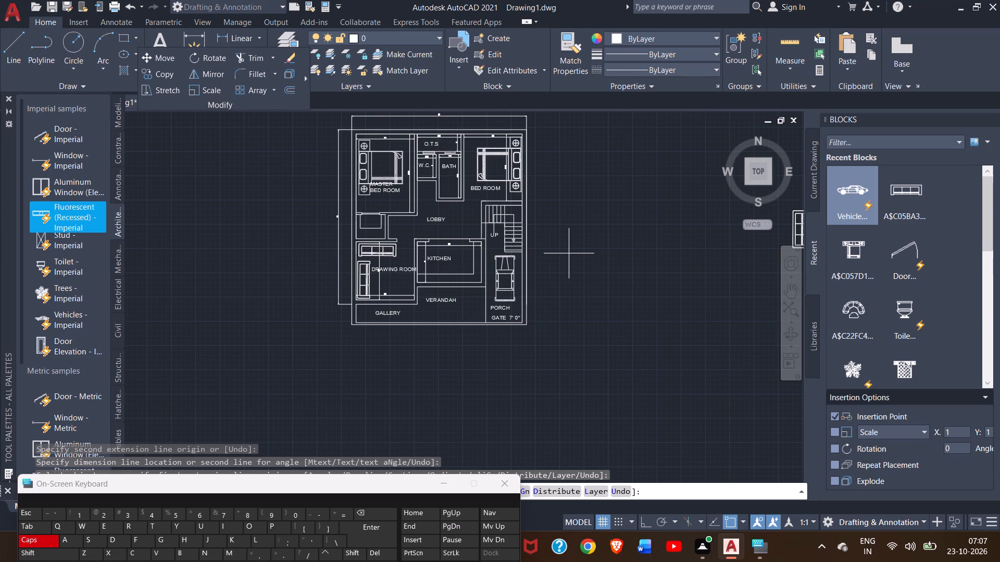
ctrl+scroll(569, 253, up, 2)
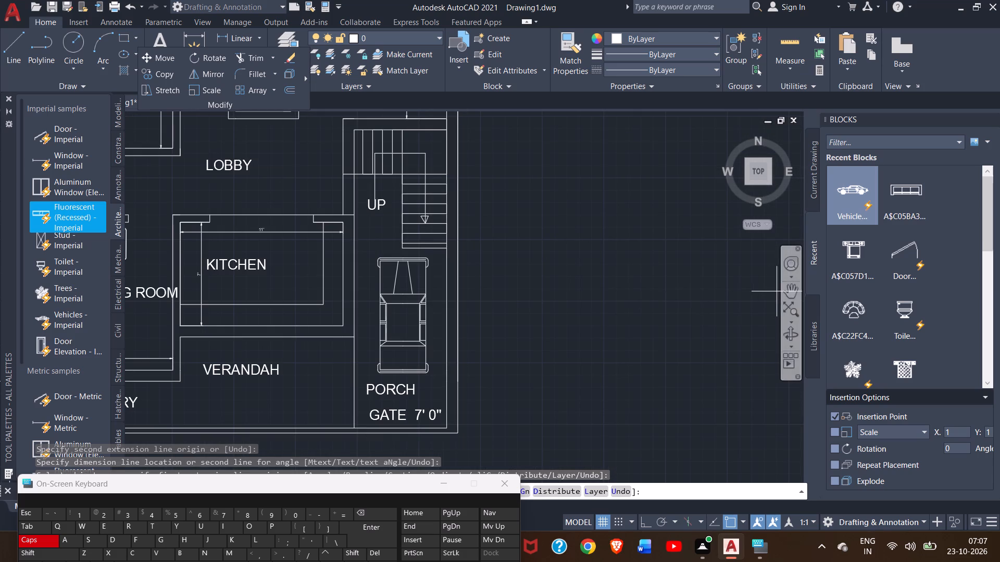
click(787, 293)
drag(474, 287, 519, 342)
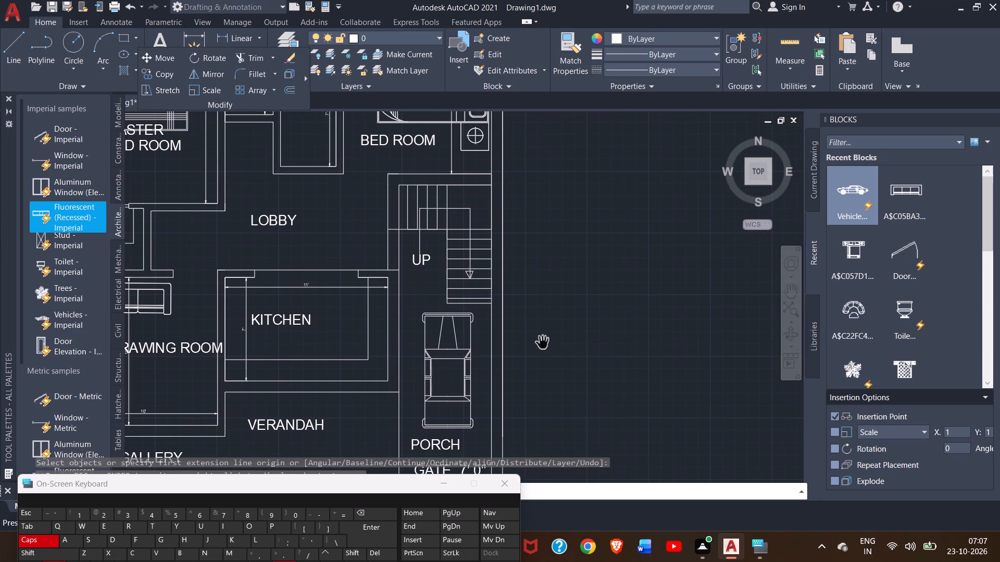
ctrl+scroll(543, 343, down, 1)
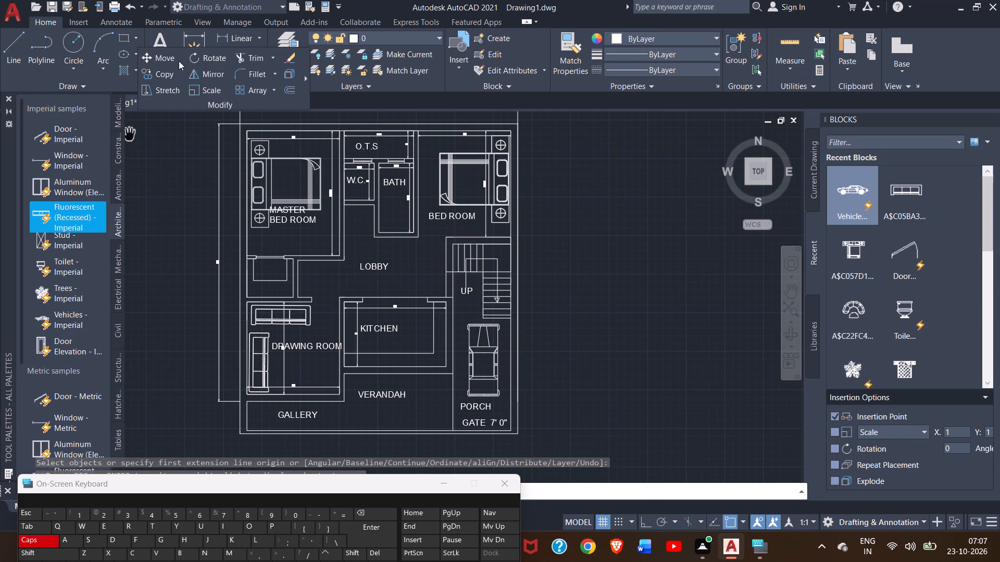
click(192, 43)
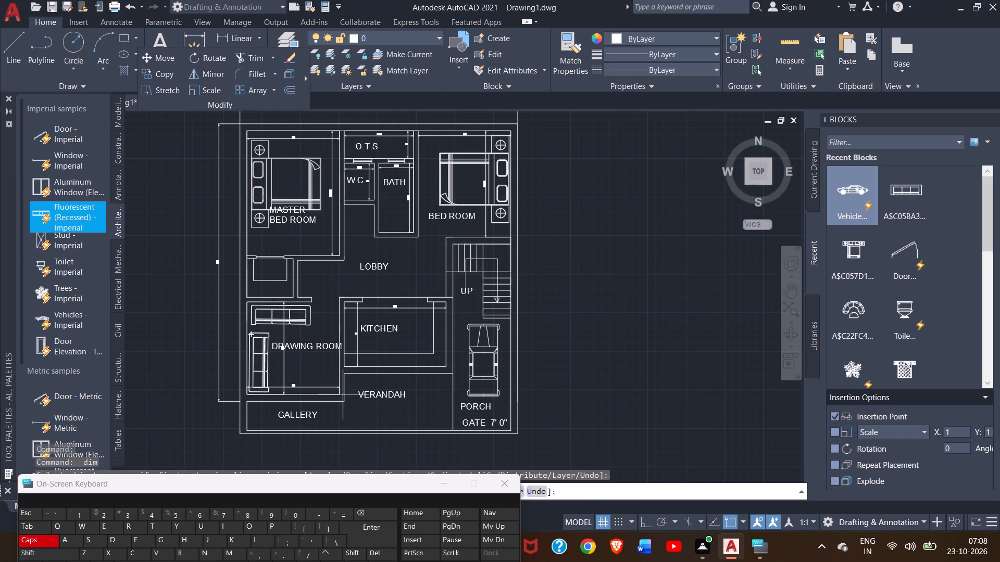
click(345, 375)
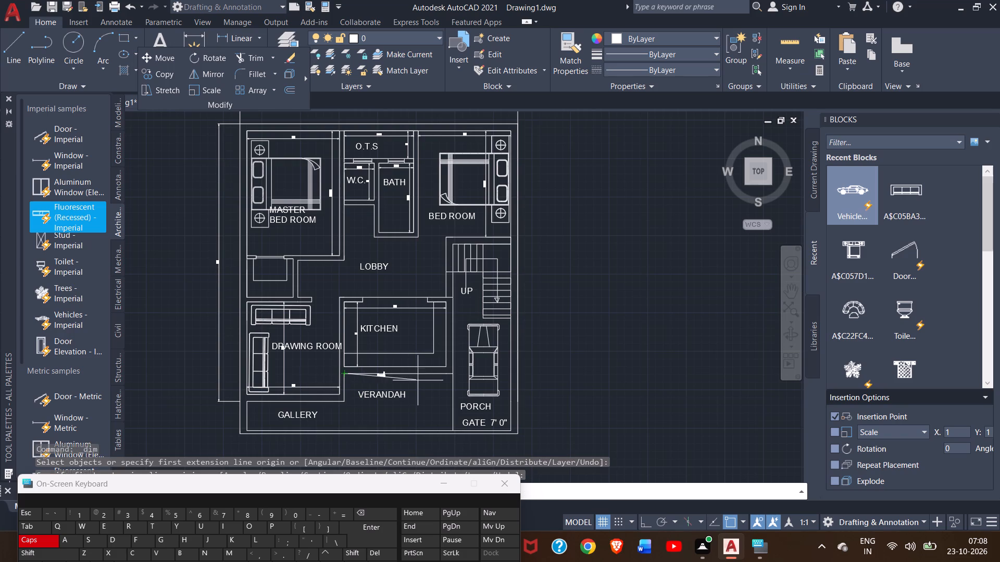
ctrl+scroll(453, 375, up, 1)
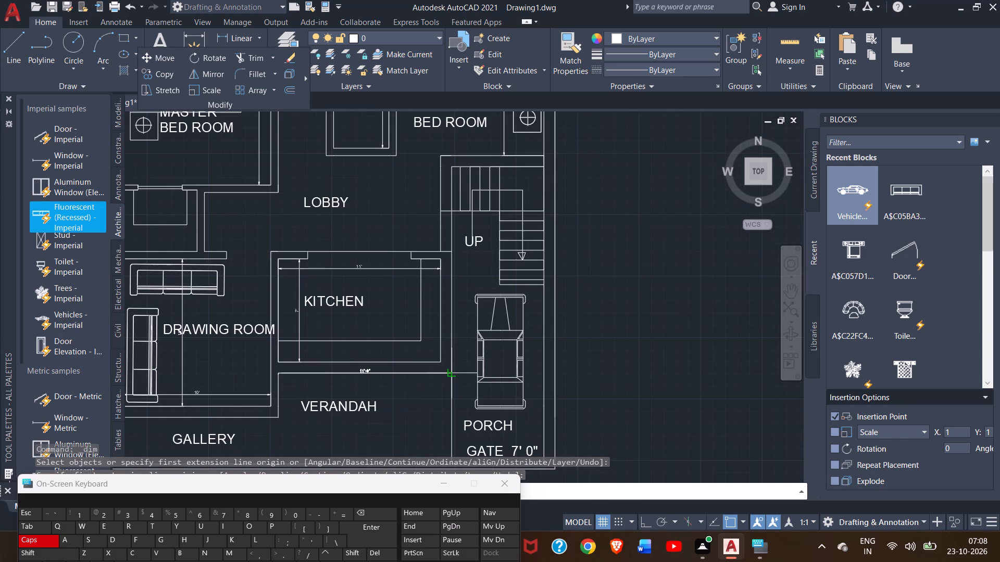
click(453, 375)
click(447, 389)
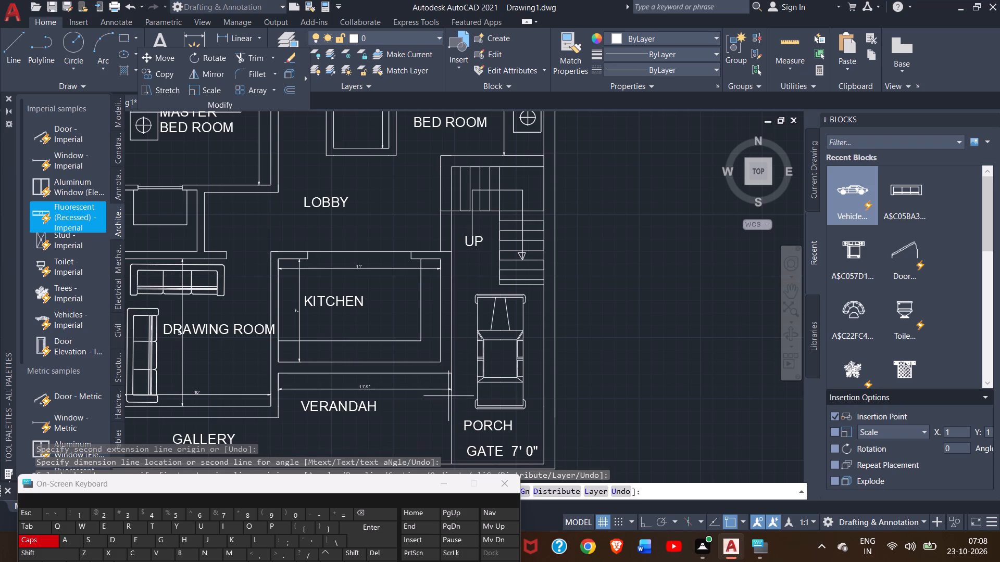
Dimension the verandah's depth along the porch line, placing the dimension just inside the verandah.
ctrl+scroll(448, 397, down, 2)
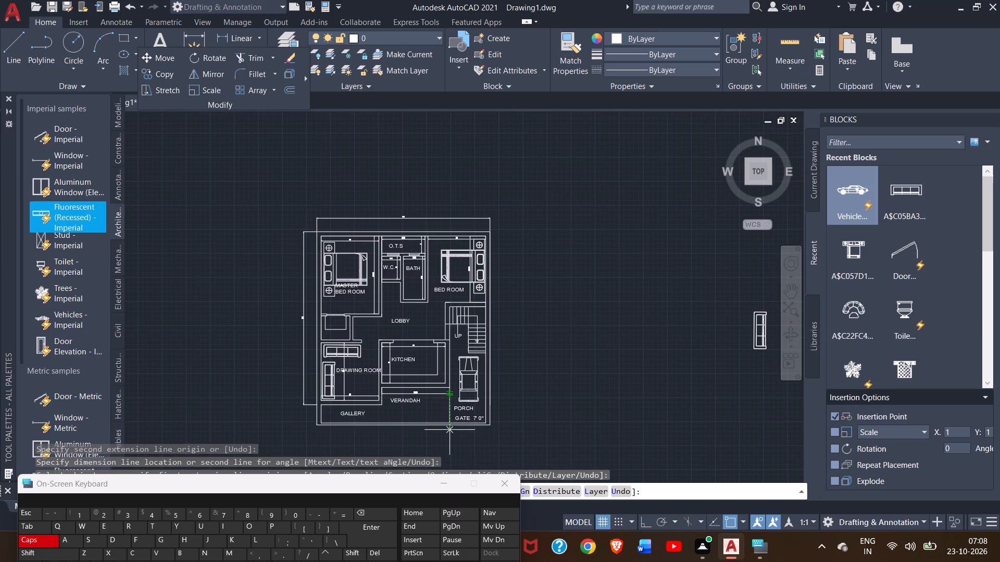
ctrl+scroll(449, 430, up, 2)
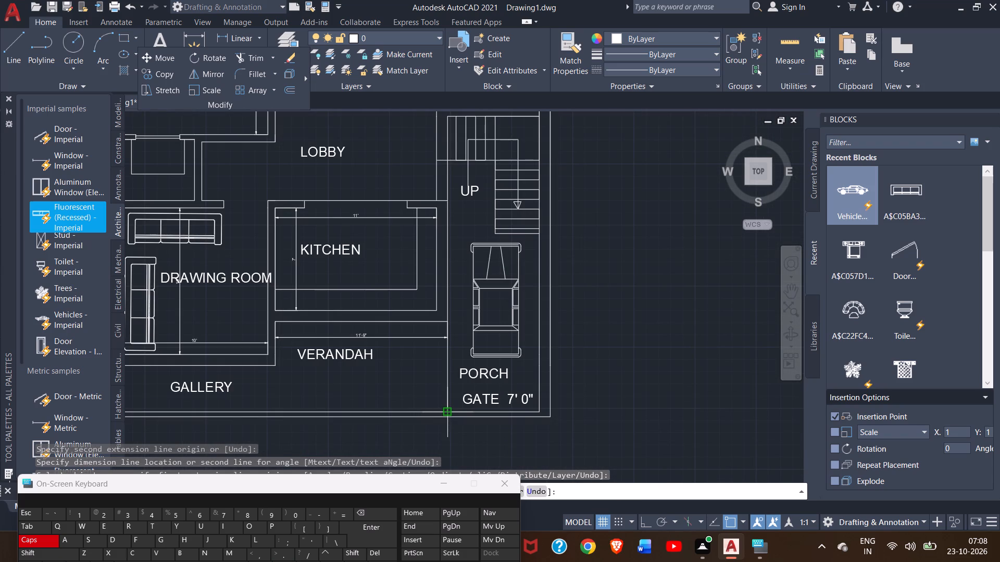
drag(448, 409, 446, 323)
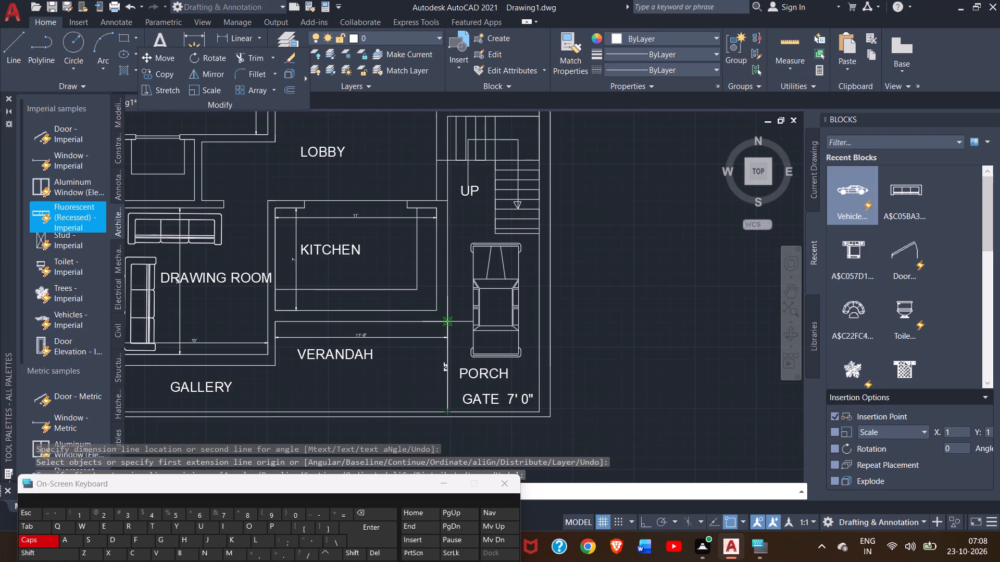
drag(446, 323, 429, 327)
click(429, 327)
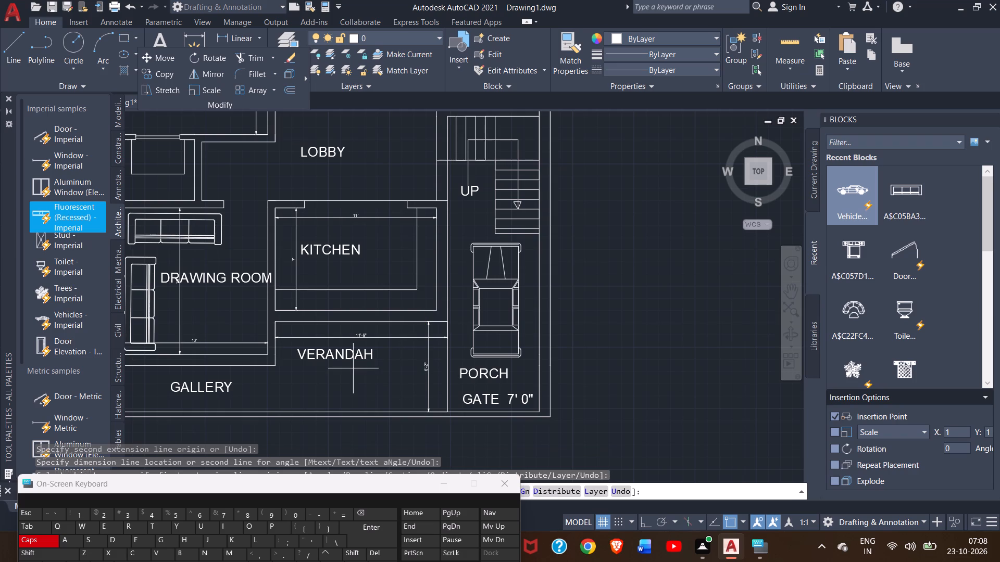
Dimension the gallery's inside depth, placing the dimension just inside its left wall.
ctrl+scroll(376, 357, down, 1)
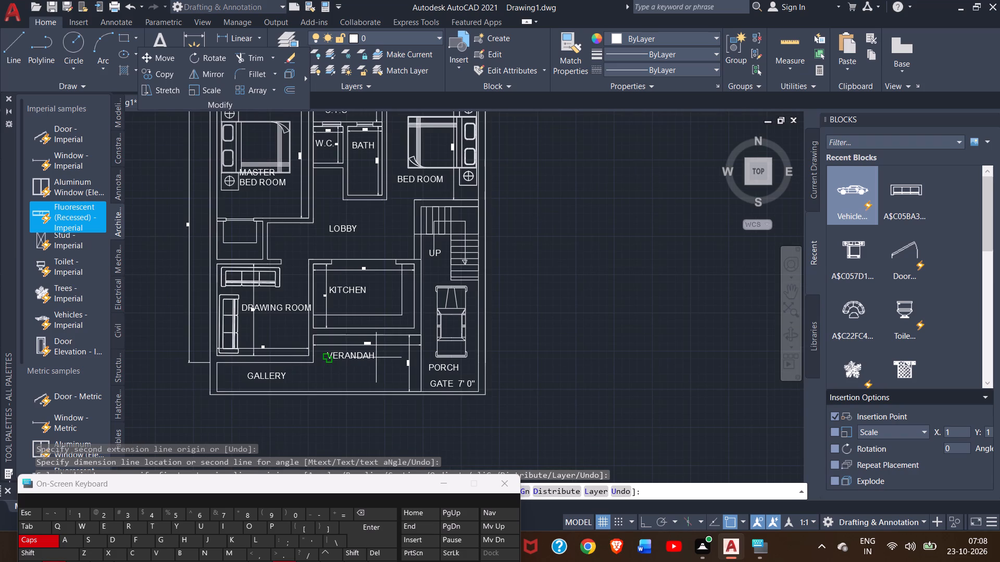
ctrl+scroll(182, 374, up, 2)
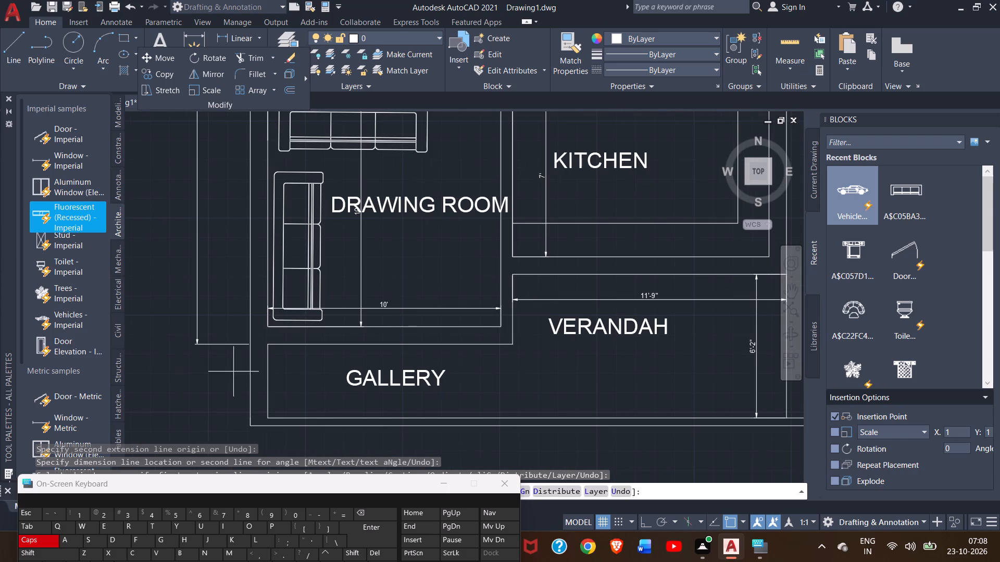
drag(266, 343, 265, 423)
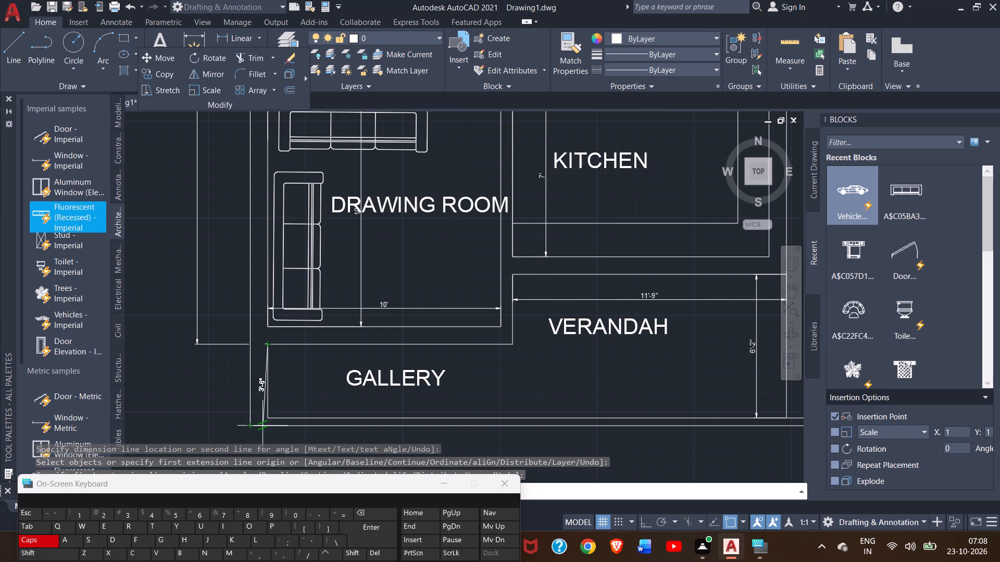
drag(265, 423, 267, 415)
click(267, 415)
click(287, 408)
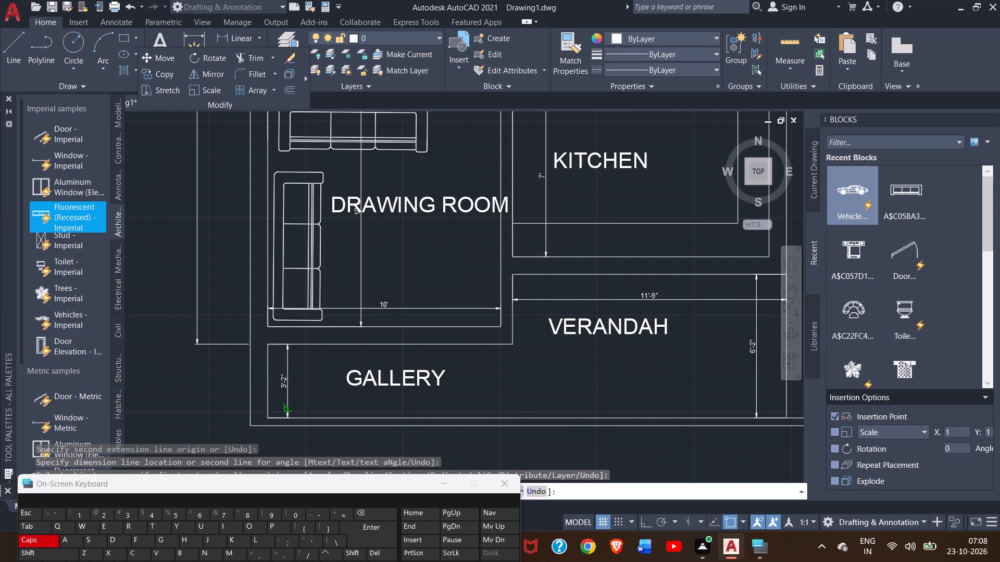
ctrl+scroll(436, 400, down, 1)
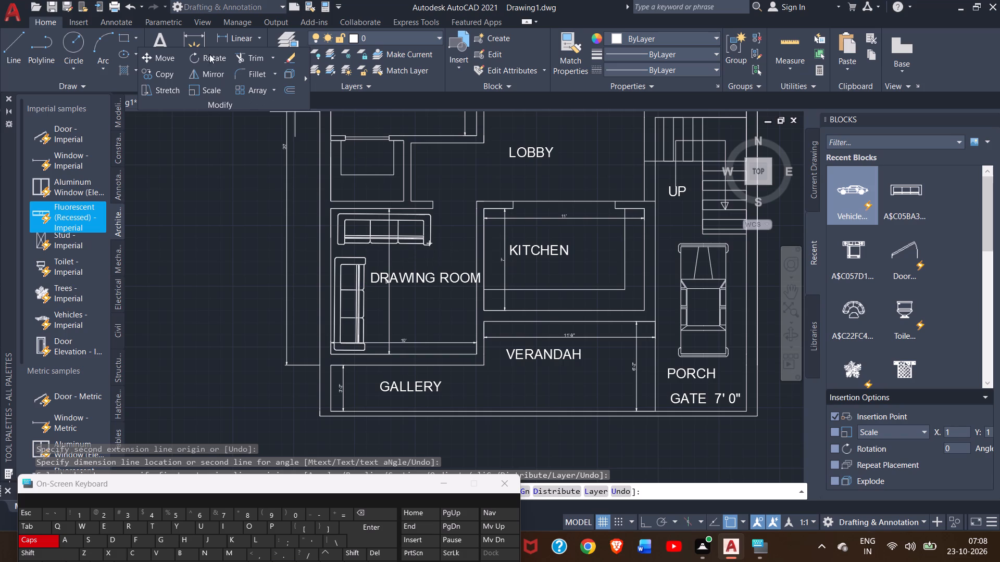
Dimension the inside width of the small unlabelled room below the master bedroom, placing the dimension just above its bottom wall.
click(196, 34)
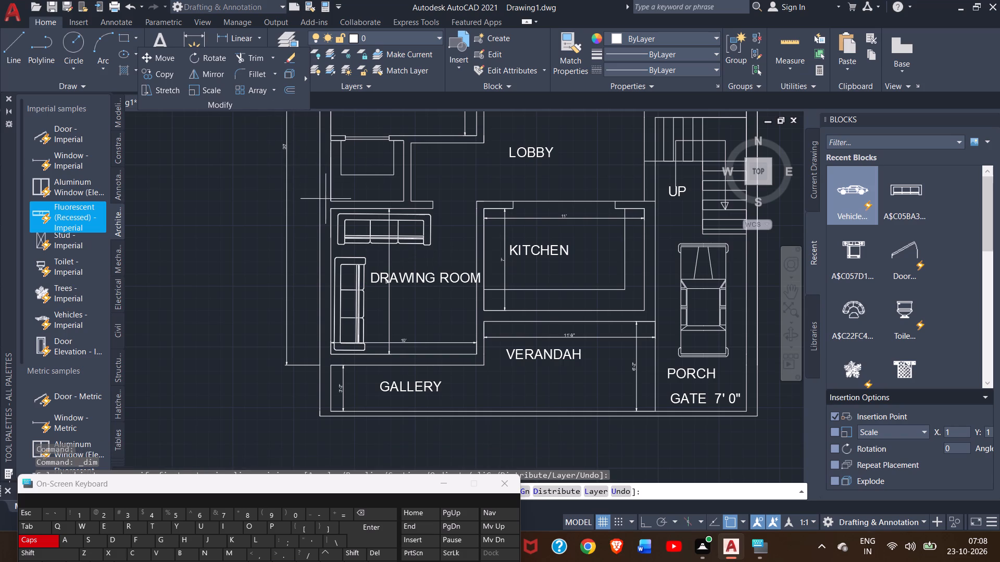
click(329, 200)
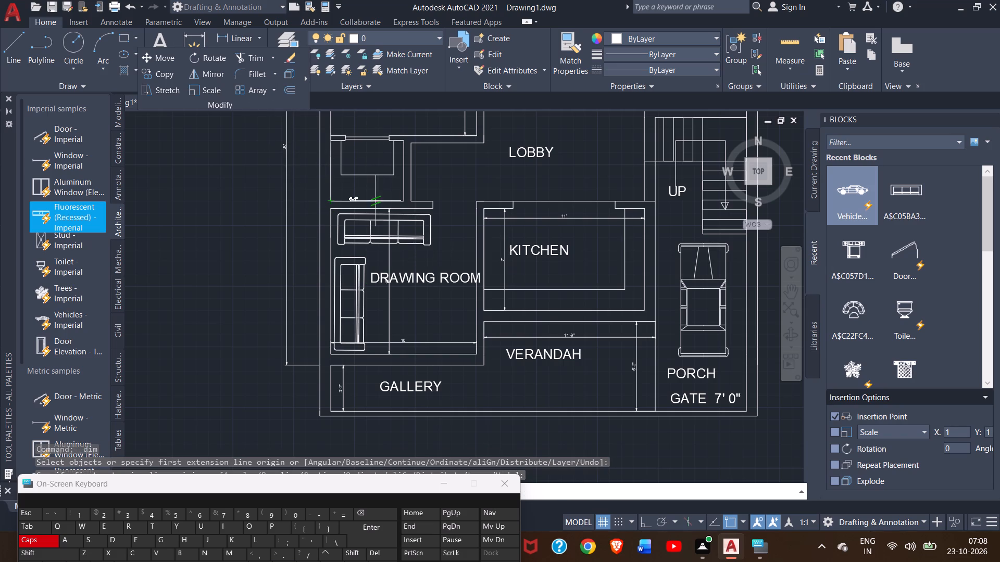
drag(405, 200, 404, 194)
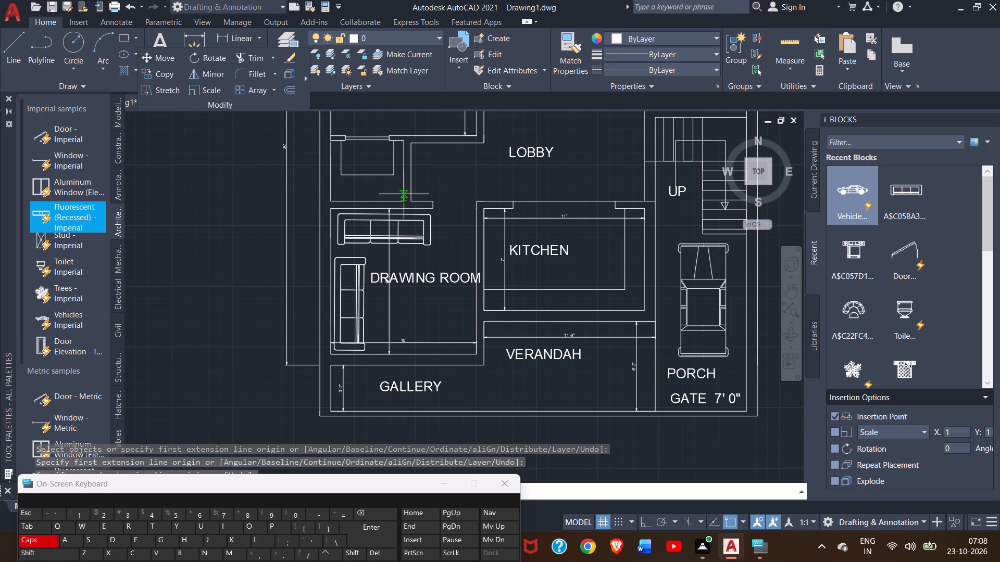
drag(404, 194, 403, 190)
click(403, 190)
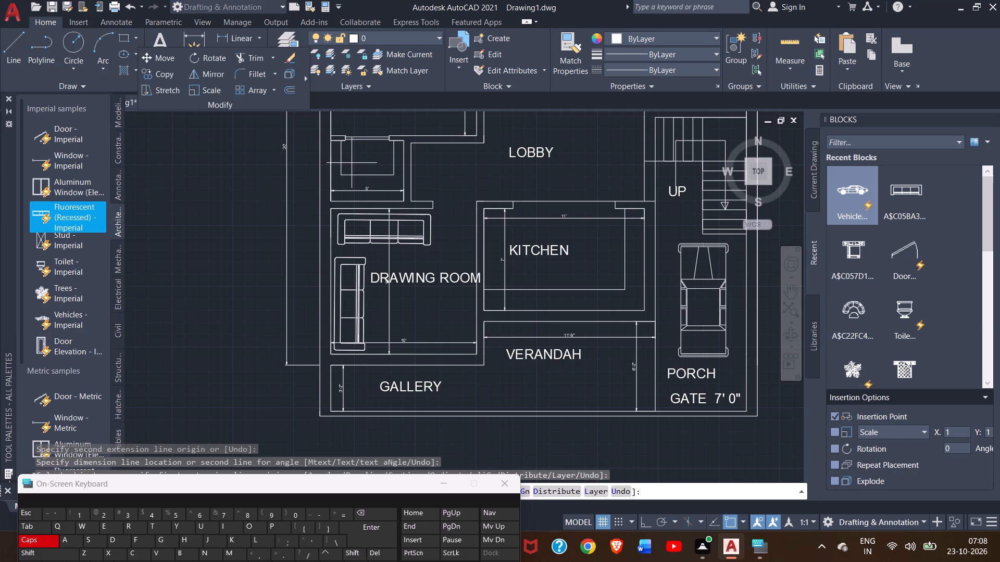
Dimension the inside depth of the small room below the master bedroom, placing the dimension inside the room toward its left wall.
ctrl+scroll(352, 163, up, 1)
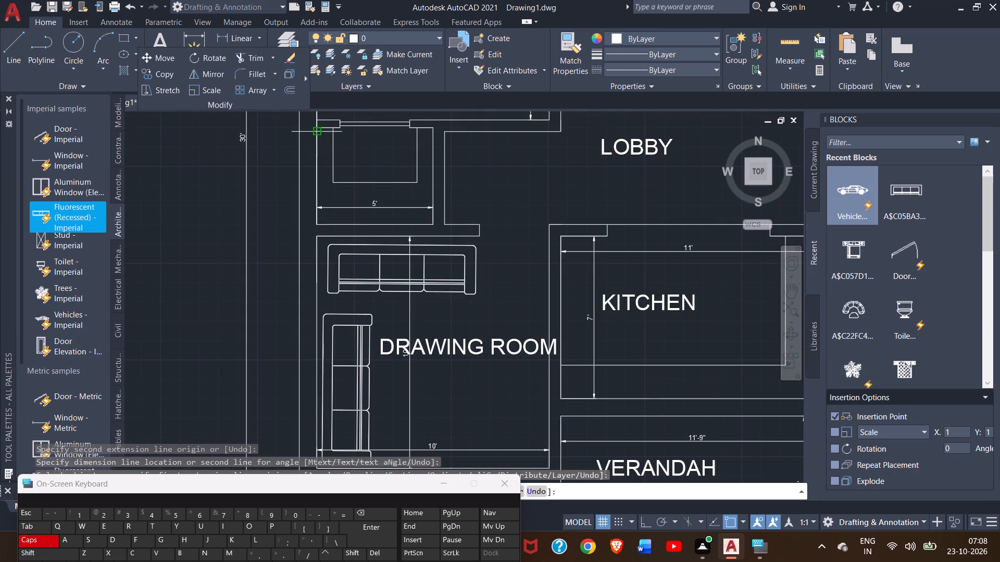
drag(314, 130, 309, 193)
drag(316, 225, 327, 223)
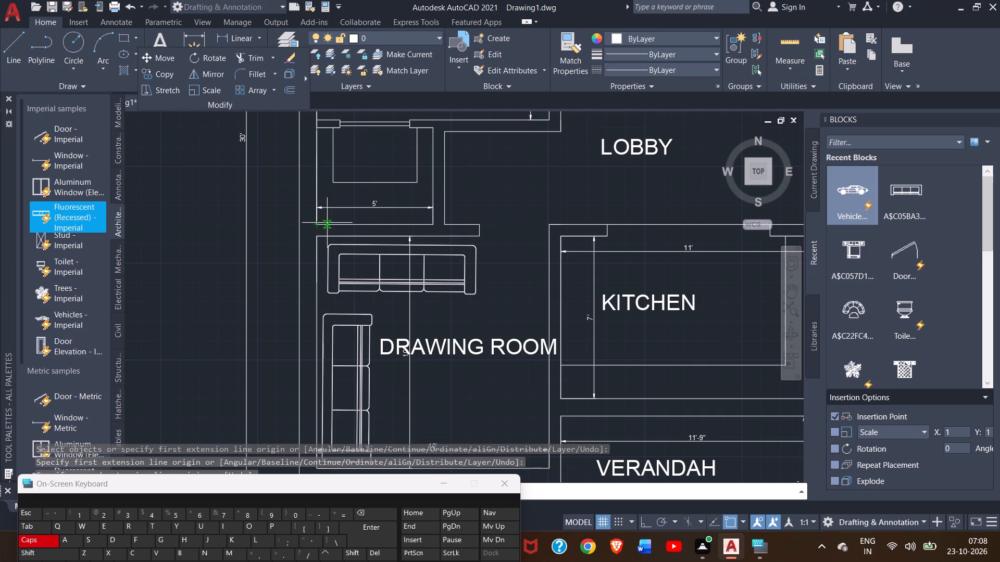
drag(327, 223, 352, 216)
click(352, 216)
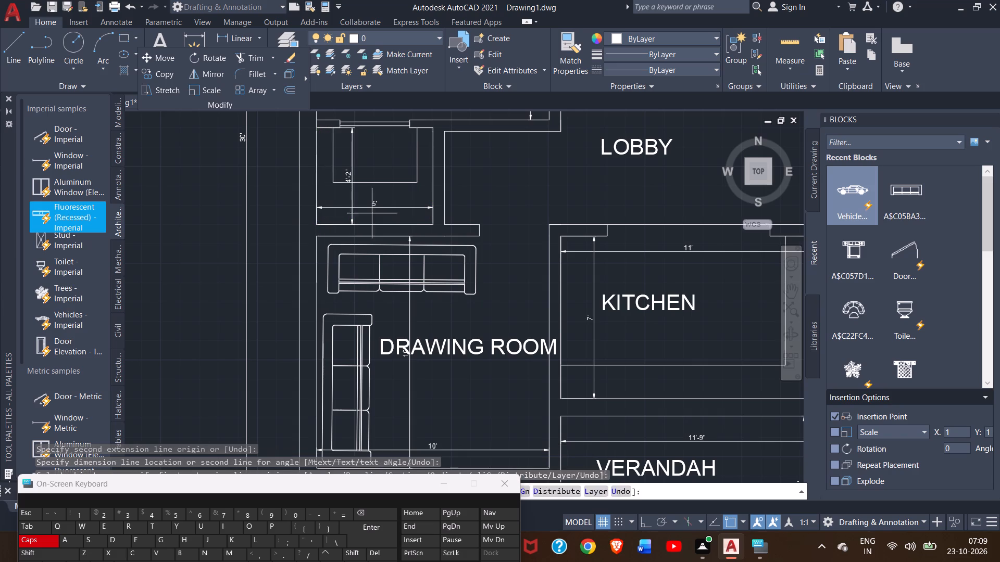
With Ortho on, draw a vertical line from the kitchen's lower right inner corner down to the inner line of the front boundary wall.
ctrl+scroll(470, 256, down, 1)
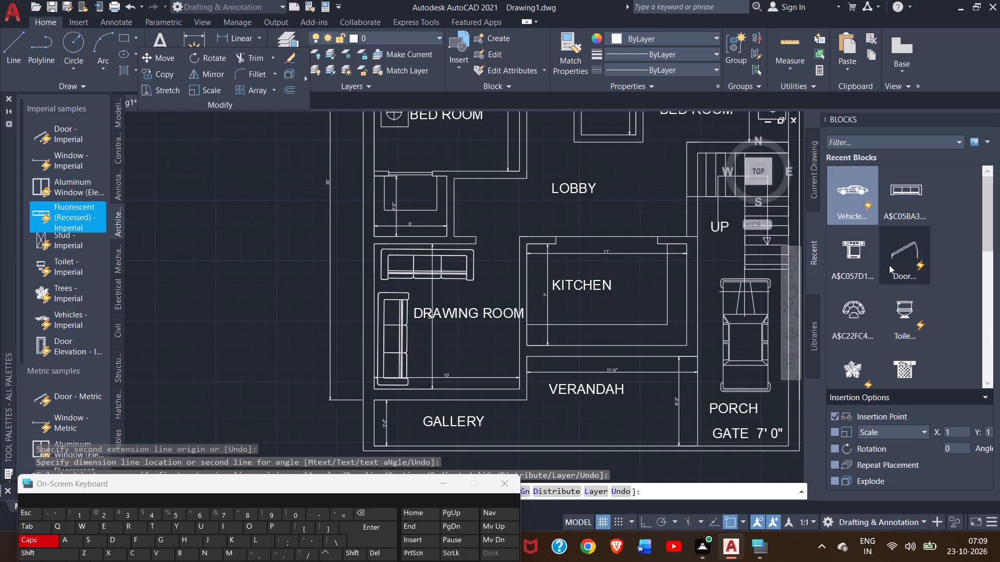
click(787, 293)
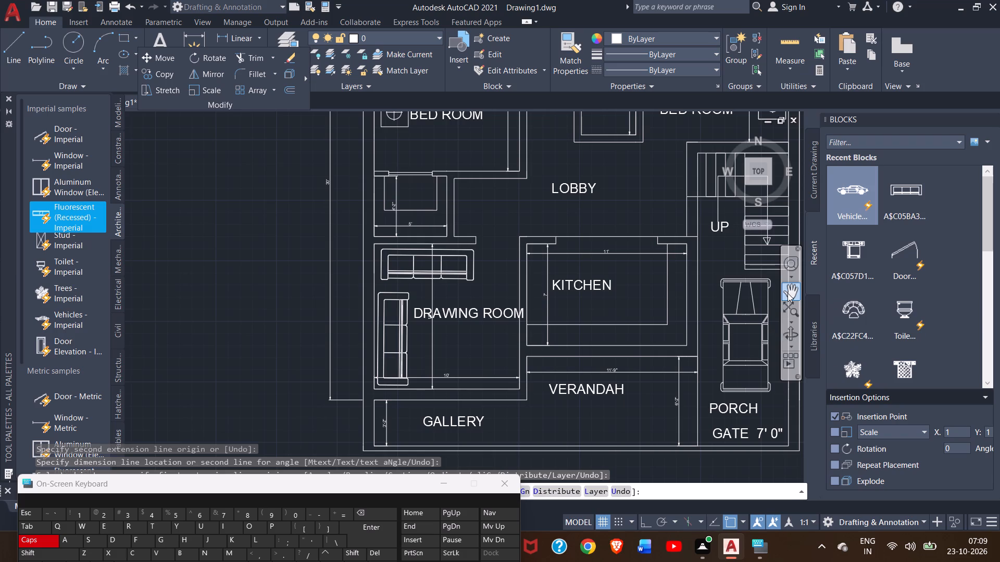
drag(664, 288, 580, 341)
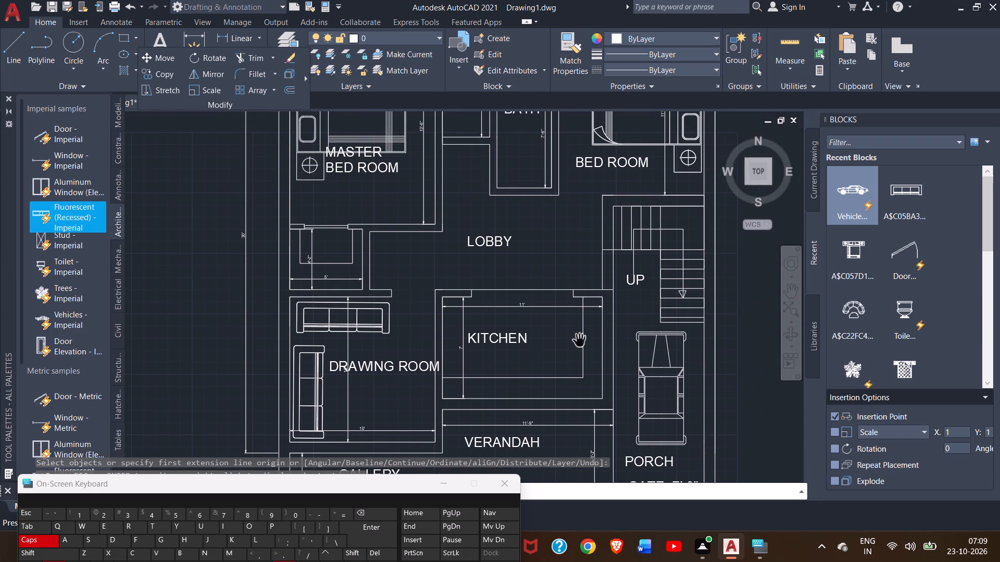
ctrl+scroll(580, 341, down, 1)
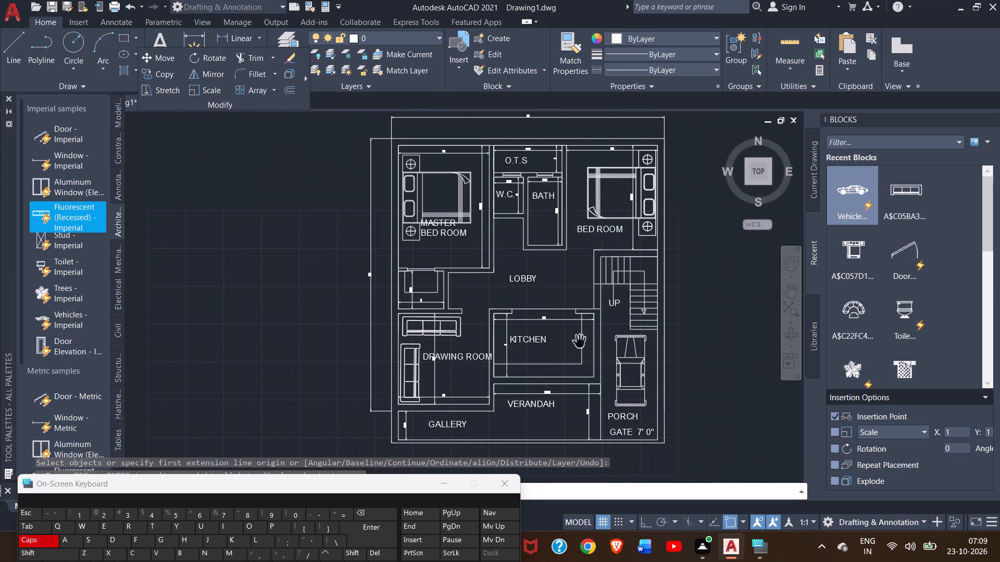
right_click(206, 249)
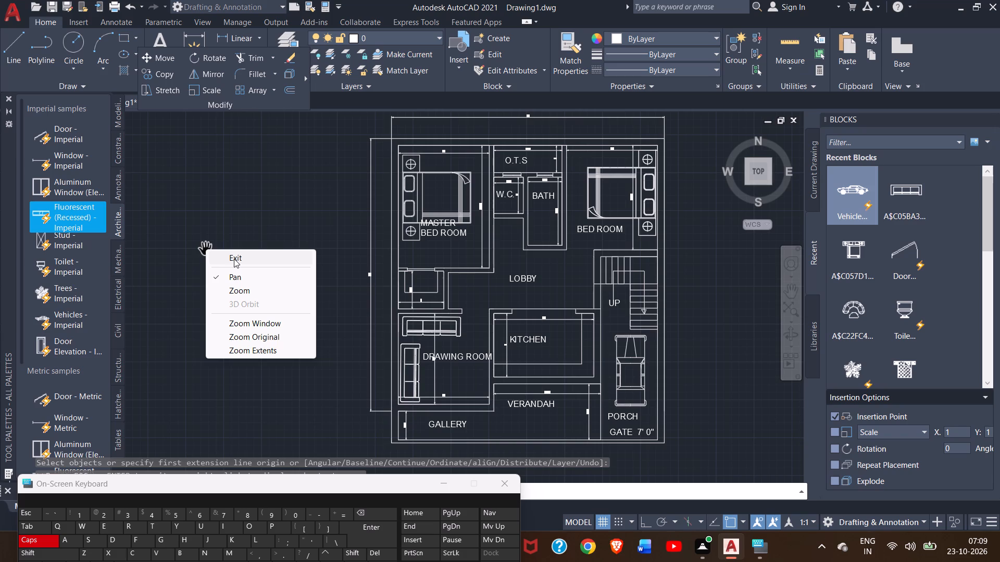
click(234, 259)
click(6, 59)
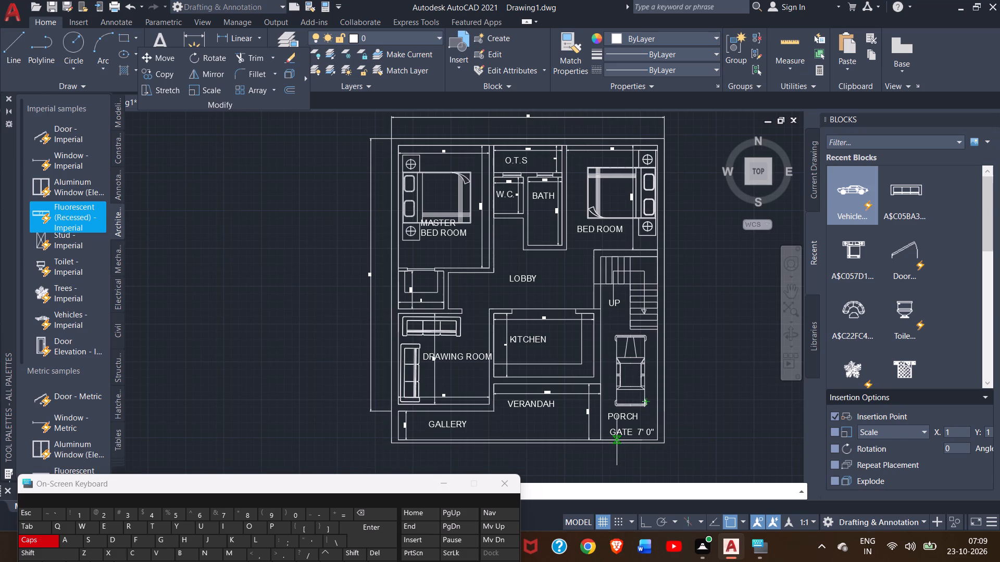
drag(590, 379, 595, 430)
click(595, 430)
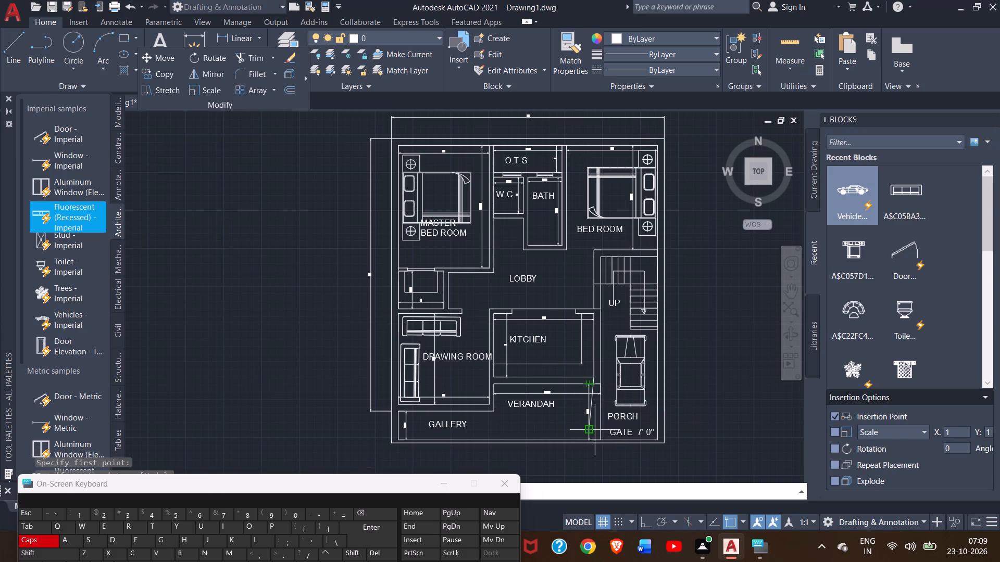
click(642, 520)
ctrl+scroll(590, 443, up, 3)
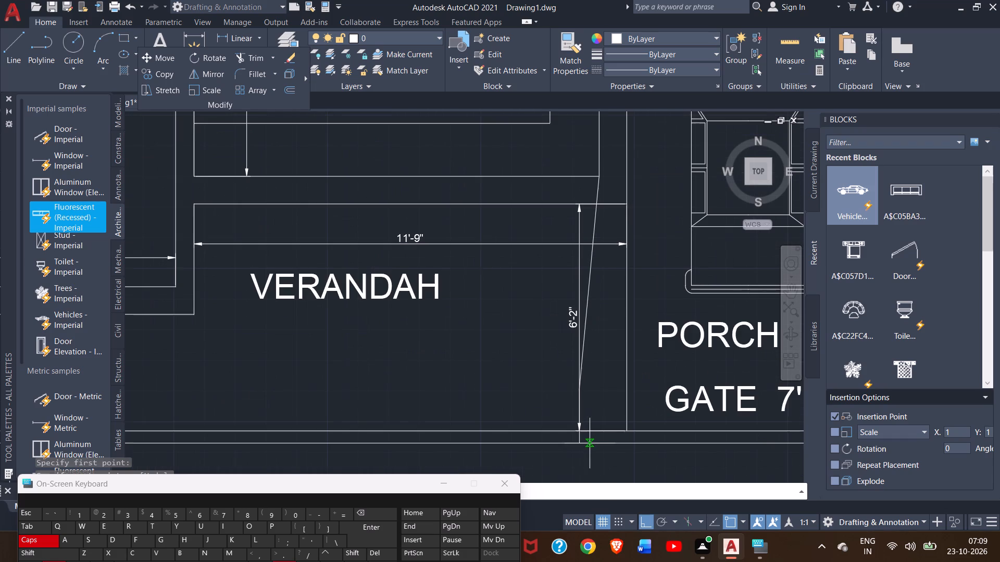
key(ctrl+z)
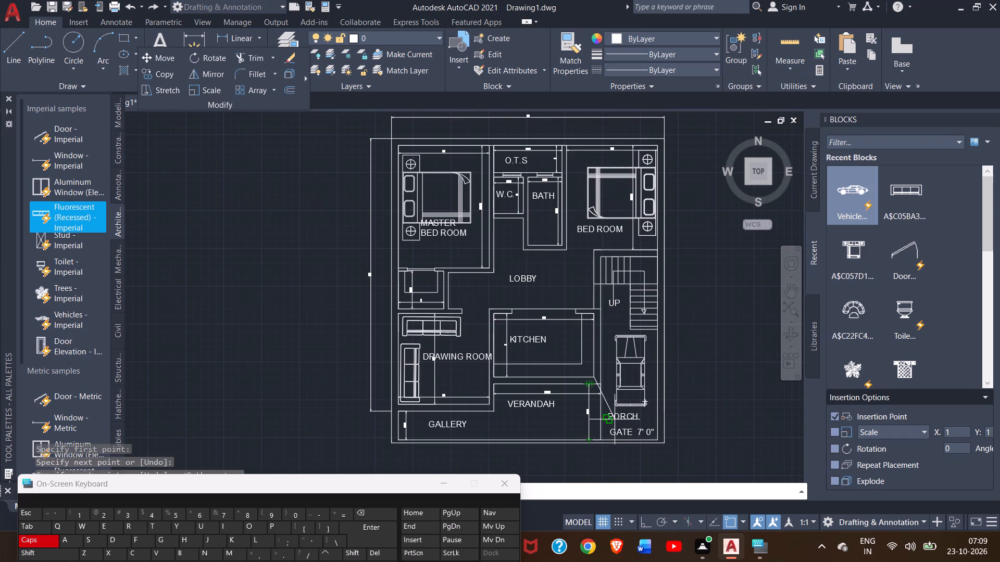
ctrl+scroll(609, 418, up, 2)
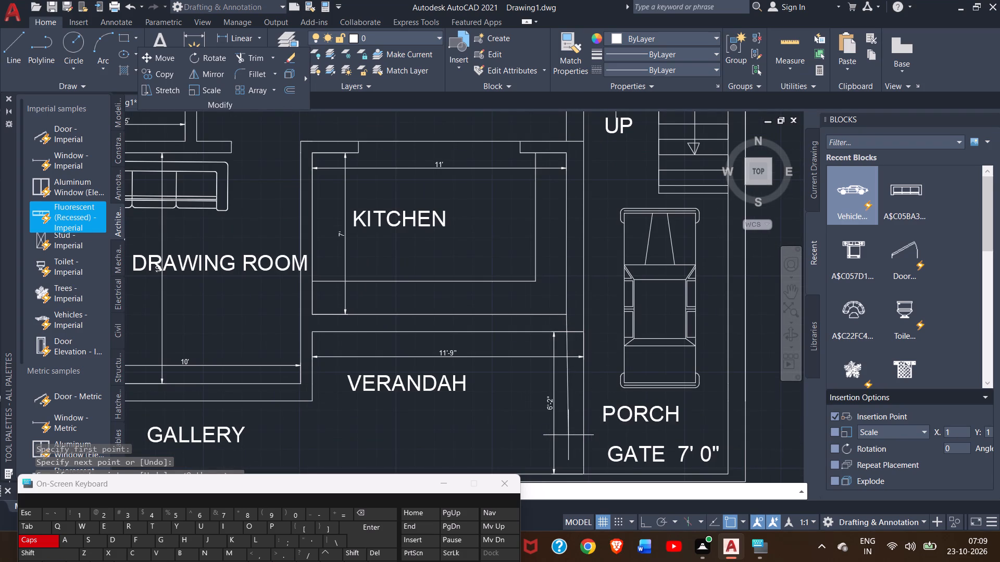
click(641, 527)
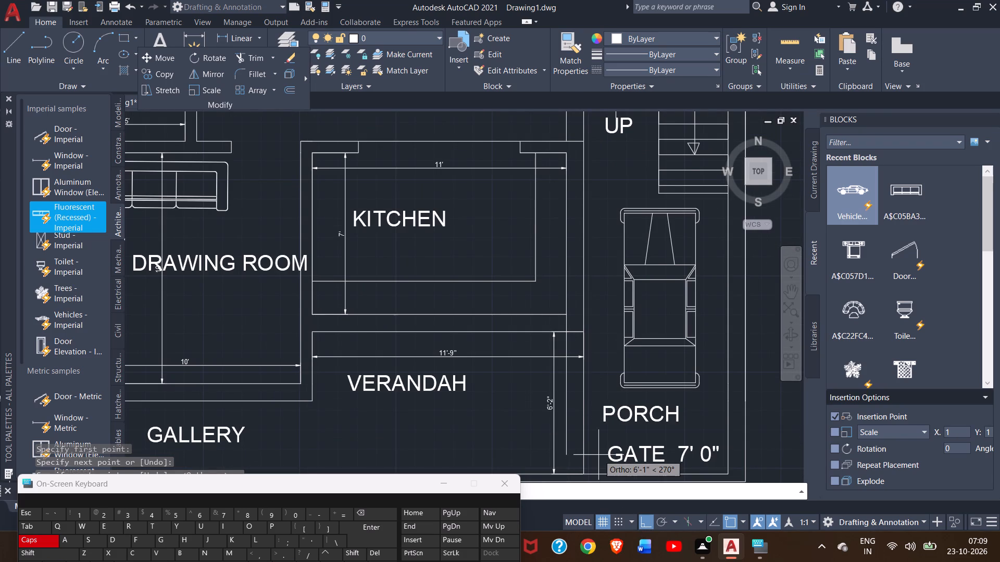
ctrl+scroll(598, 455, down, 1)
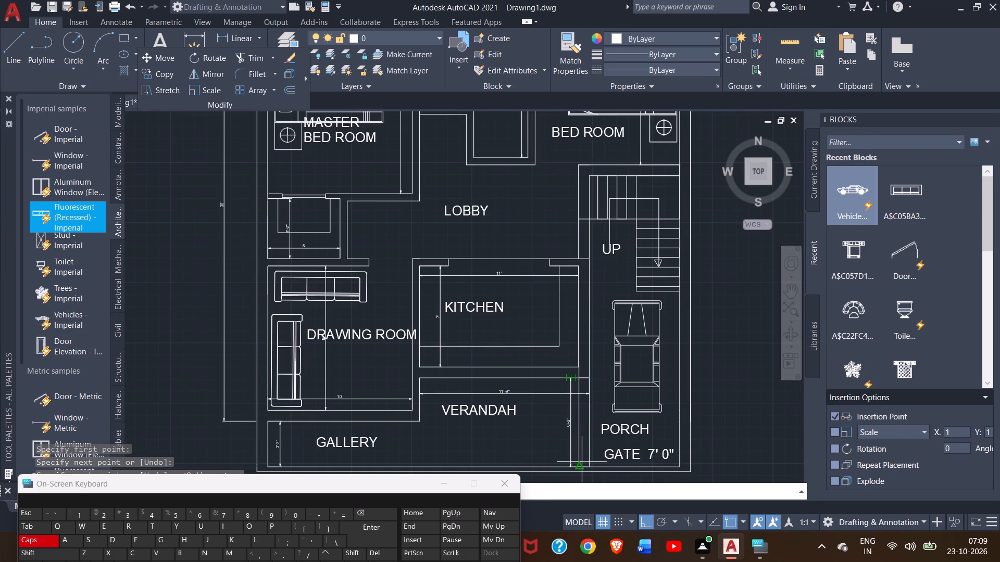
ctrl+scroll(581, 467, up, 2)
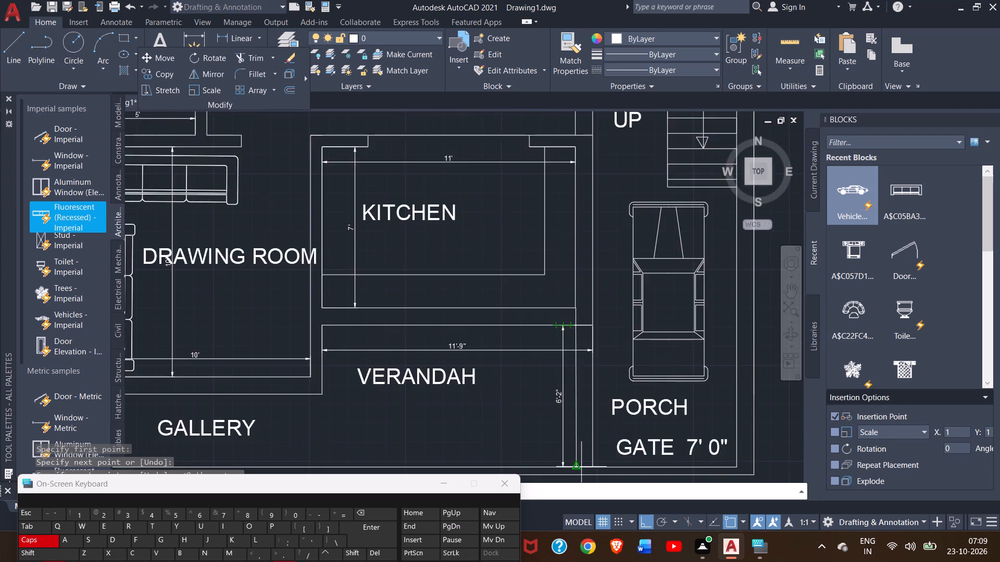
click(569, 467)
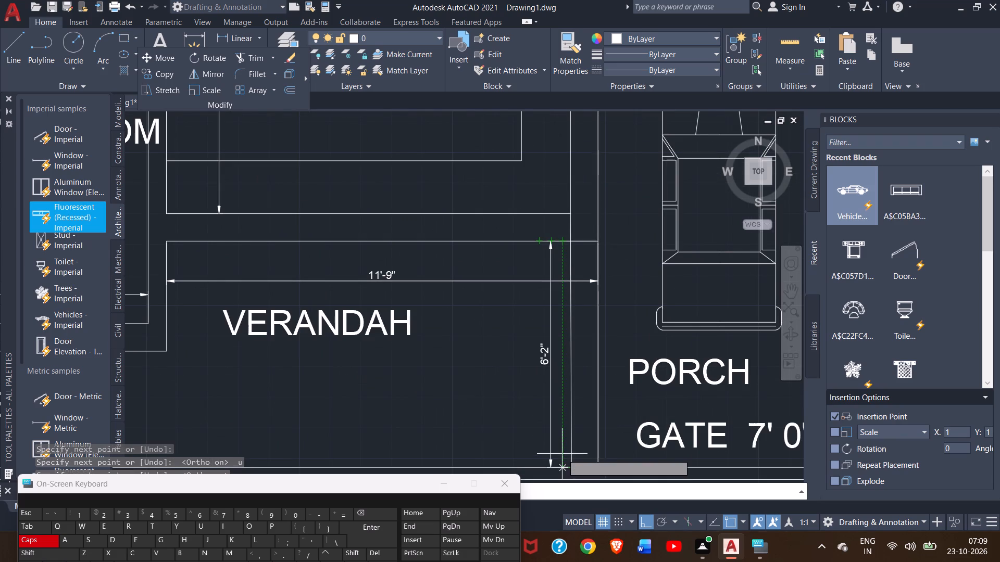
right_click(562, 454)
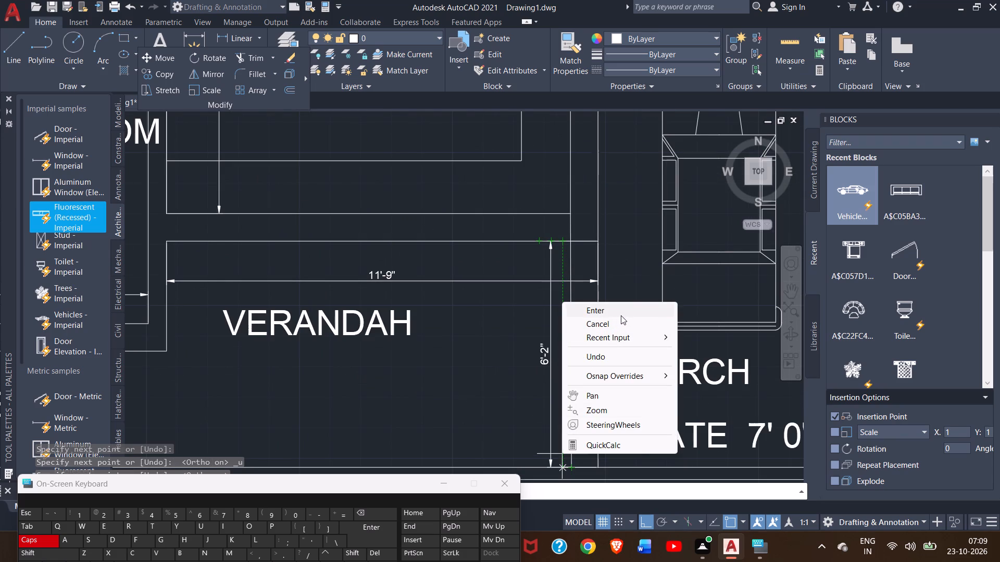
click(621, 315)
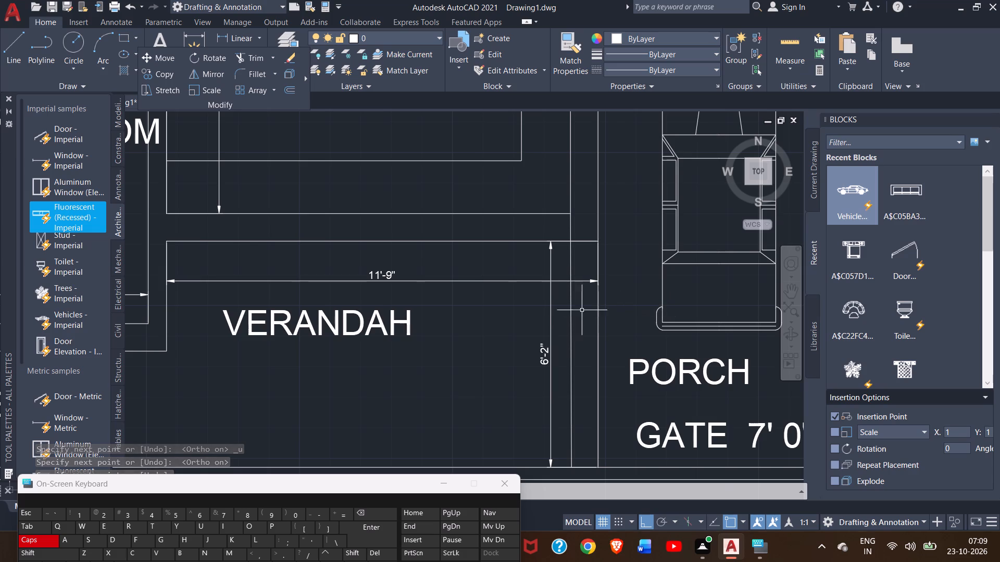
Trim away the part of the new vertical line that crosses the wall between the kitchen and the verandah.
ctrl+scroll(631, 273, down, 2)
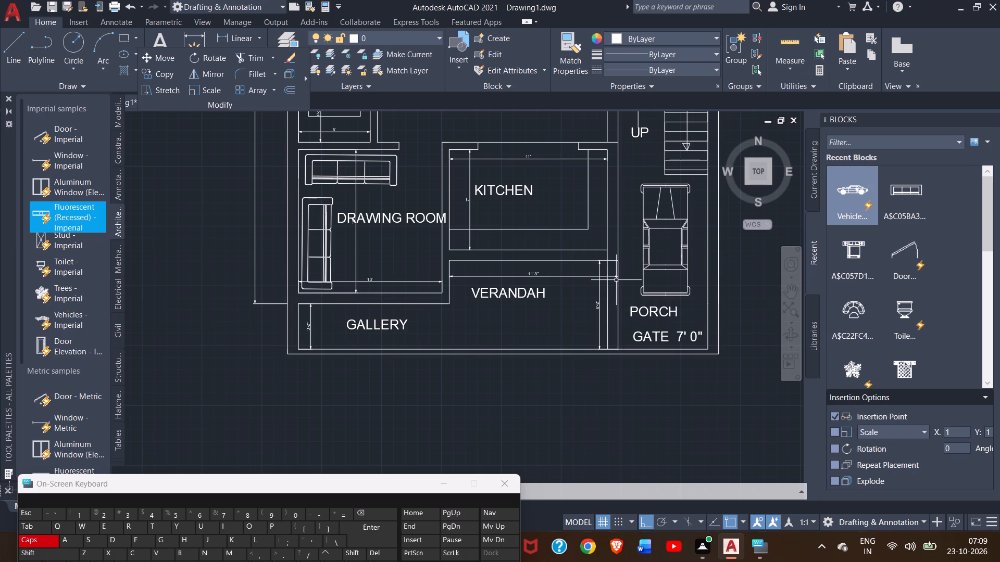
ctrl+scroll(616, 280, up, 1)
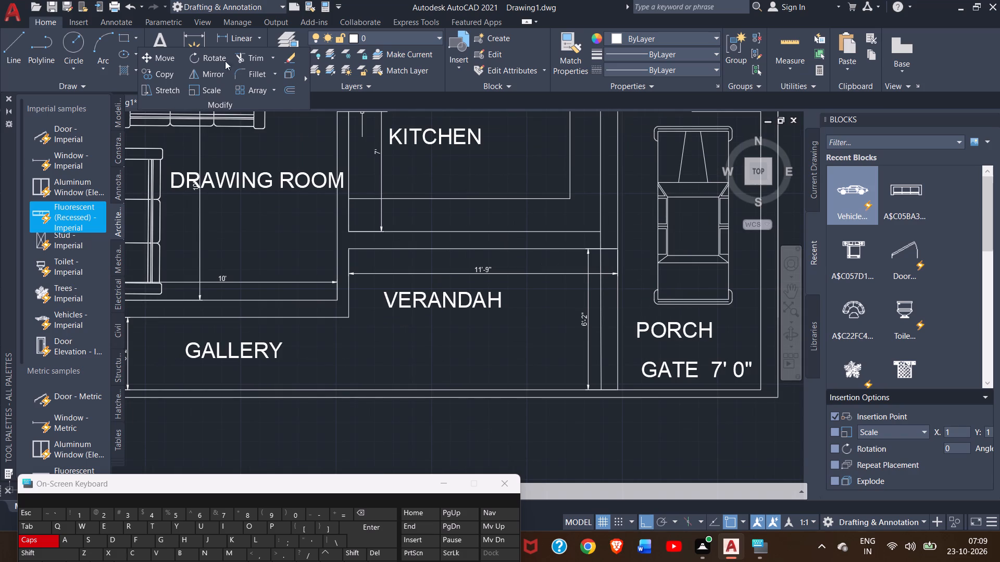
click(256, 58)
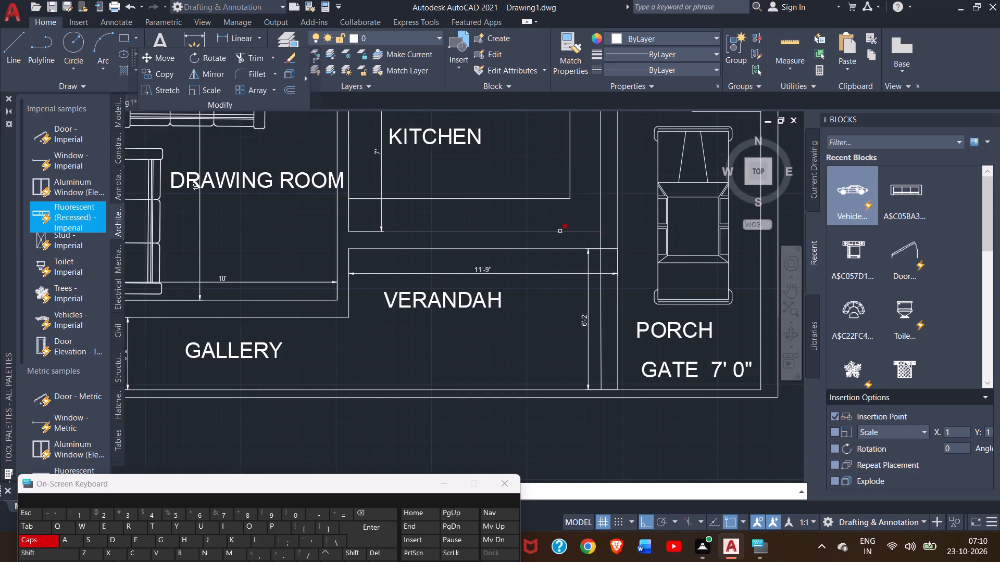
click(601, 243)
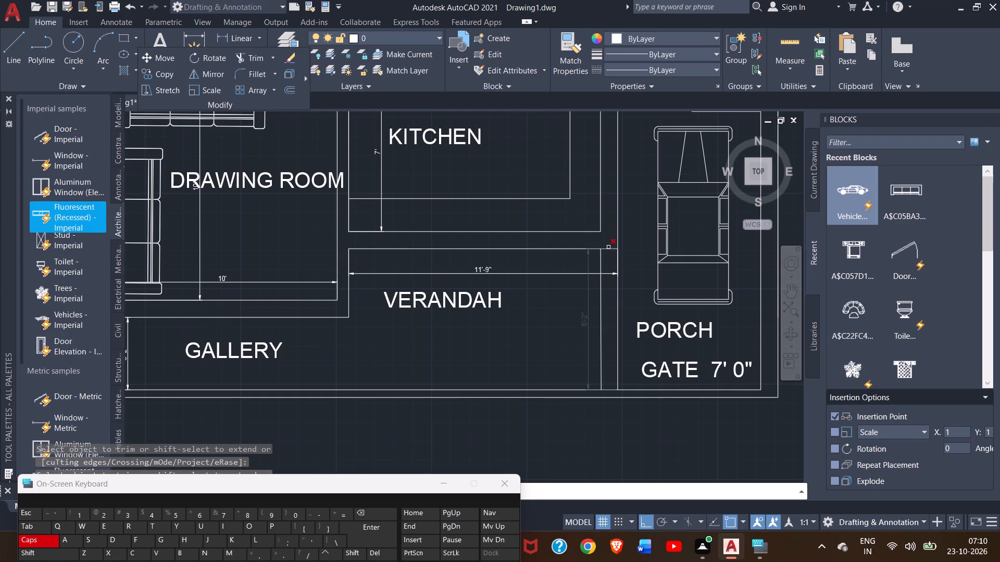
drag(610, 229, 610, 253)
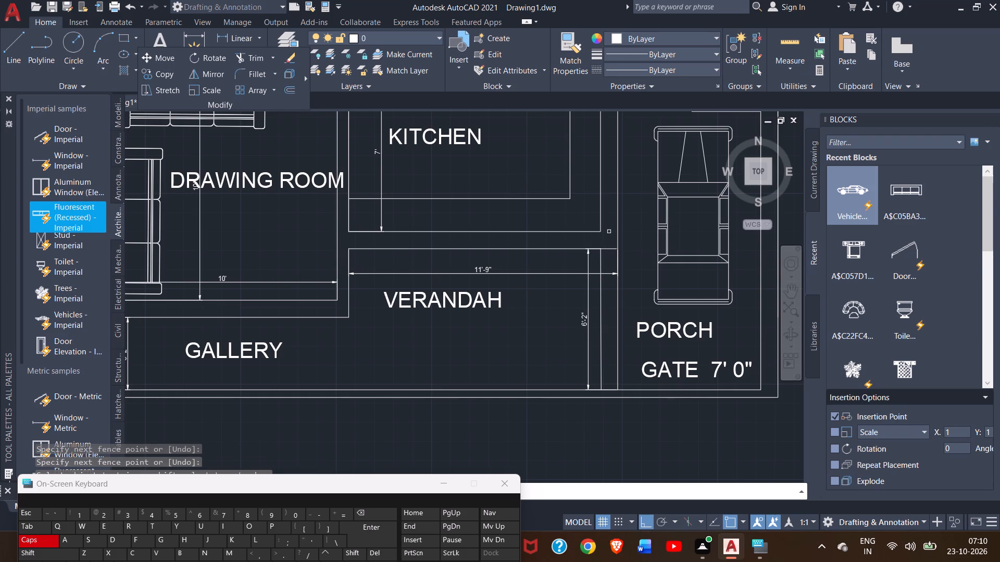
right_click(440, 356)
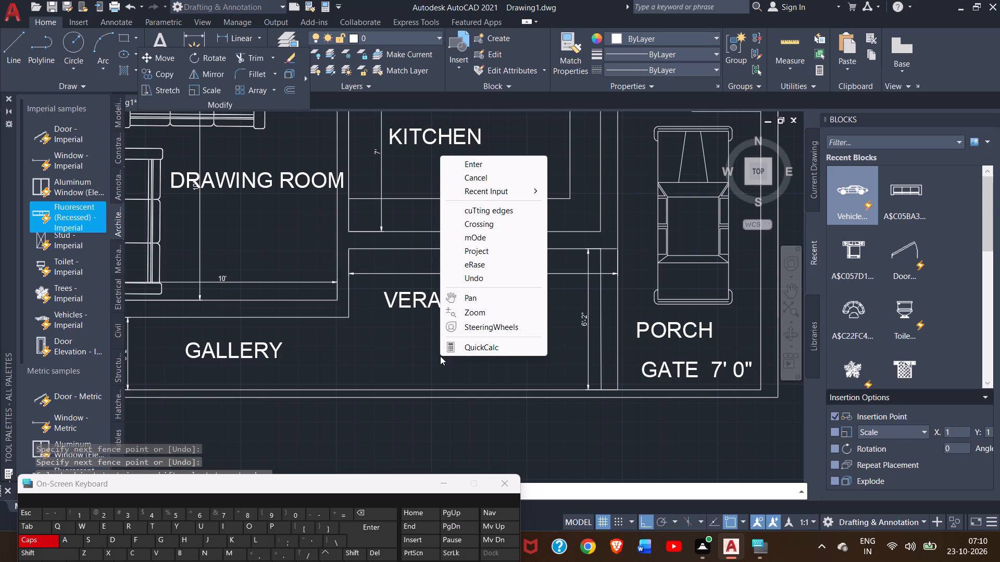
click(463, 163)
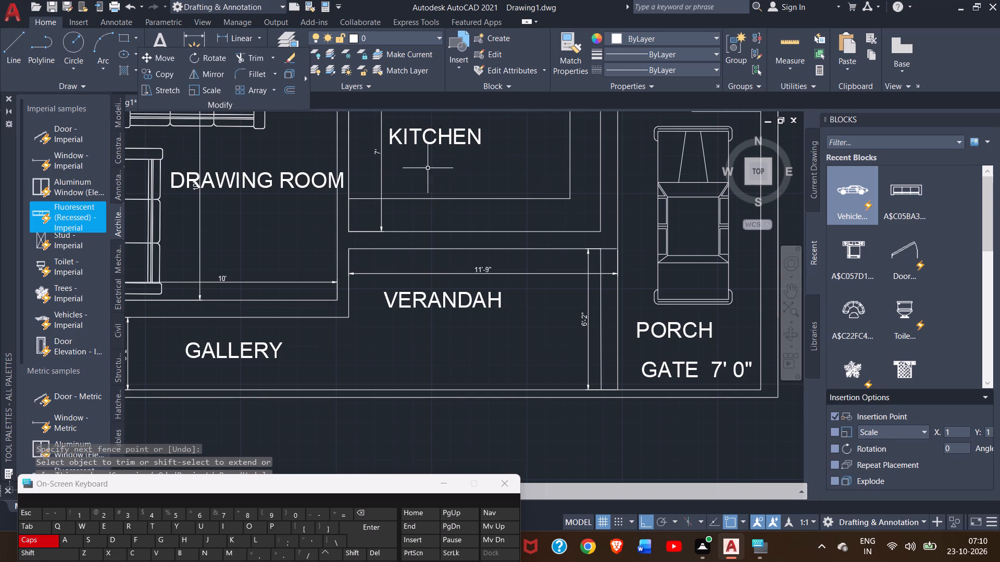
Draw a 5" line up from the bottom of the verandah–porch wall's left line, continuing it straight across to the wall's right line.
click(20, 51)
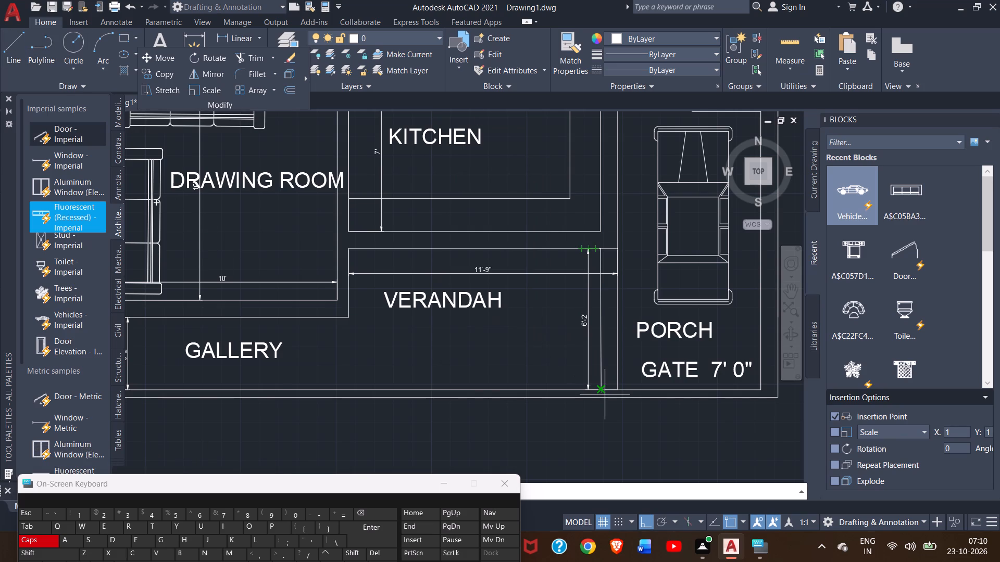
ctrl+scroll(605, 394, up, 2)
drag(590, 381, 589, 351)
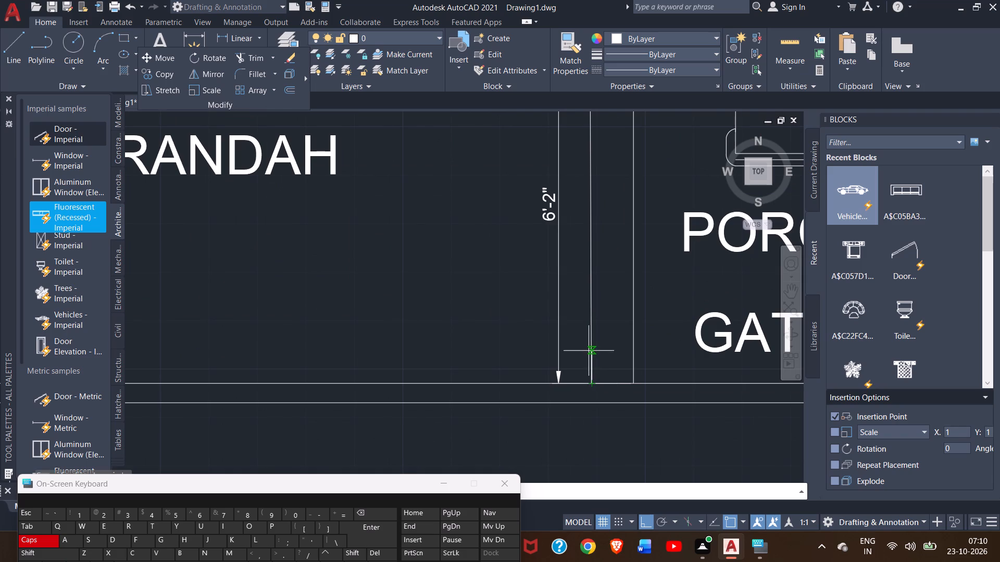
drag(589, 351, 587, 347)
key(5)
key(shift+quotedbl)
key(Return)
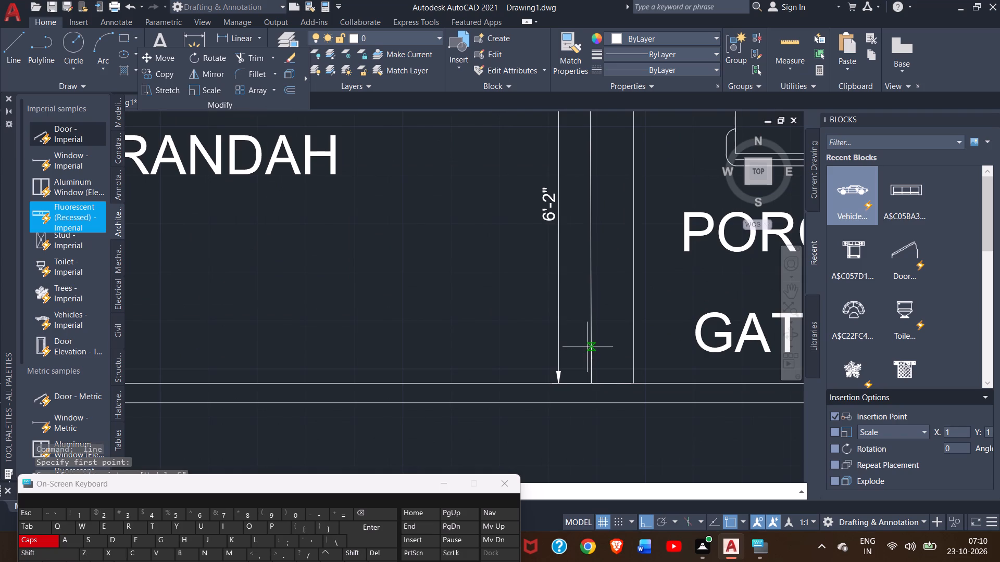
click(636, 360)
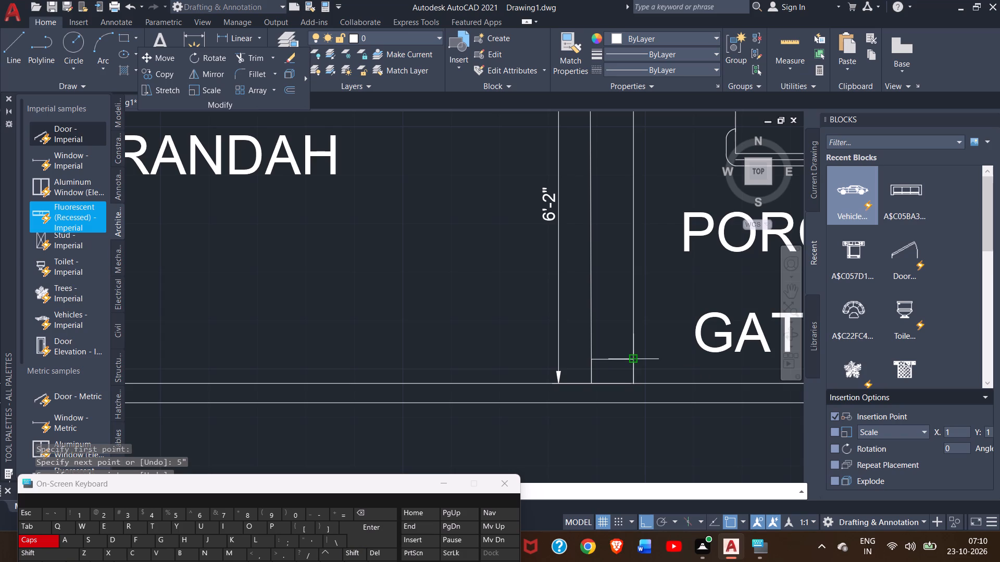
right_click(643, 349)
click(655, 356)
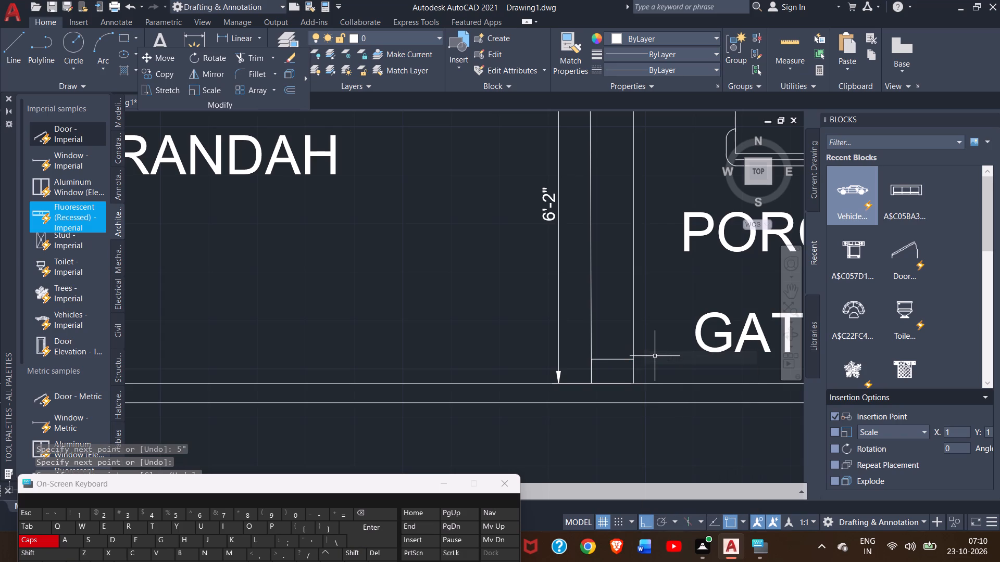
ctrl+scroll(589, 312, down, 4)
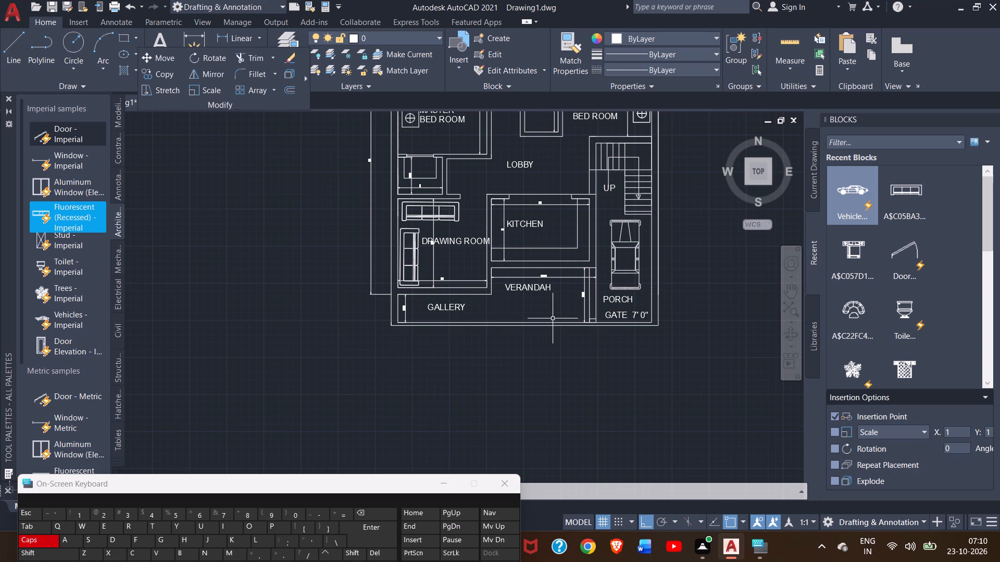
Add the single-line text ROAD outside the front boundary wall below the gallery, with height 1' and rotation 0.
ctrl+scroll(551, 318, up, 1)
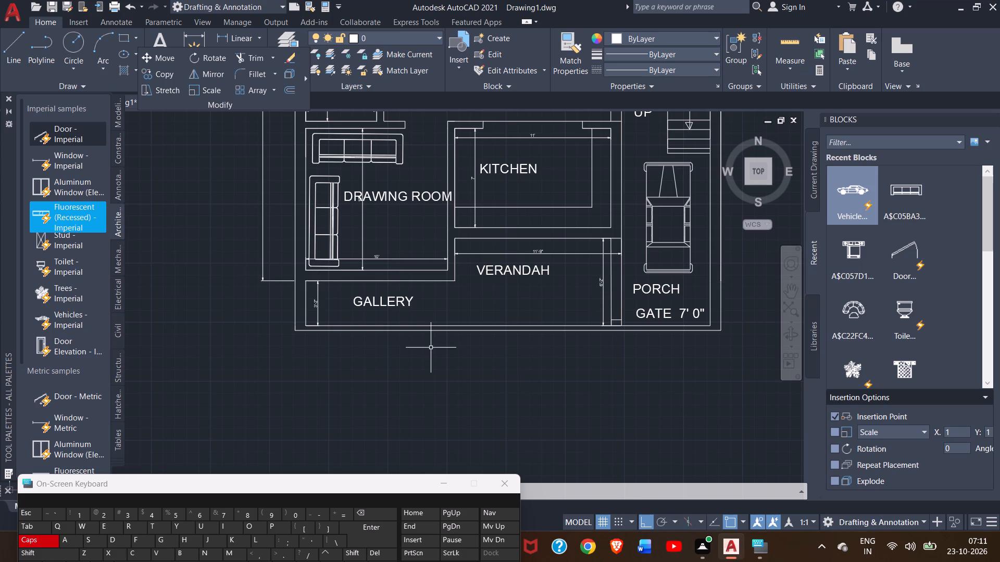
right_click(333, 377)
click(330, 377)
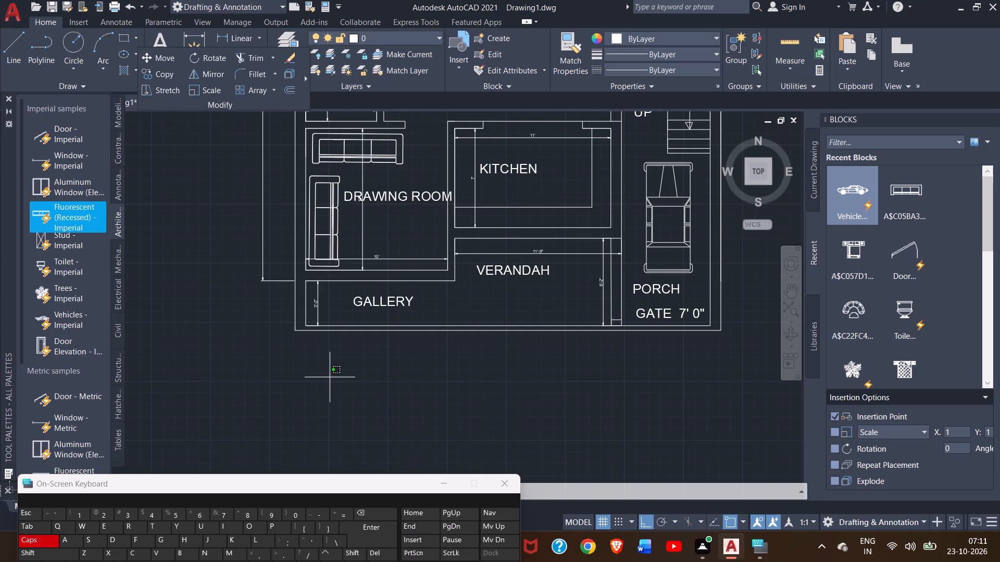
text(TEX)
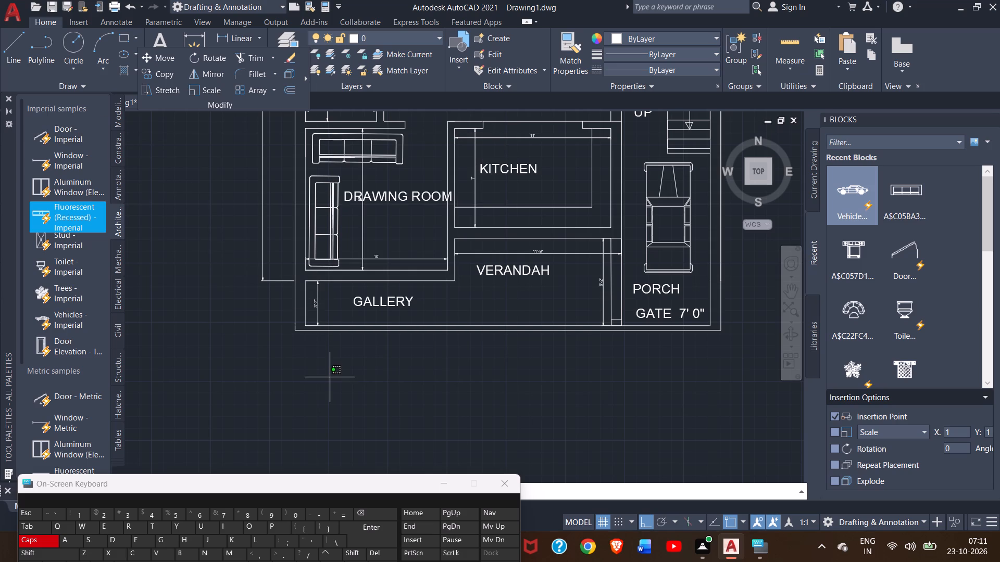
key(t)
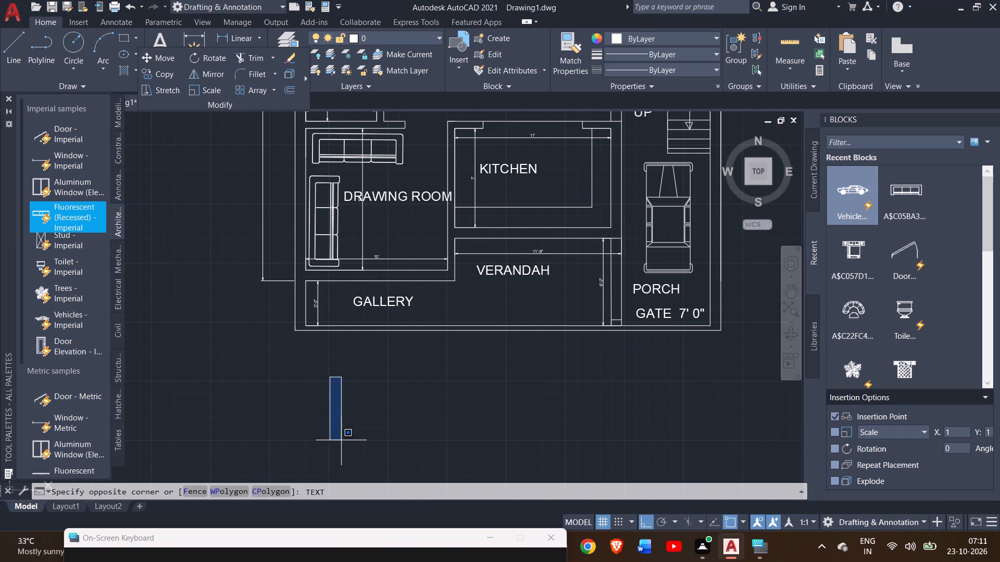
key(Return)
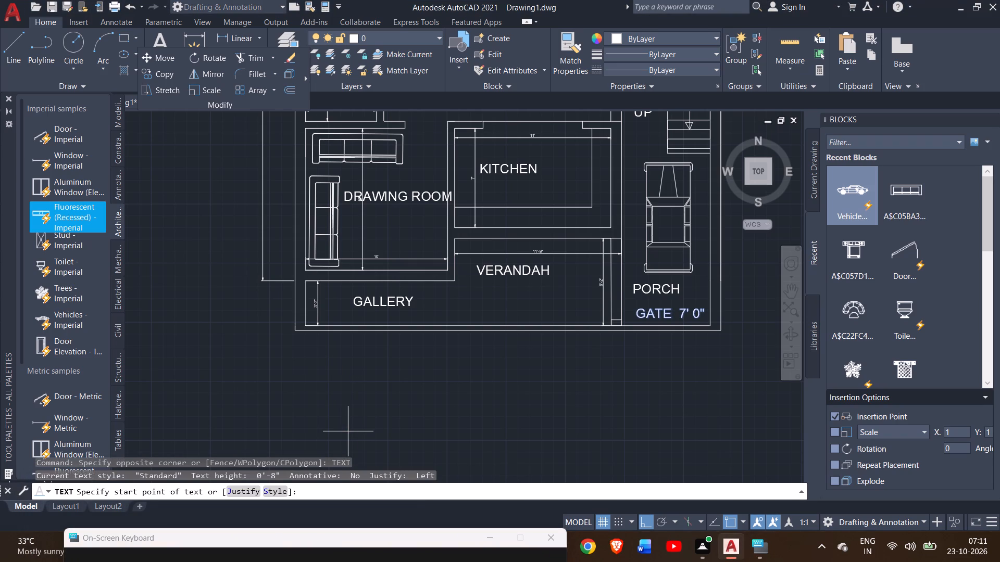
click(370, 356)
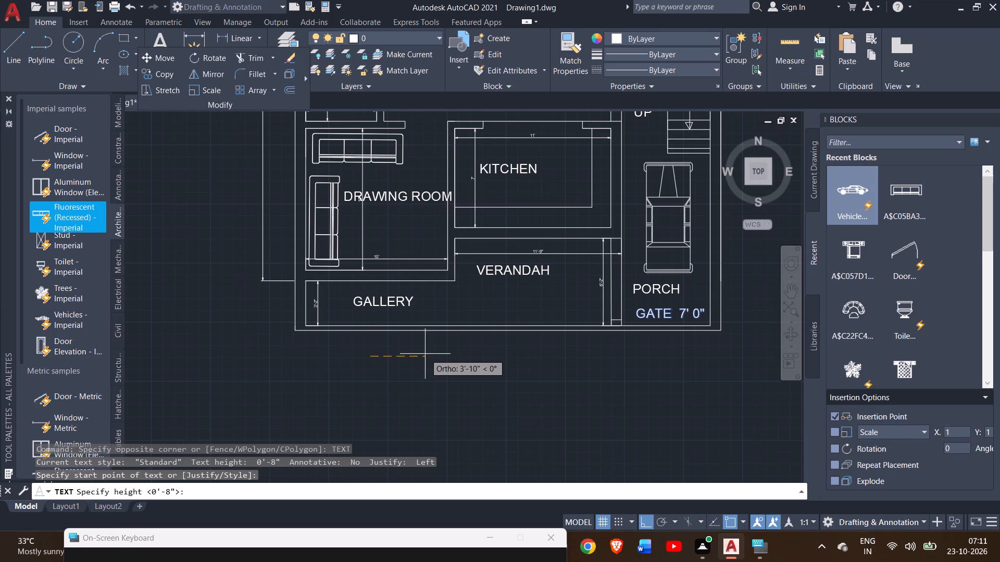
ctrl+scroll(425, 354, up, 2)
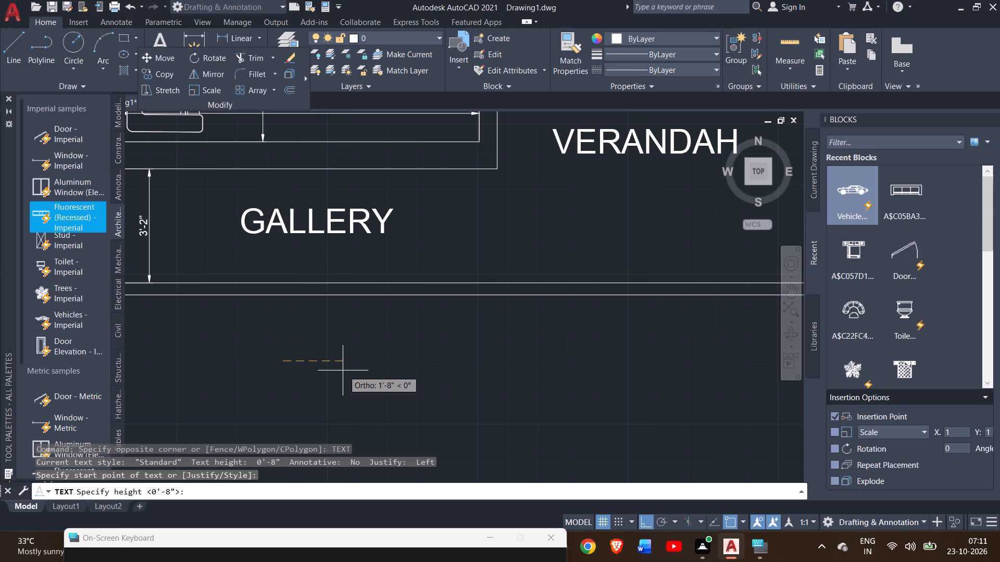
key(r)
key(o)
key(BackSpace)
key(BackSpace)
text(1')
key(Return)
key(0)
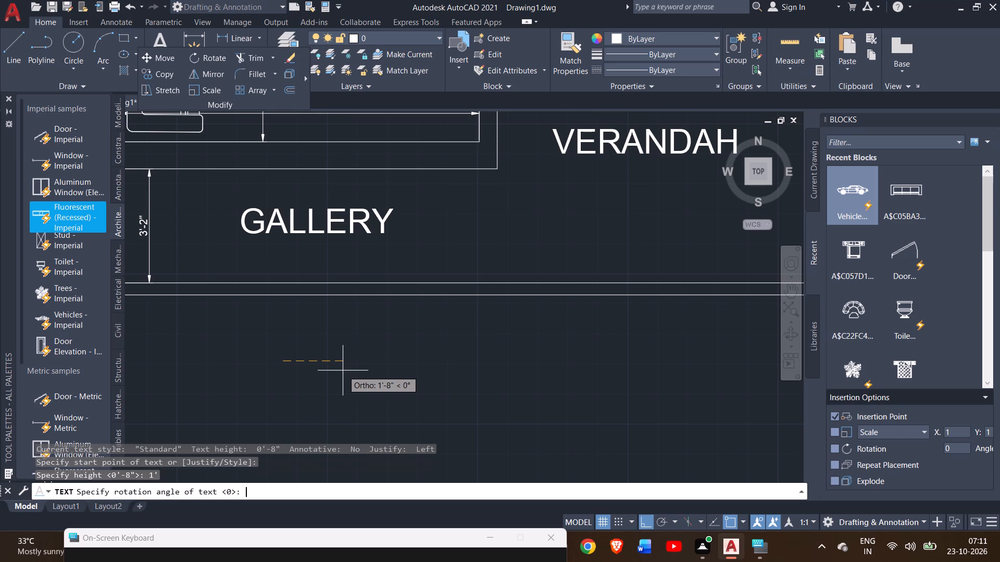
key(Return)
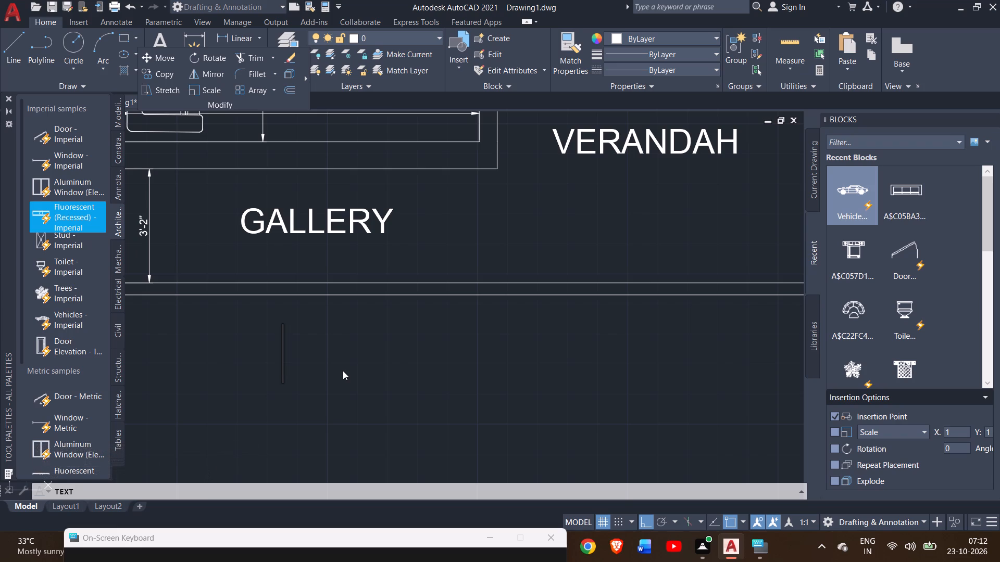
key(r)
text(OAD)
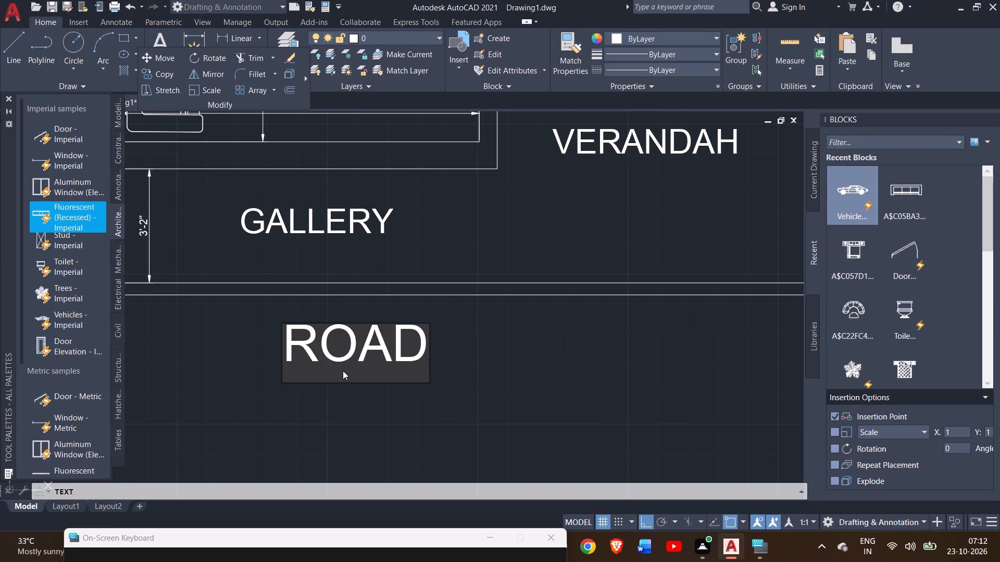
ctrl+scroll(367, 387, down, 2)
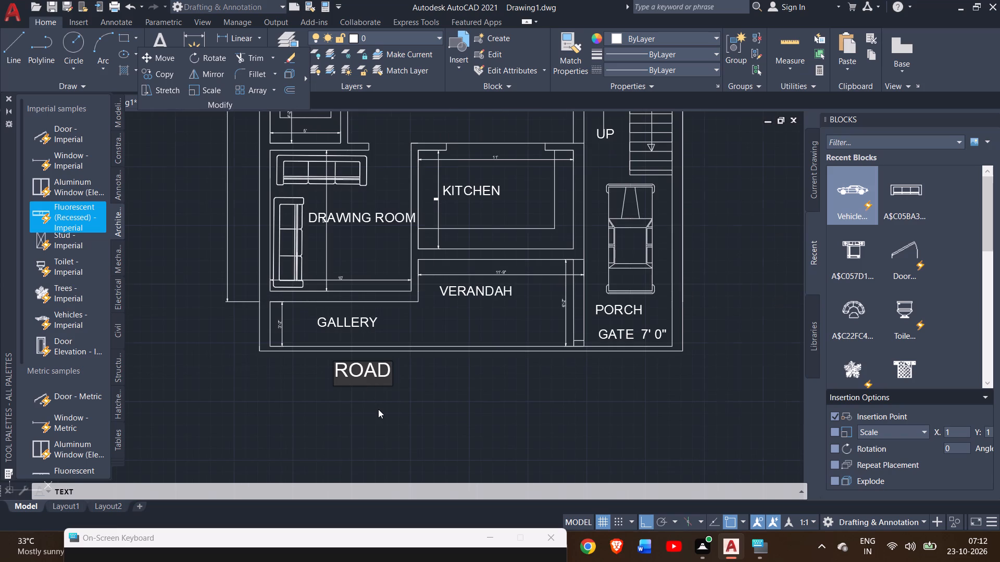
ctrl+scroll(378, 409, down, 2)
ctrl+scroll(378, 409, up, 3)
click(378, 409)
right_click(378, 409)
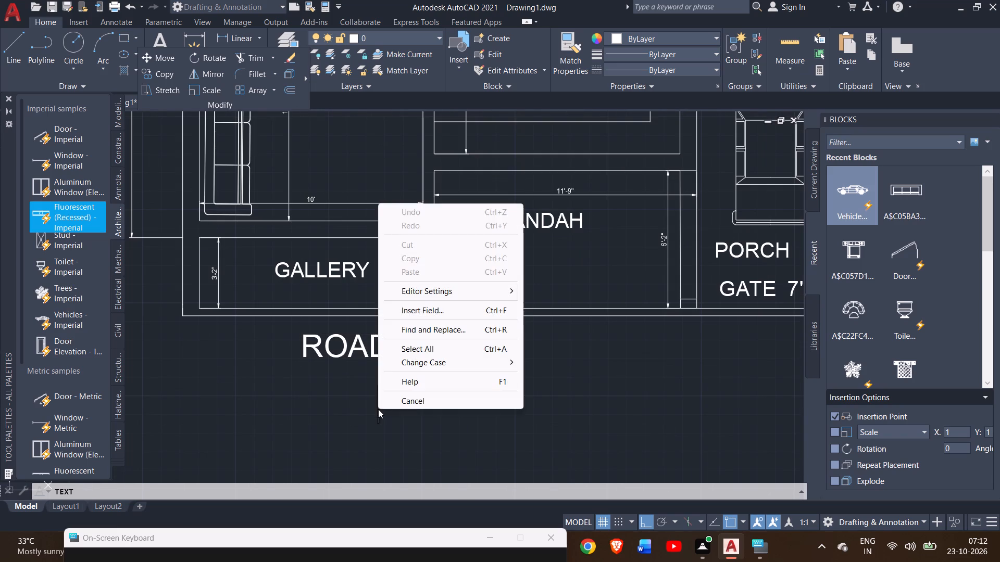
click(374, 409)
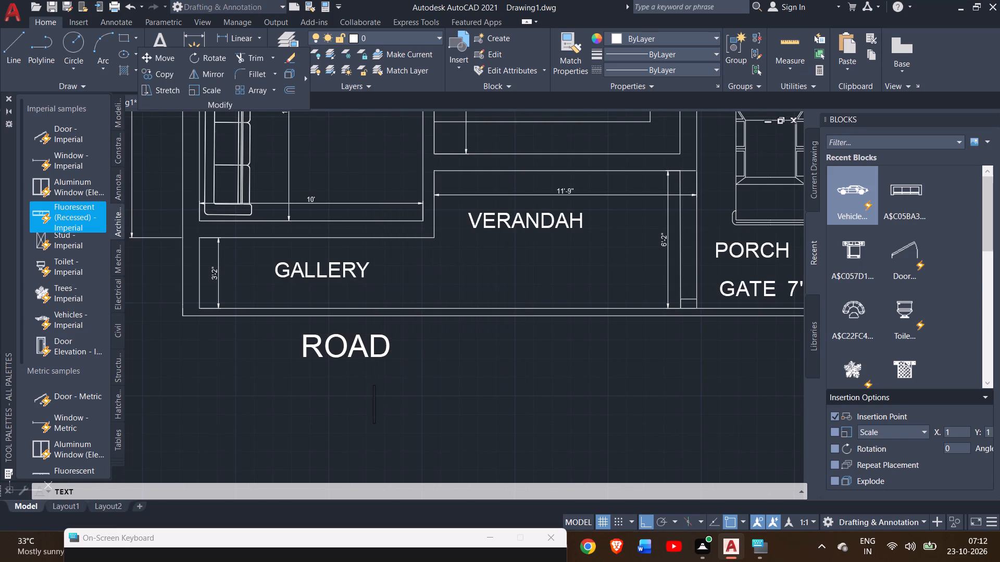
click(18, 49)
right_click(166, 280)
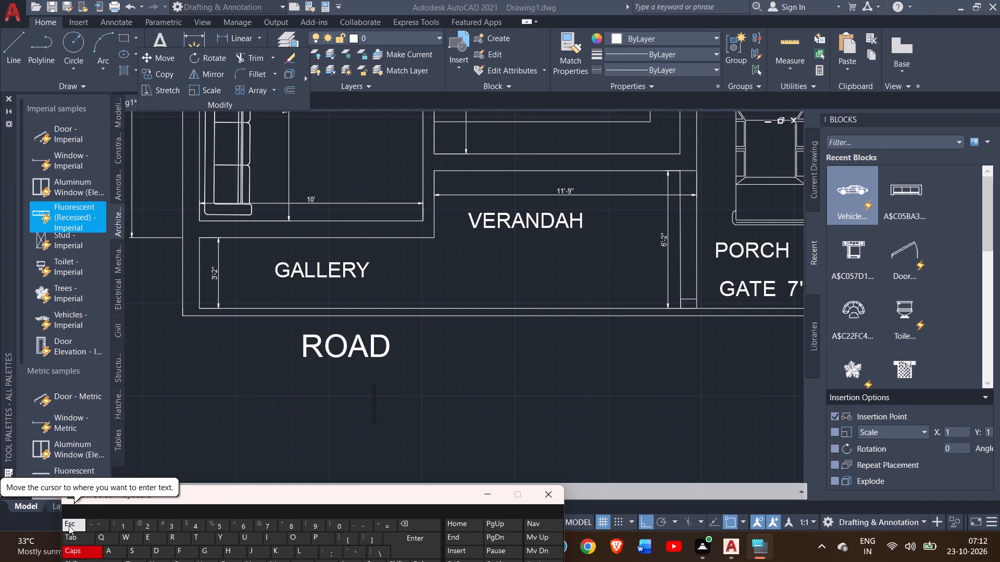
right_click(244, 389)
right_click(244, 389)
click(224, 387)
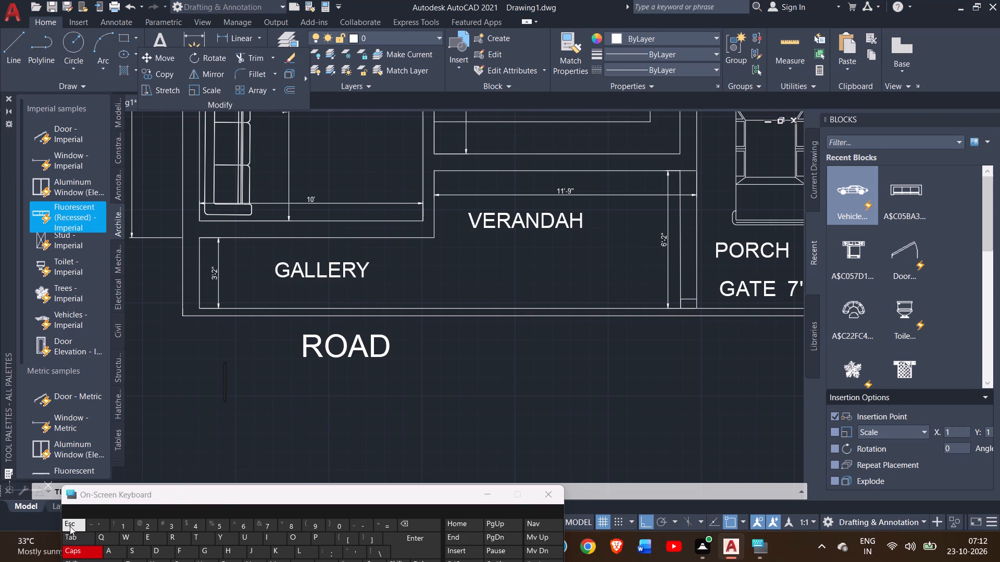
key(Escape)
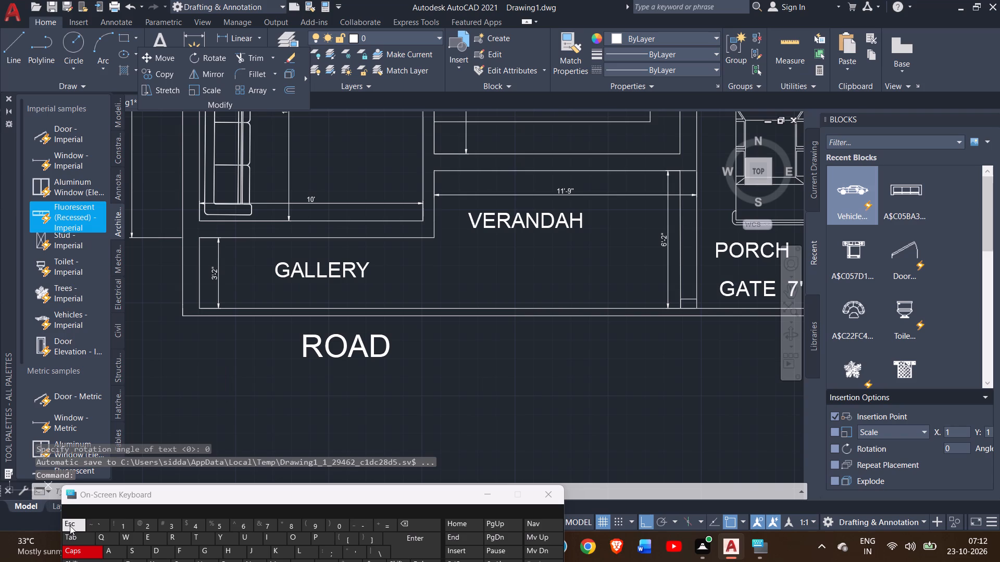
key(Escape)
key(Escape)
key(Escape)
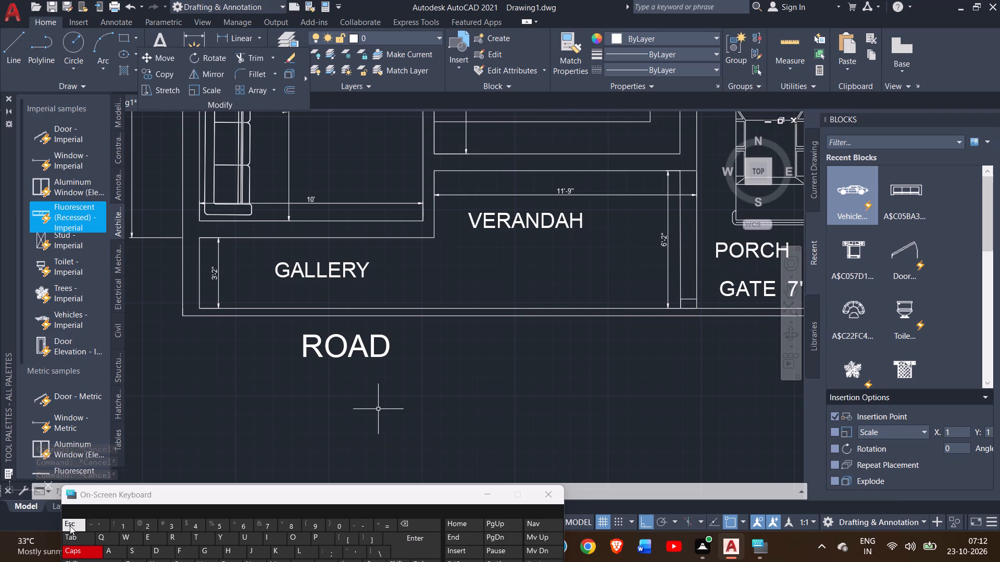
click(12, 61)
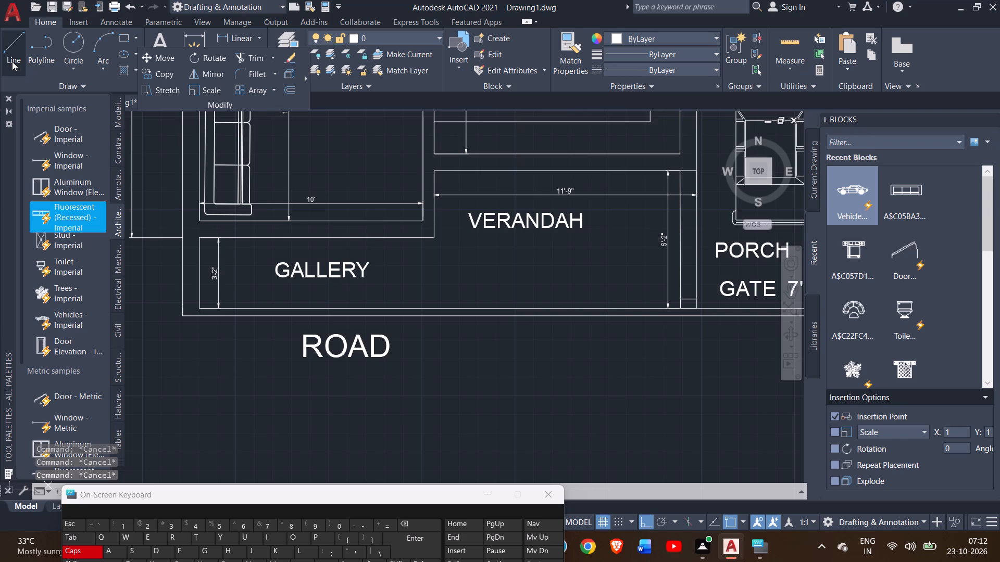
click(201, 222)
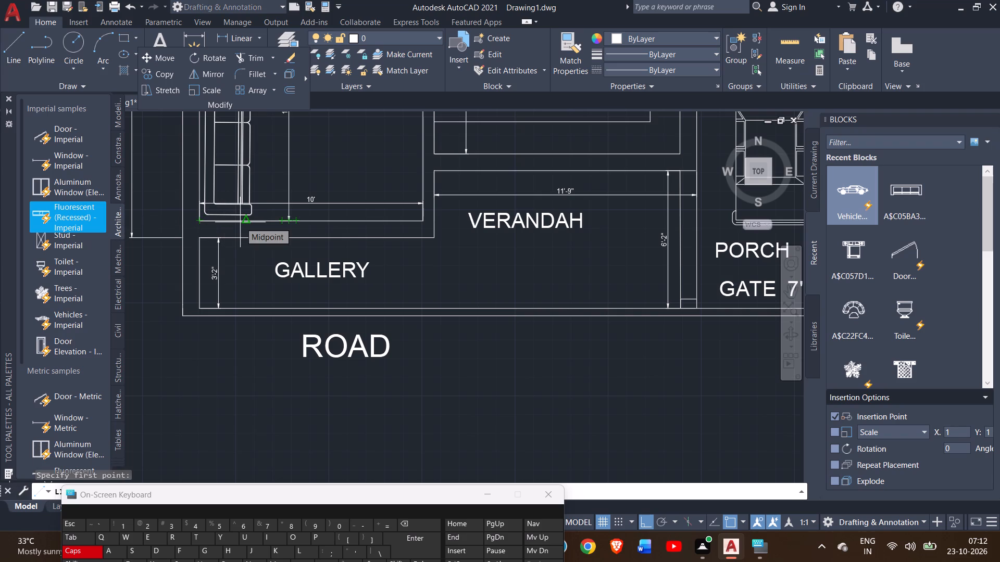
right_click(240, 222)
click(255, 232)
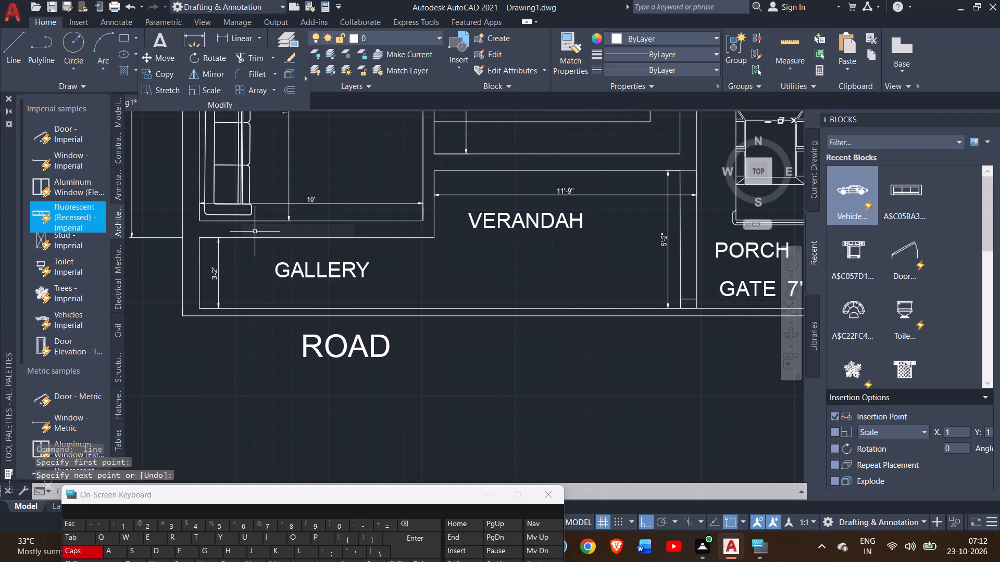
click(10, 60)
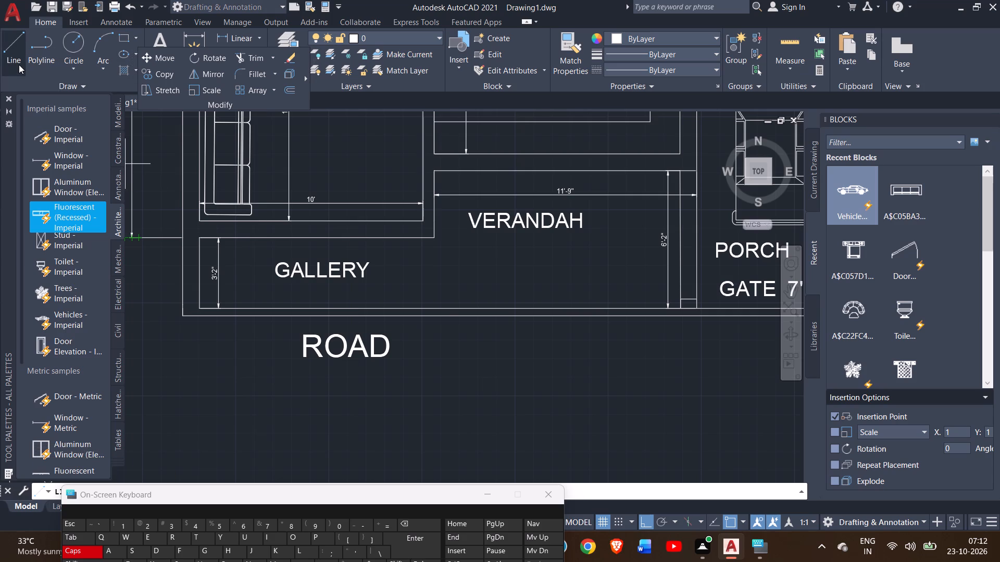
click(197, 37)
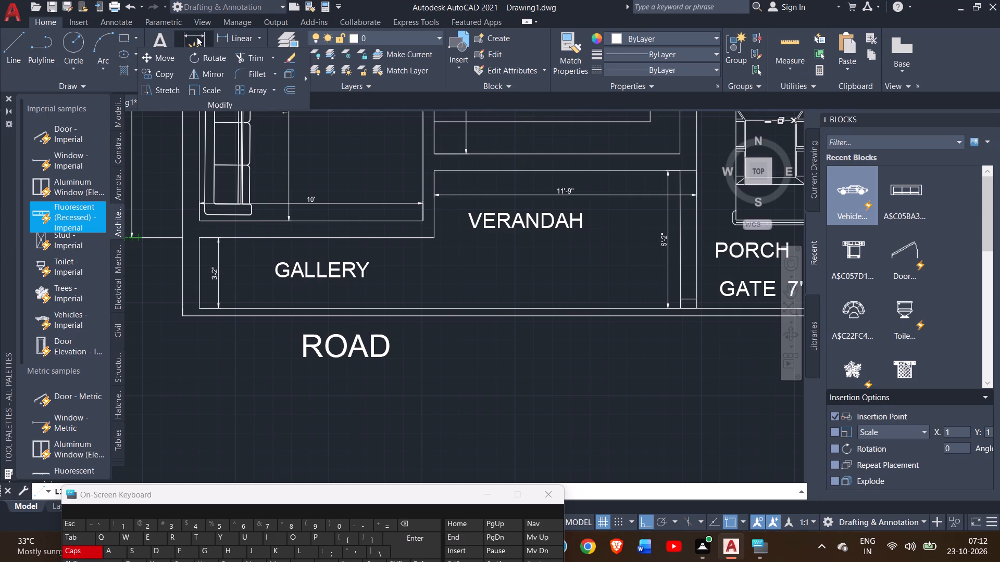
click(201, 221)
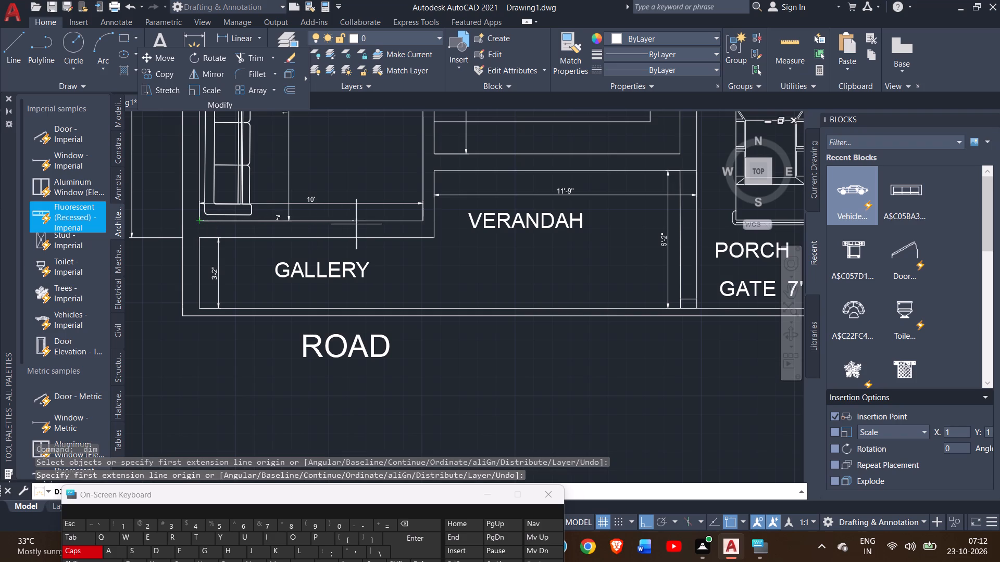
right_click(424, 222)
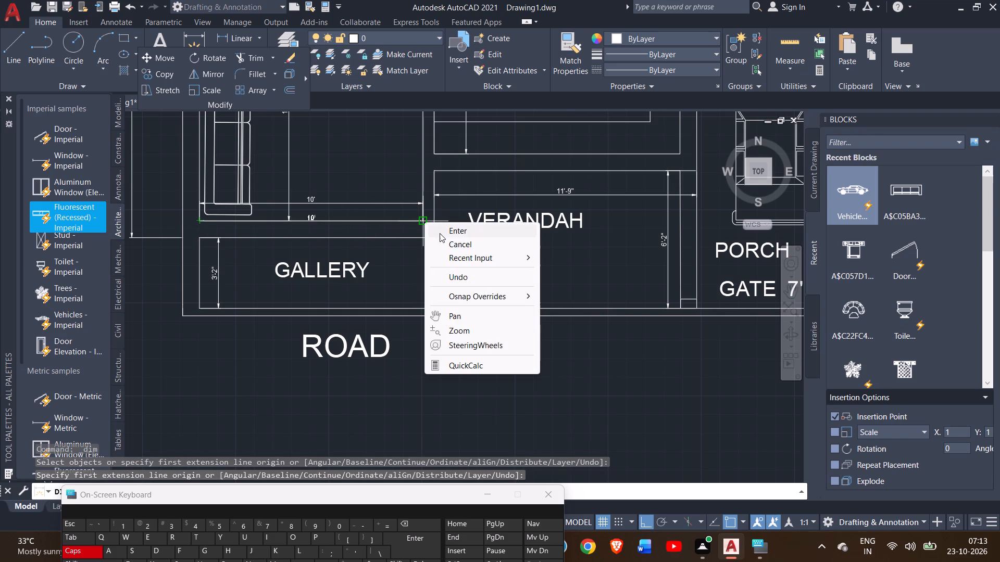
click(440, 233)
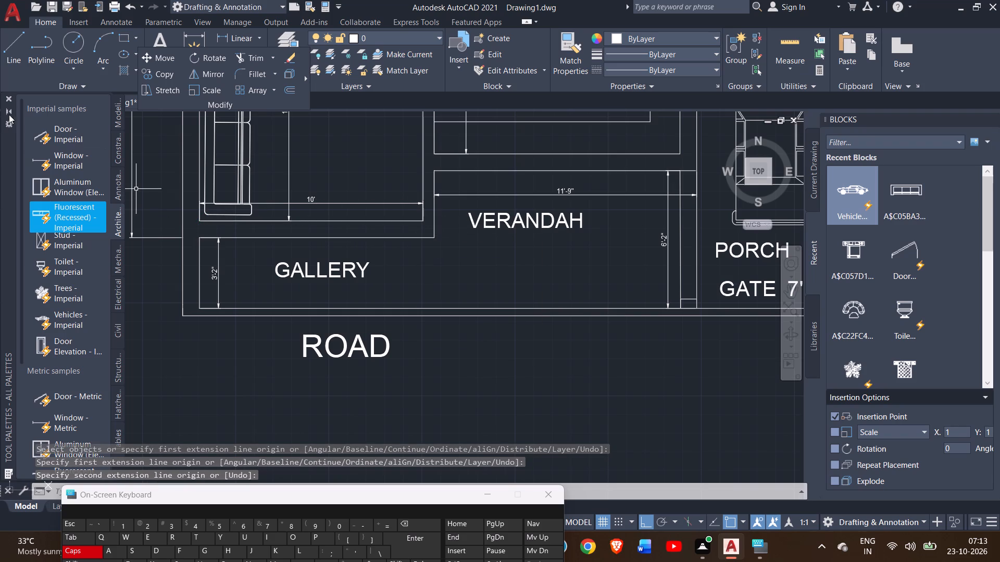
From the drawing room's lower left inner corner, draw connected lines 2' right, down across the wall to the gallery face, and 6' right.
click(21, 50)
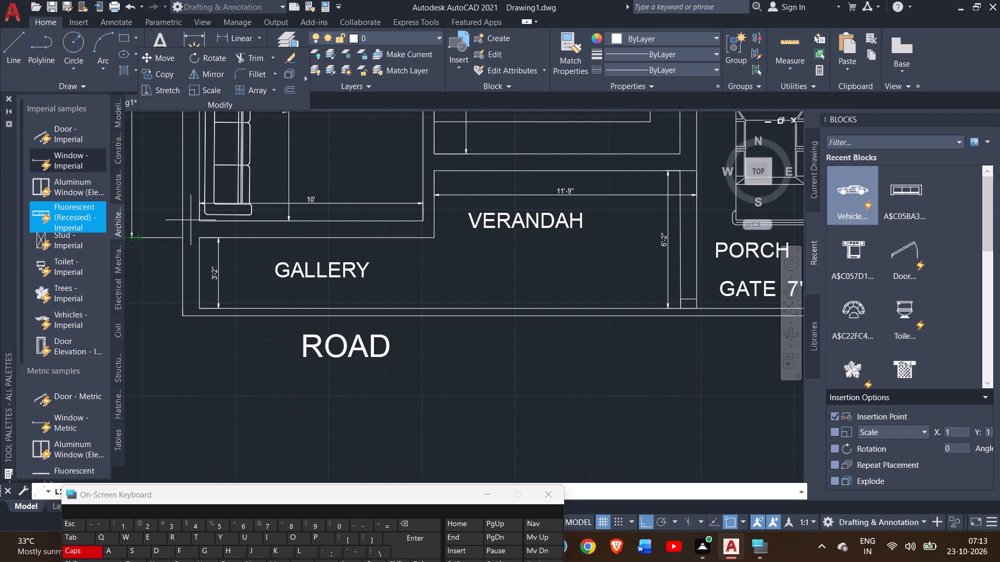
drag(197, 224, 229, 220)
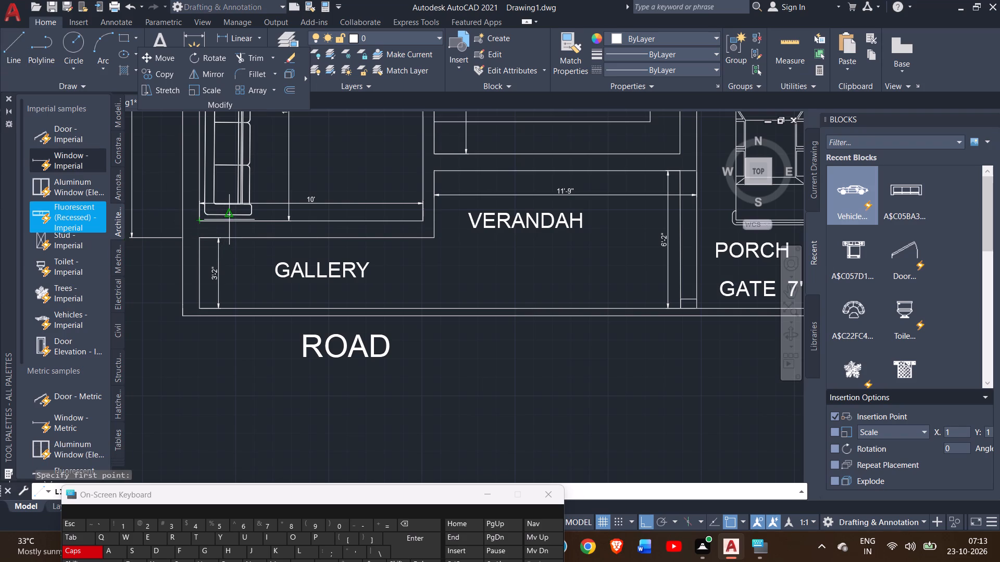
drag(229, 220, 229, 219)
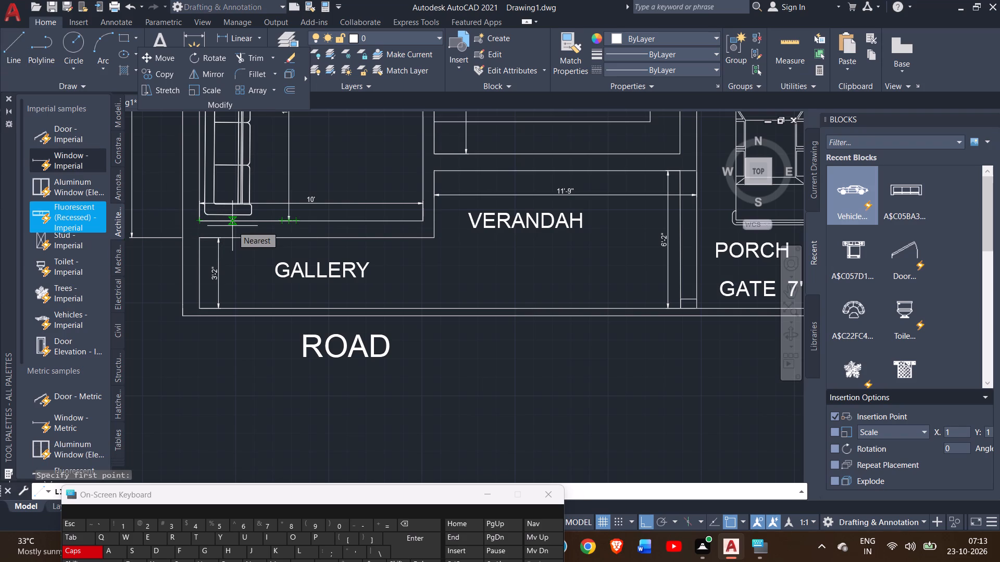
text(2')
key(Return)
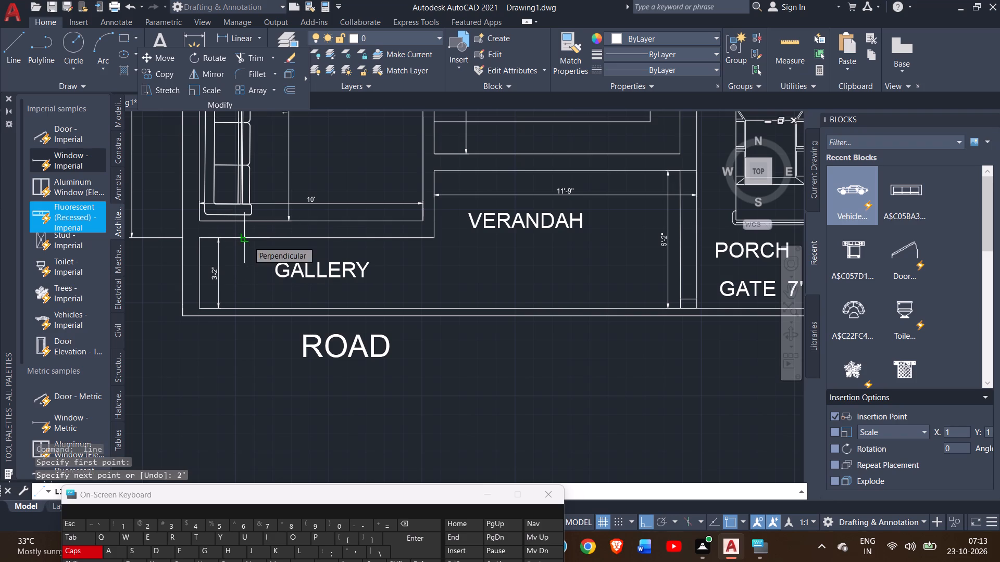
click(246, 238)
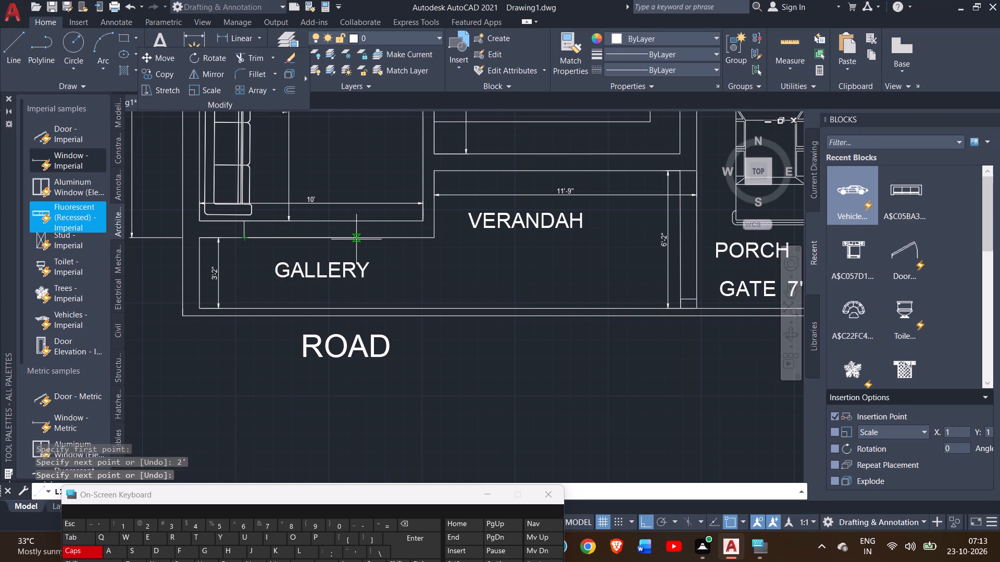
text(6')
key(Return)
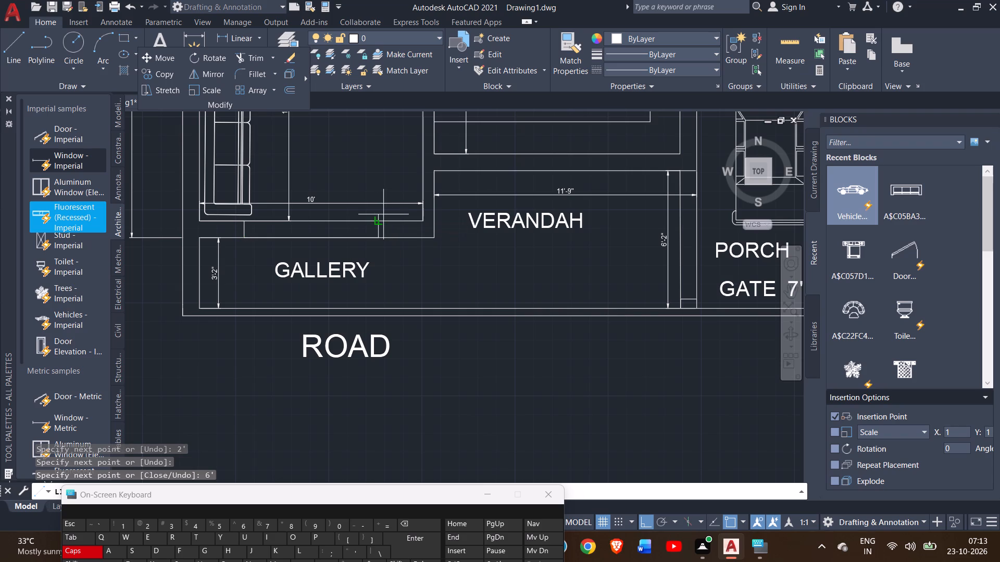
right_click(383, 214)
click(406, 221)
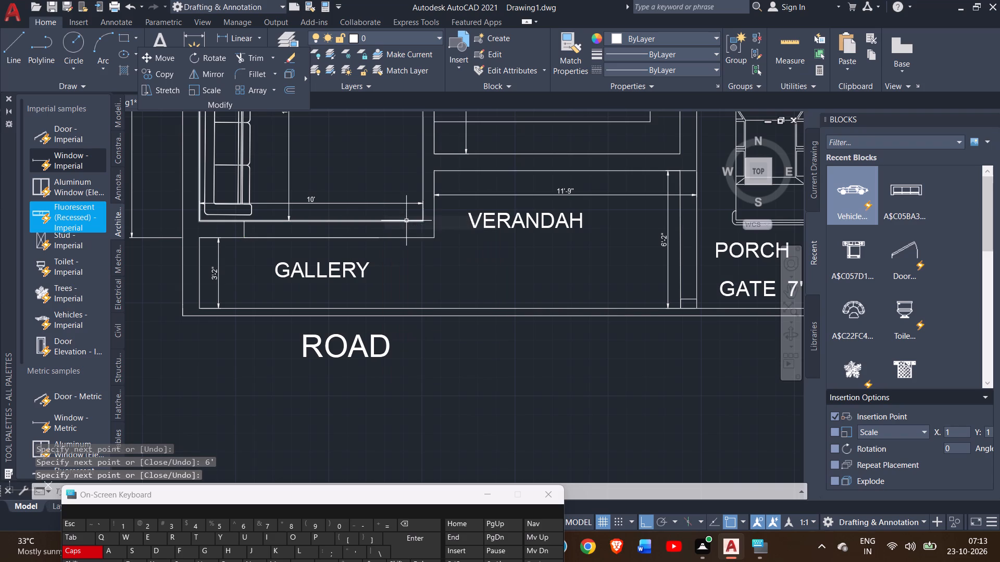
Close the 6' wall opening's right end with a vertical line from the gallery face up to the drawing room face.
click(21, 60)
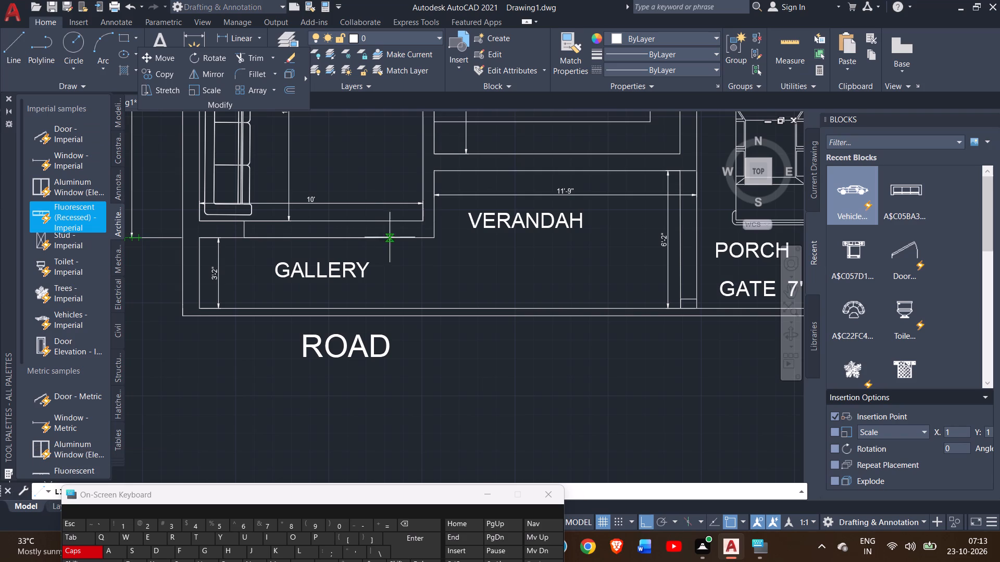
drag(381, 238, 379, 222)
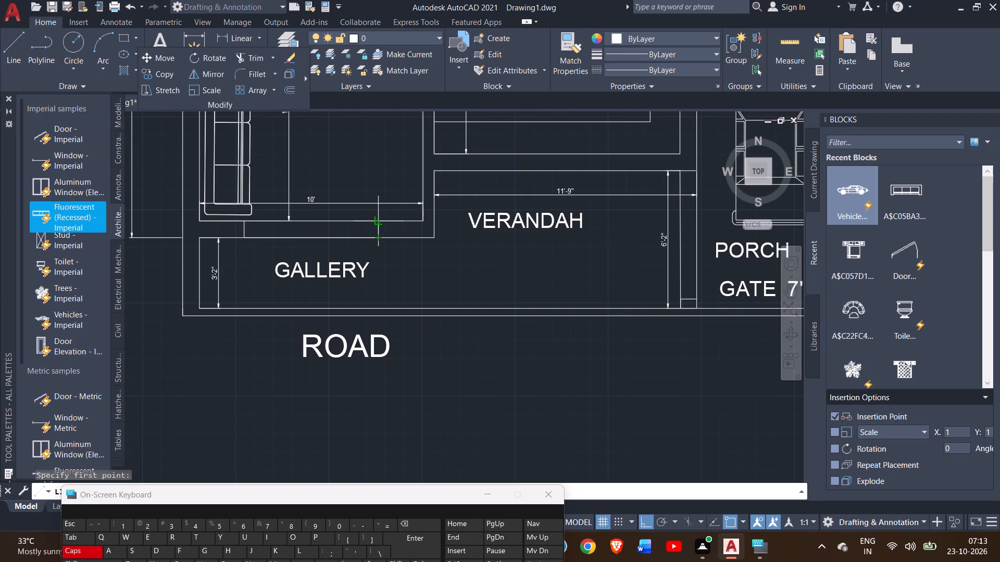
drag(379, 222, 379, 222)
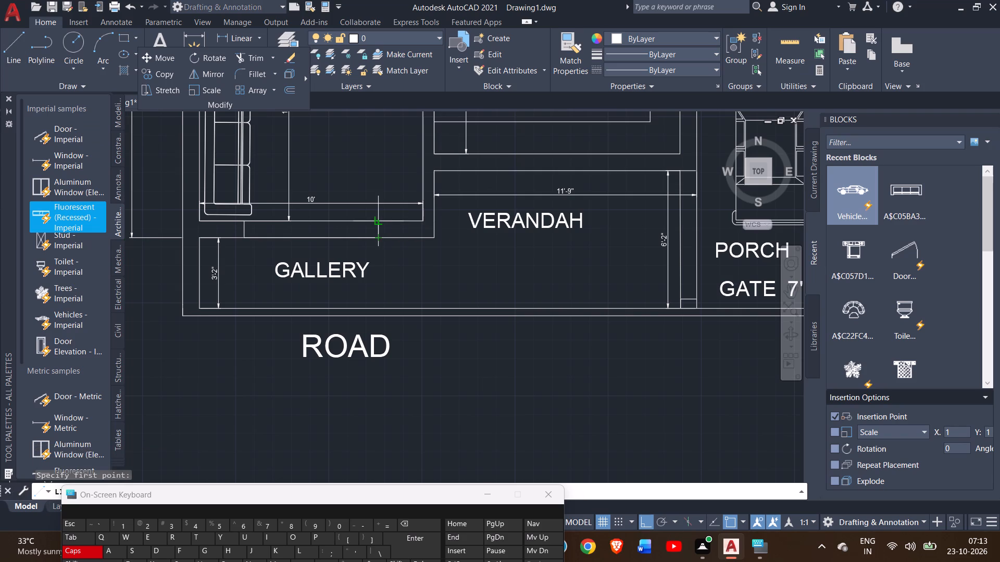
click(379, 222)
right_click(384, 218)
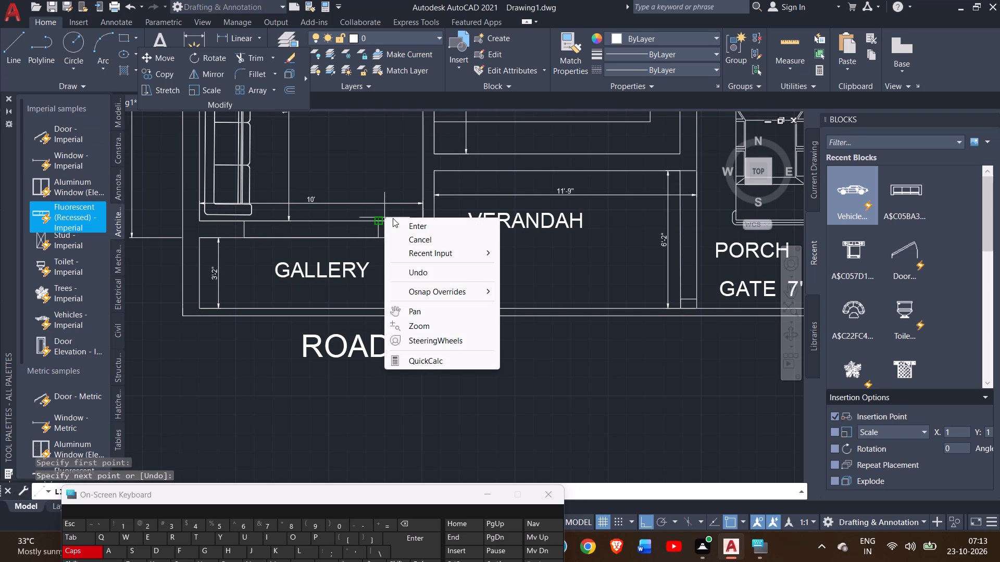
click(396, 221)
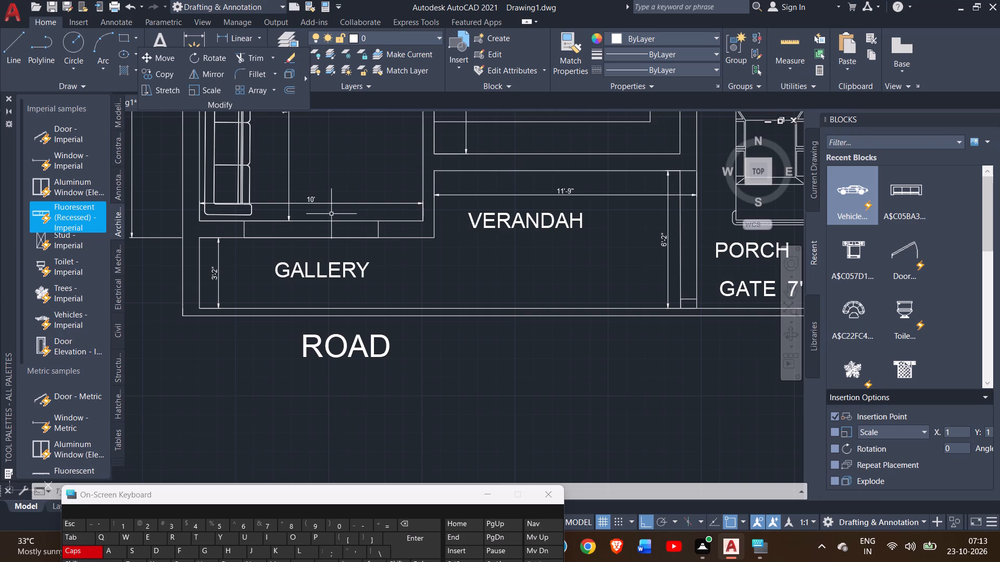
Draw a horizontal line through the drawing room–gallery wall opening, joining the midpoints of its two end lines.
click(11, 49)
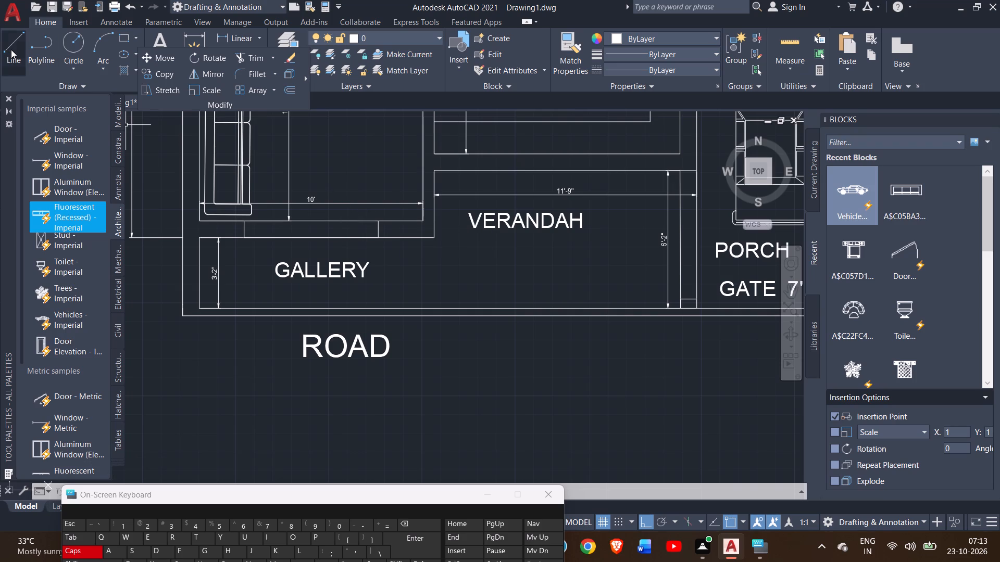
click(243, 229)
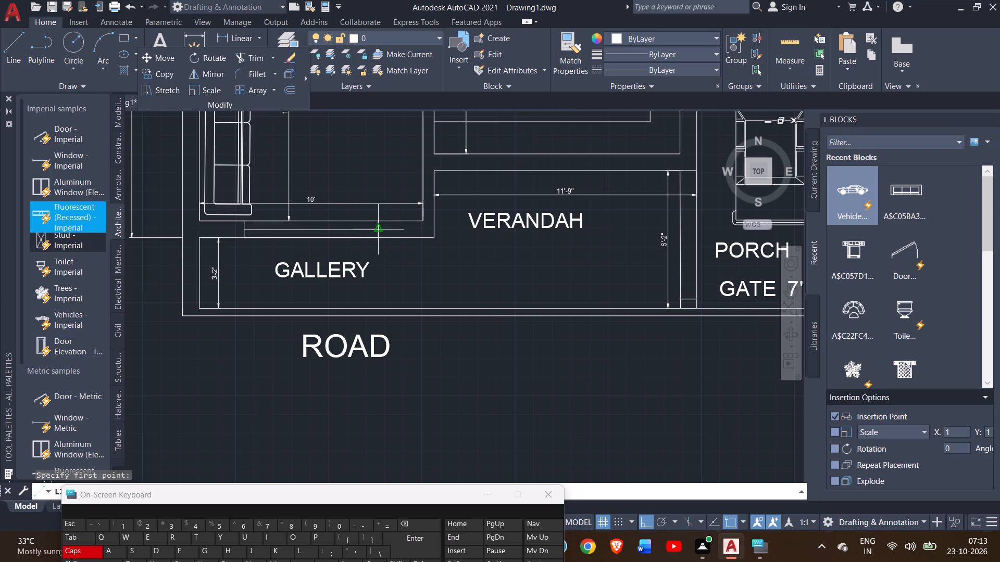
click(381, 226)
right_click(381, 226)
click(390, 235)
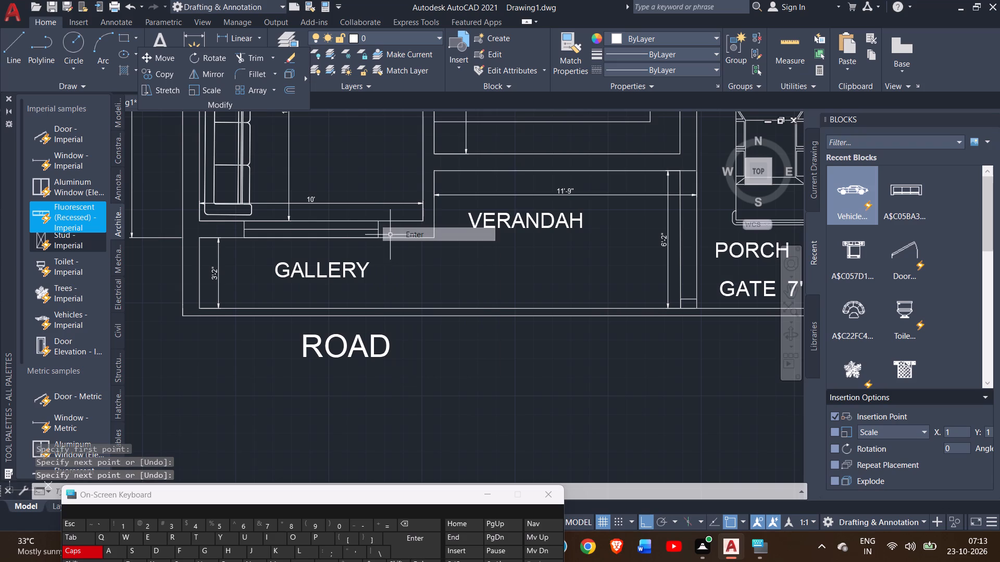
Offset the opening's horizontal centre line by 1" towards the gallery.
ctrl+scroll(348, 229, up, 1)
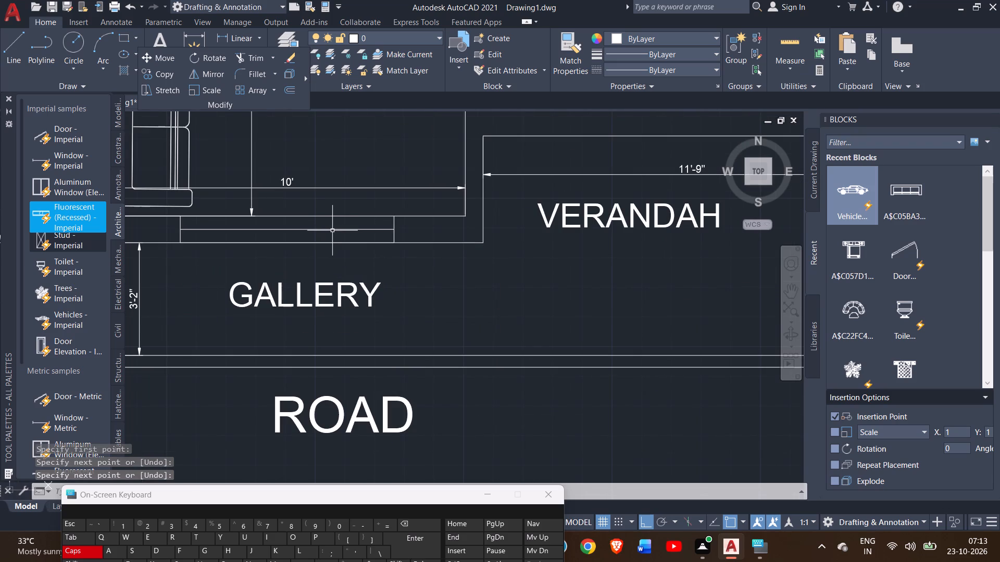
click(333, 231)
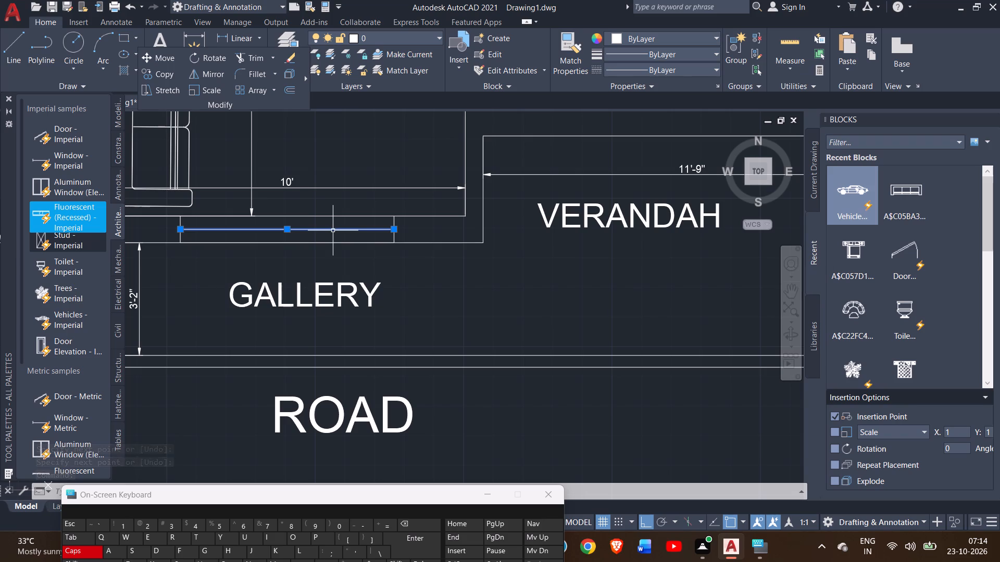
key(o)
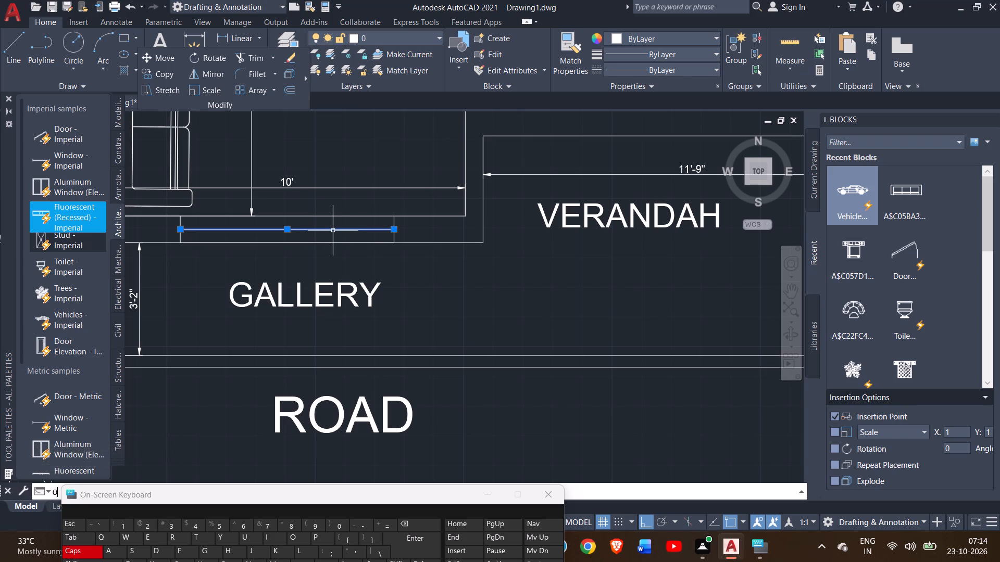
text(FF)
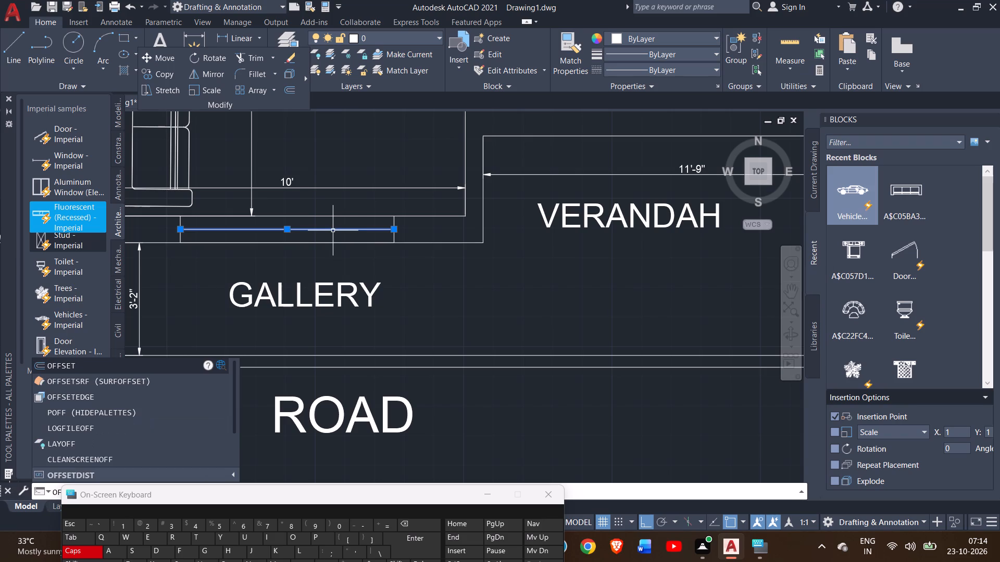
key(Return)
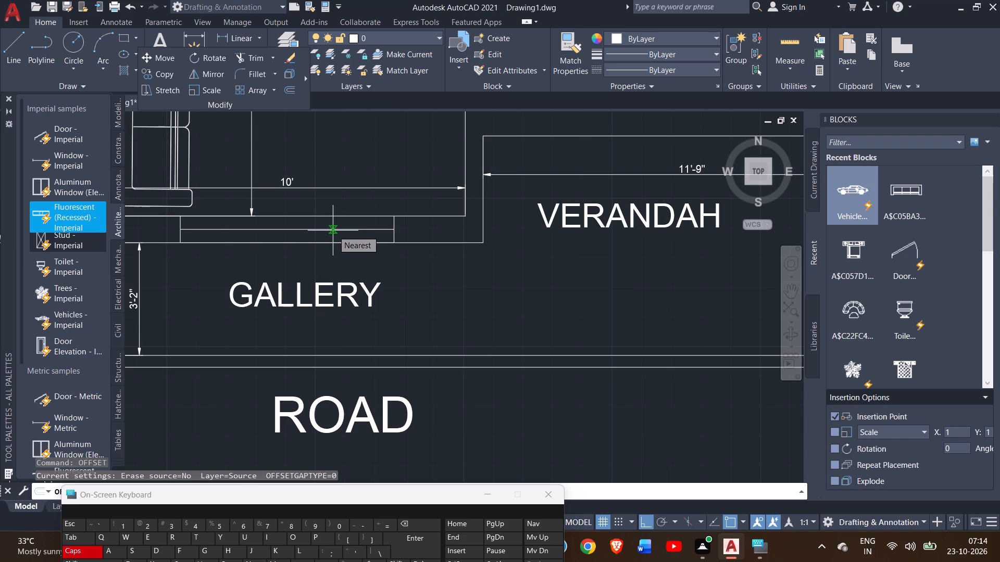
key(1)
key(shift+quotedbl)
key(Return)
ctrl+scroll(333, 231, up, 1)
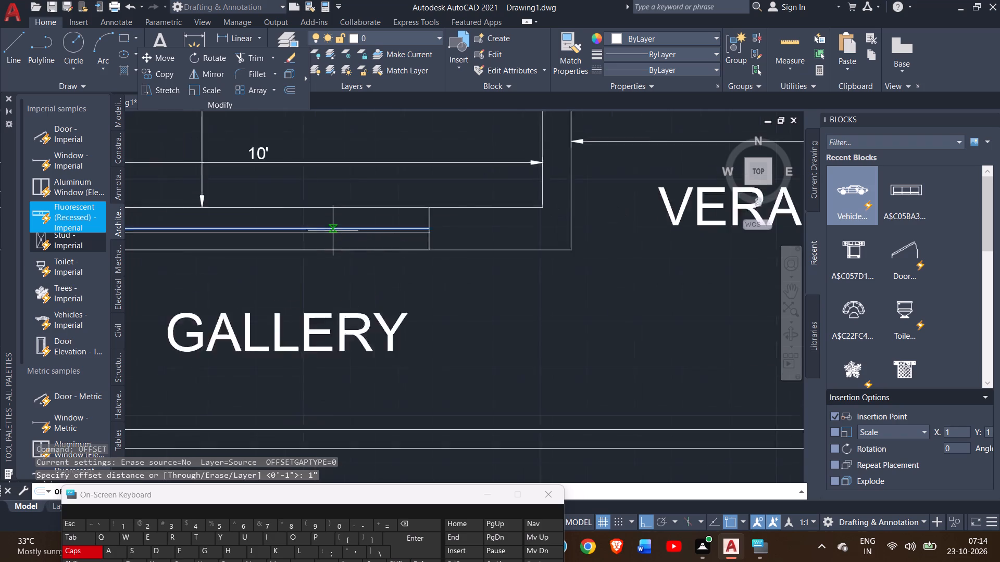
ctrl+scroll(333, 231, up, 1)
click(331, 238)
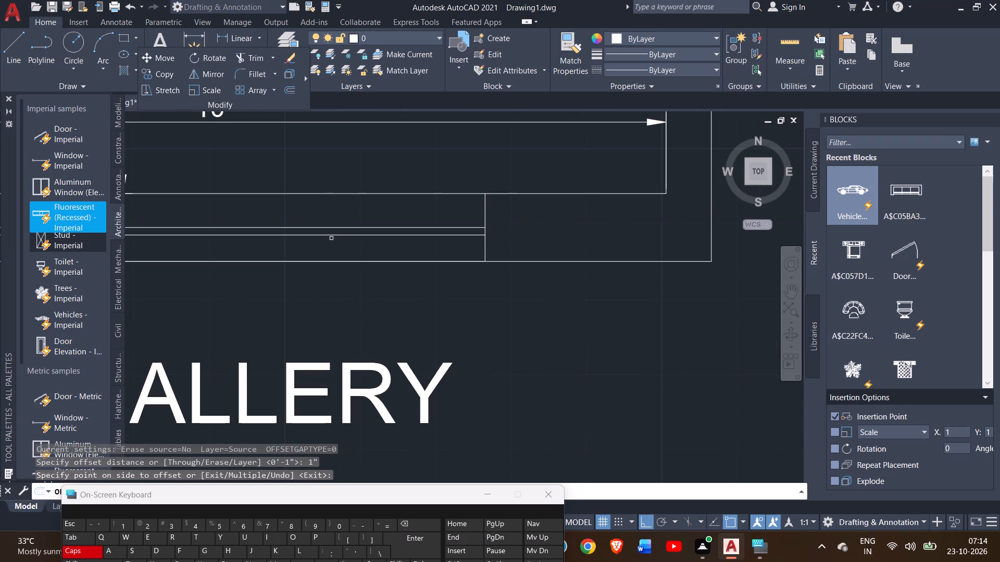
Look over the floor plan around the drawing room, kitchen and verandah, and end the Offset command.
ctrl+scroll(331, 238, down, 1)
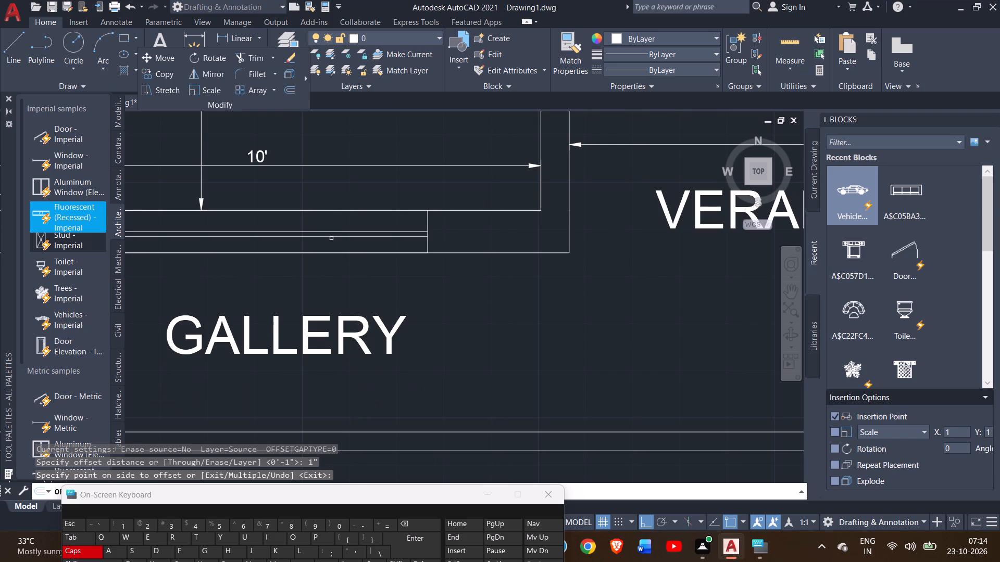
ctrl+scroll(332, 238, down, 2)
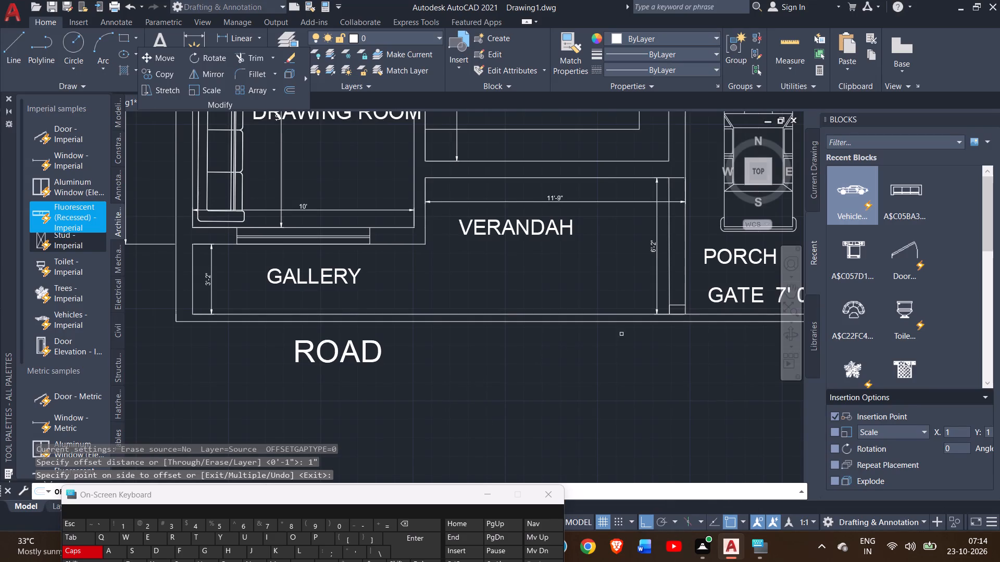
click(783, 287)
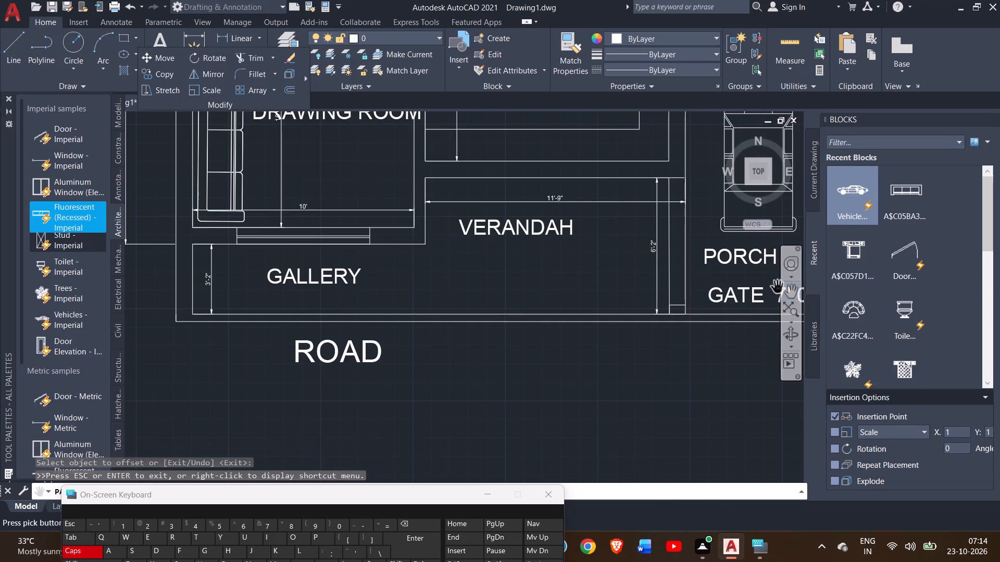
drag(659, 284, 643, 367)
ctrl+scroll(643, 367, down, 3)
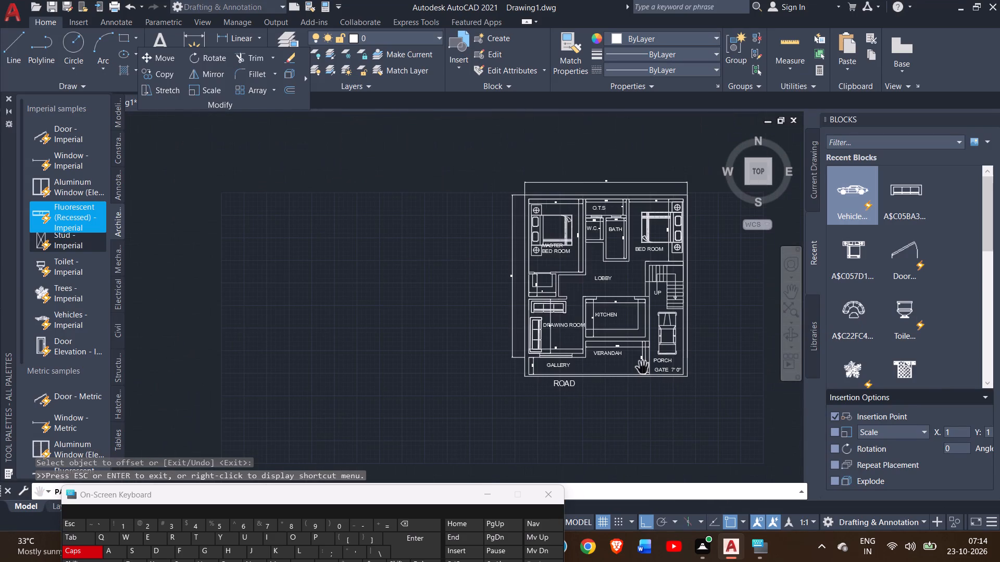
ctrl+scroll(643, 367, up, 1)
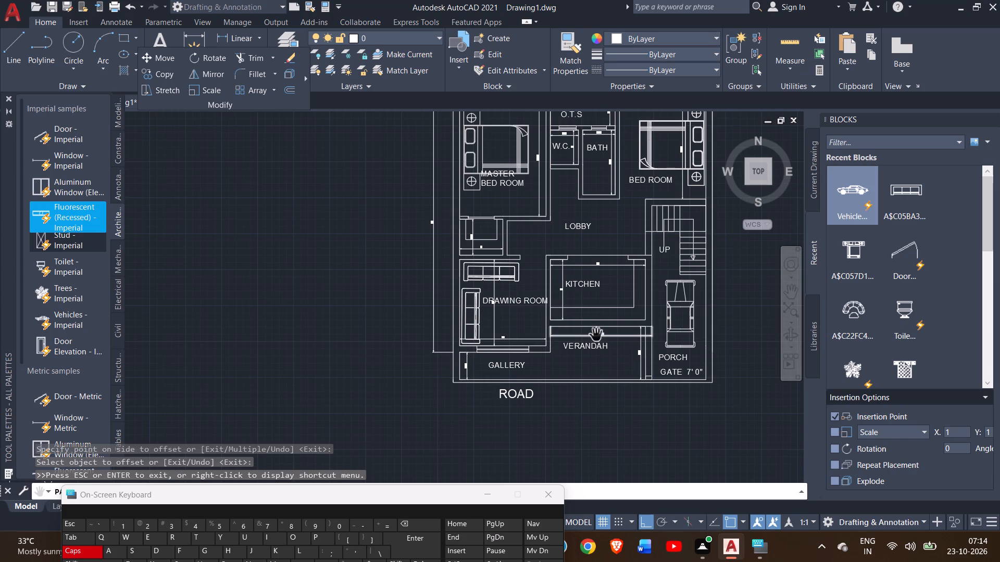
right_click(316, 302)
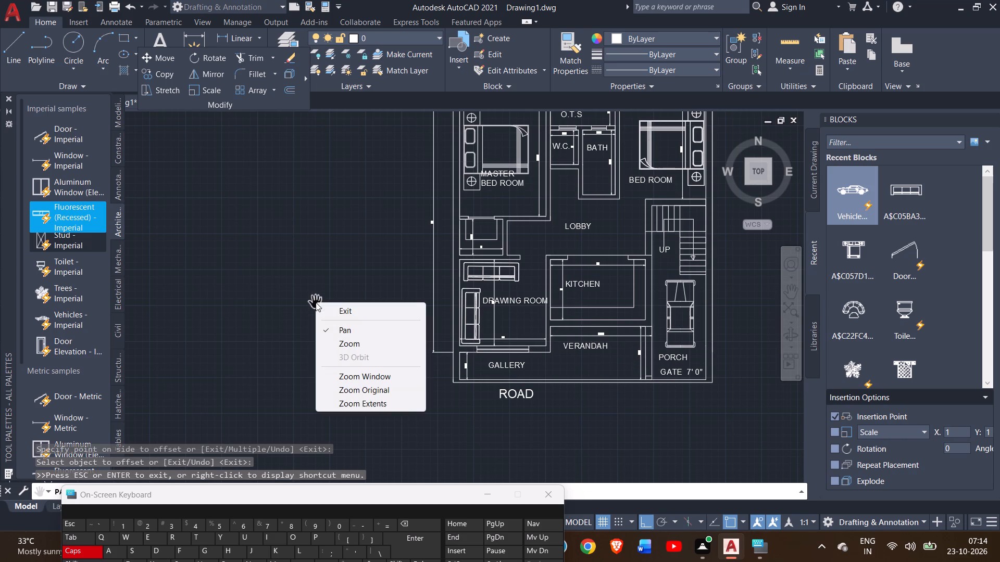
click(322, 316)
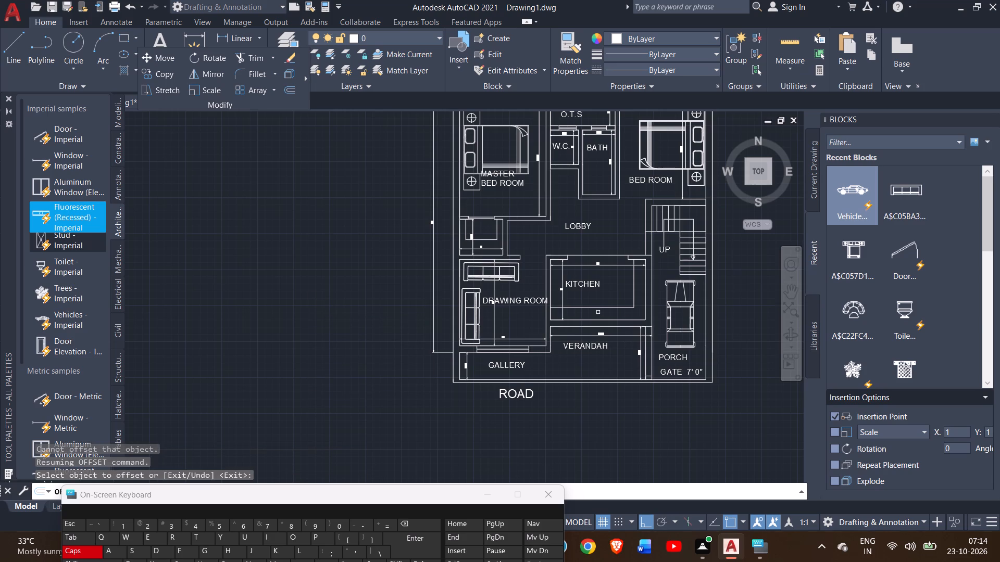
ctrl+scroll(597, 312, up, 3)
right_click(249, 335)
triple_click(249, 335)
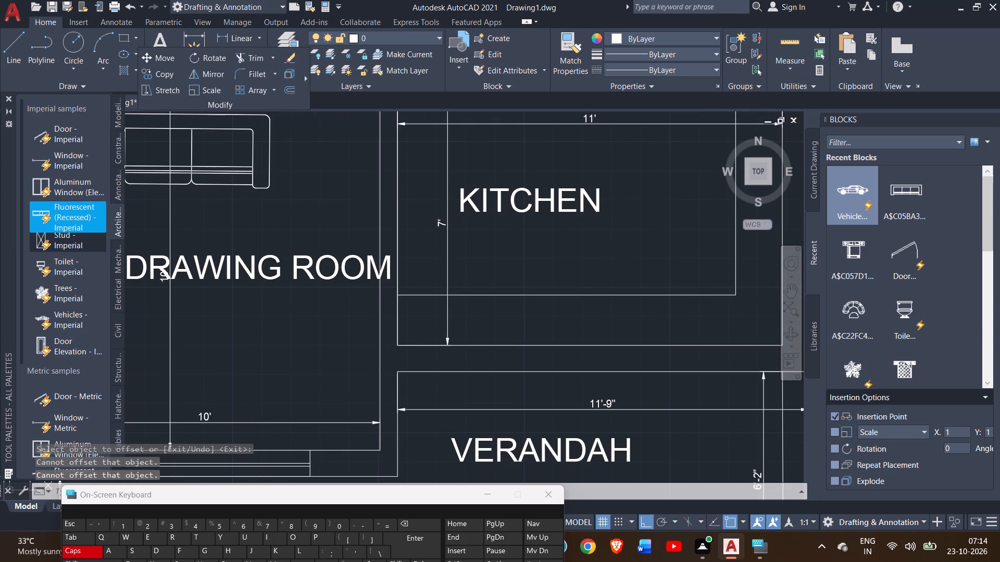
Dimension the verandah's upper wall line from its left corner to below the kitchen's right inner corner, placing it just above the 11'-9" dimension.
click(249, 335)
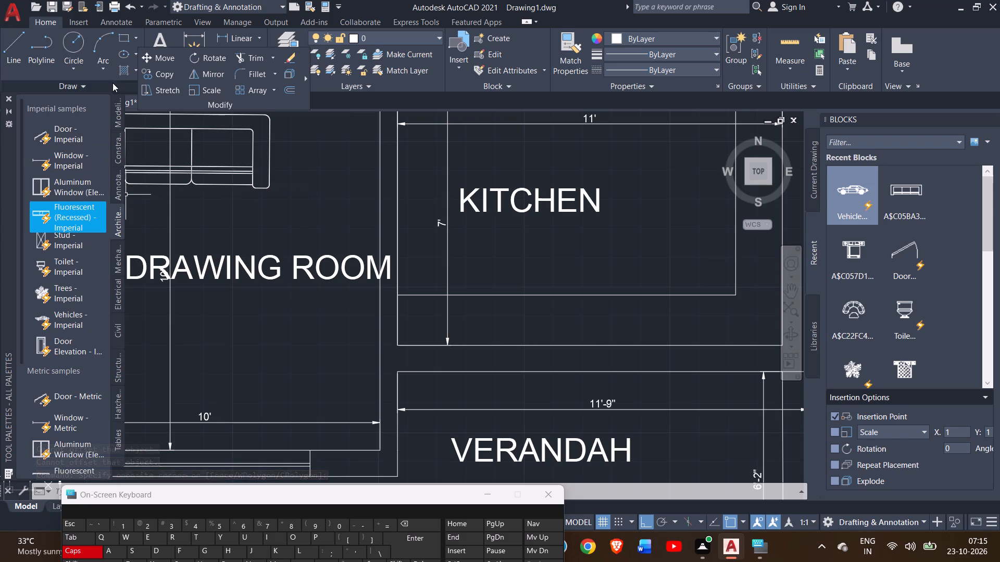
click(191, 45)
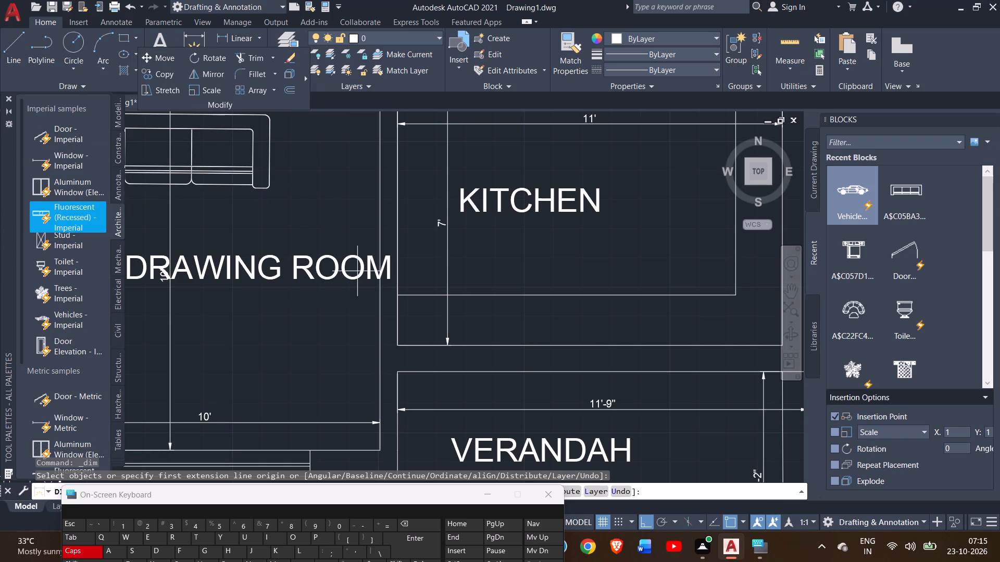
ctrl+scroll(358, 273, down, 2)
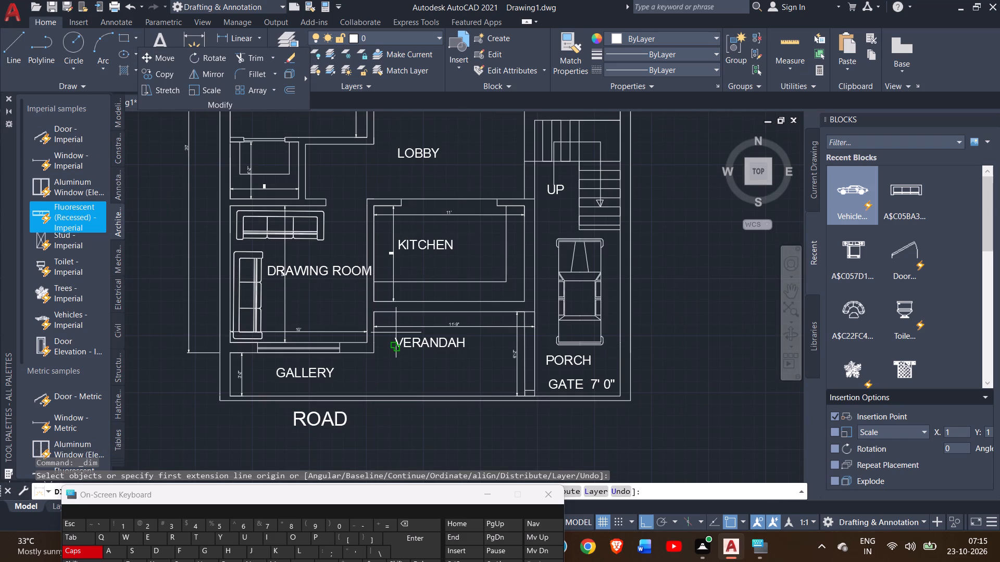
ctrl+scroll(396, 333, up, 1)
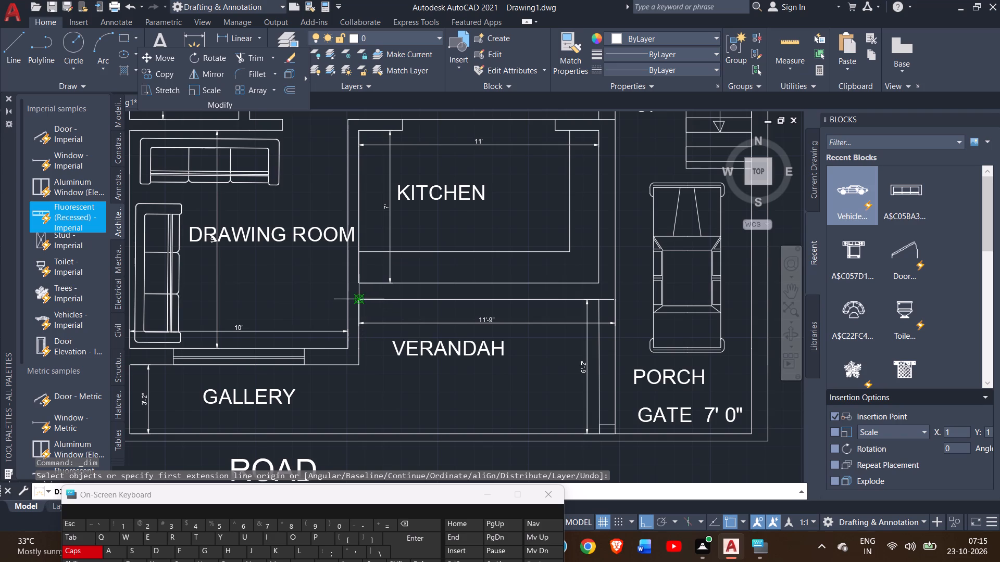
click(360, 302)
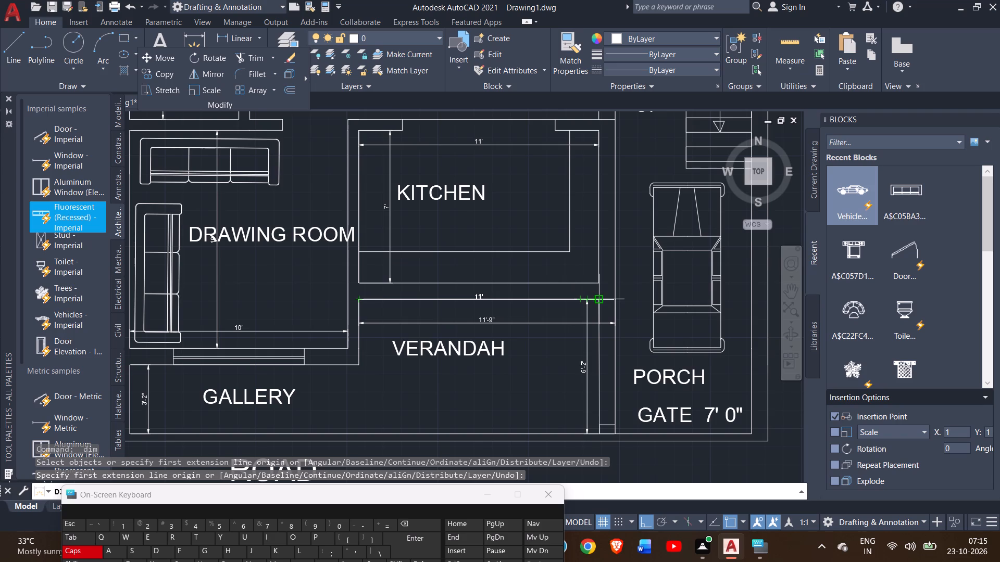
click(597, 302)
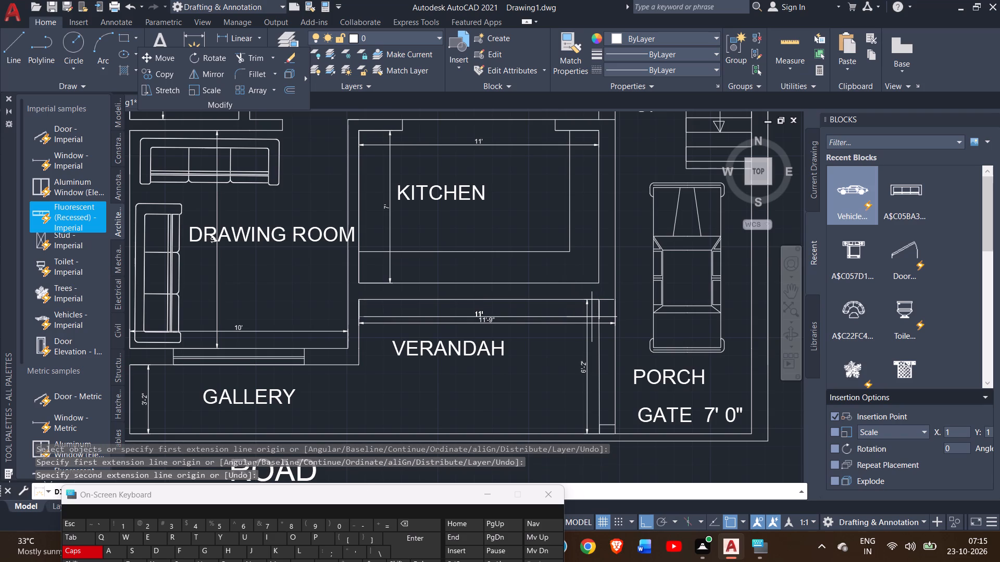
click(592, 317)
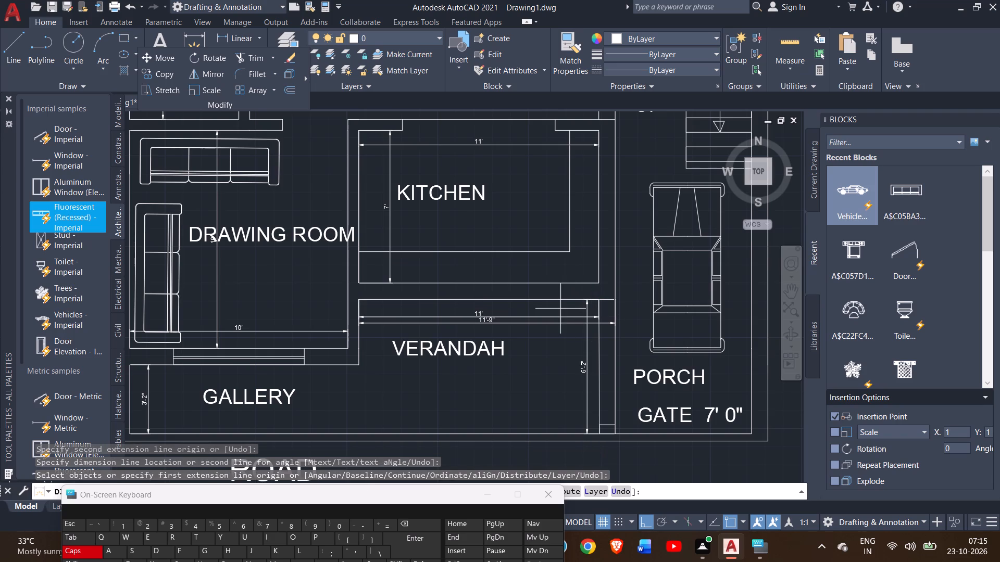
Outline a 7' opening in the kitchen–verandah wall with lines, starting 2' from the verandah's upper-left corner and closing both ends across the wall.
click(16, 64)
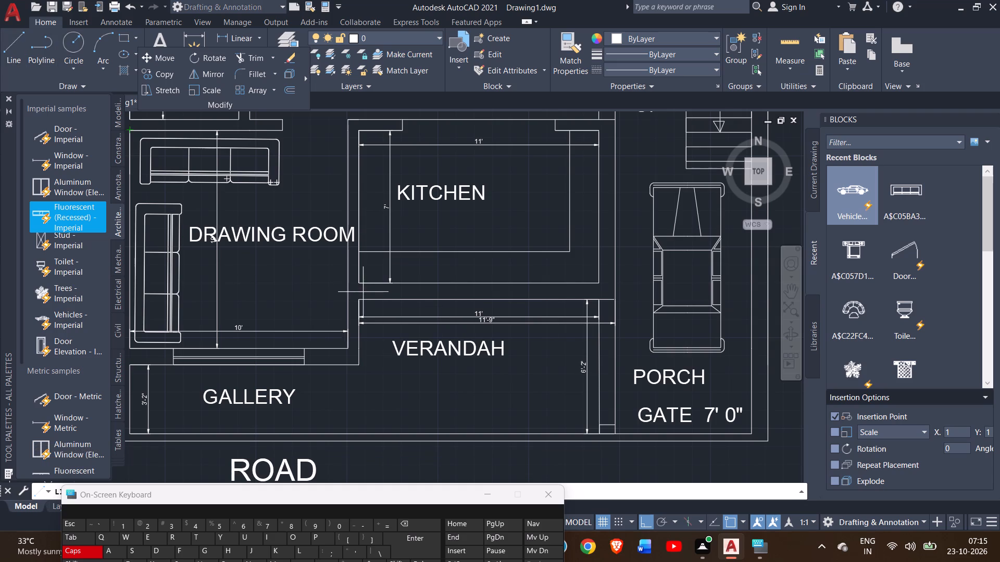
drag(358, 299, 385, 300)
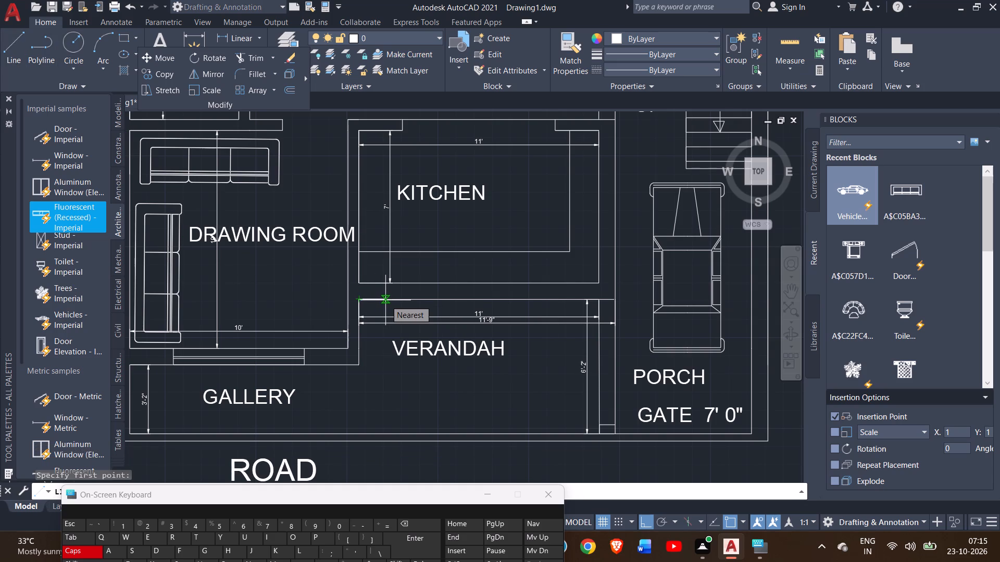
text(2')
key(Return)
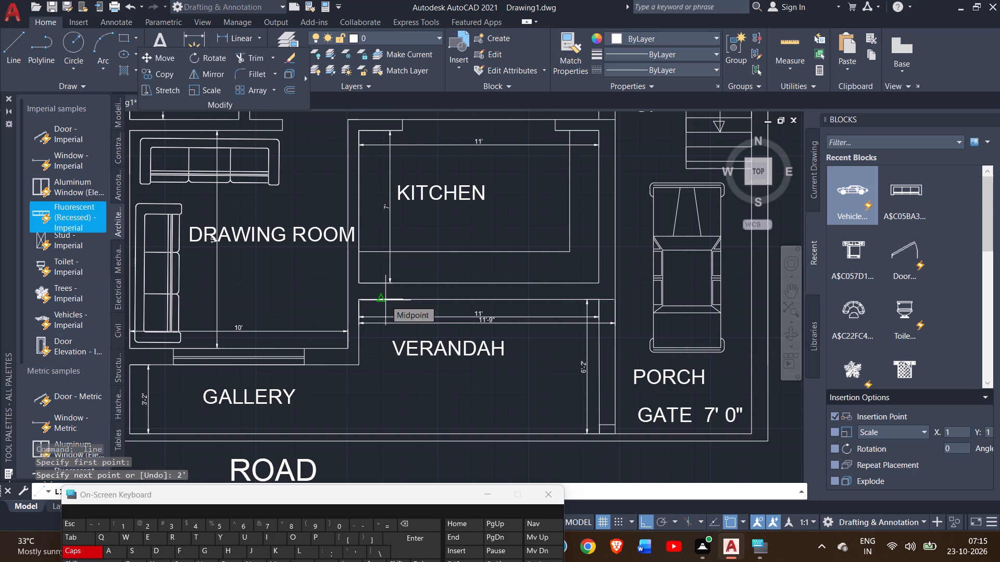
ctrl+scroll(402, 285, up, 1)
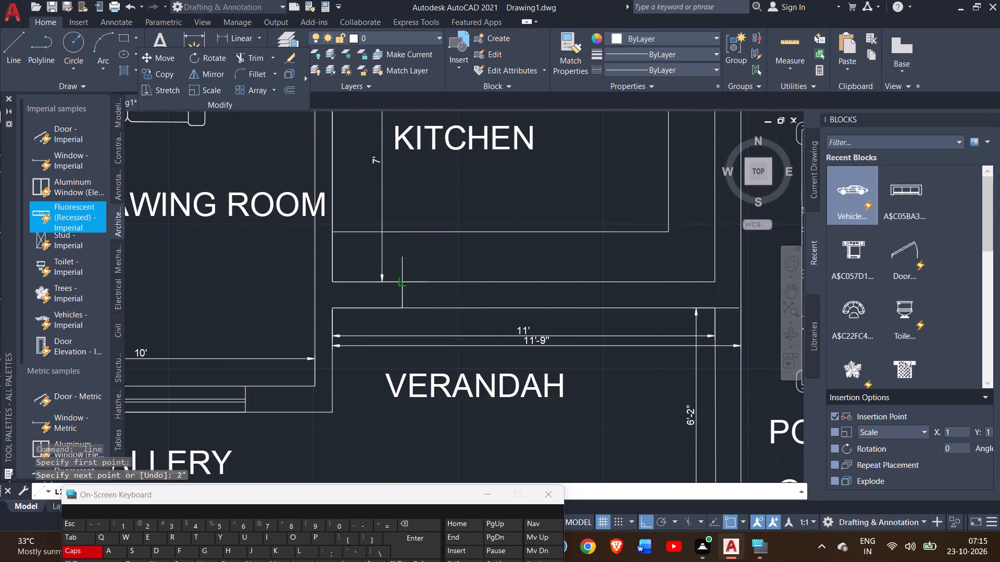
click(402, 283)
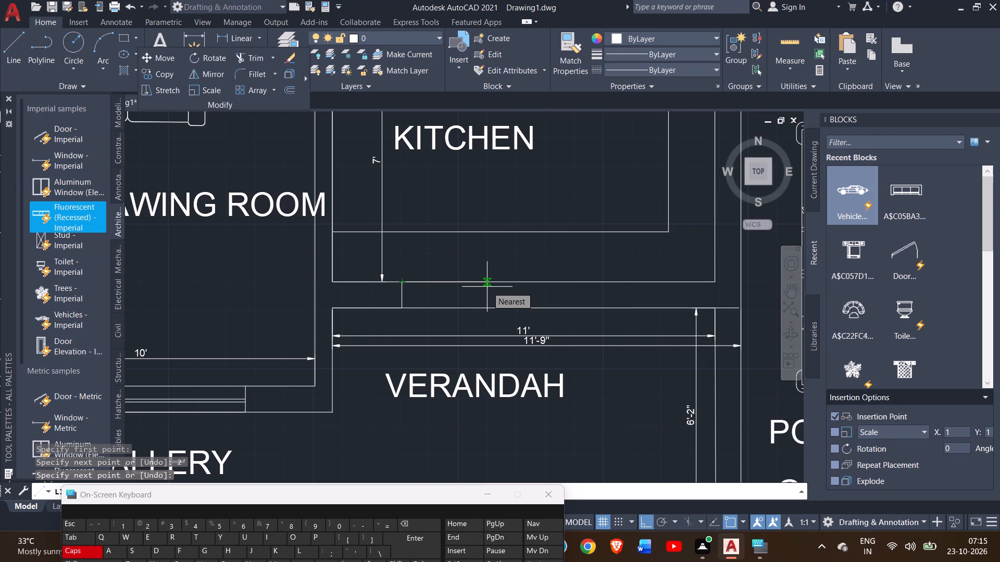
text(7')
key(Return)
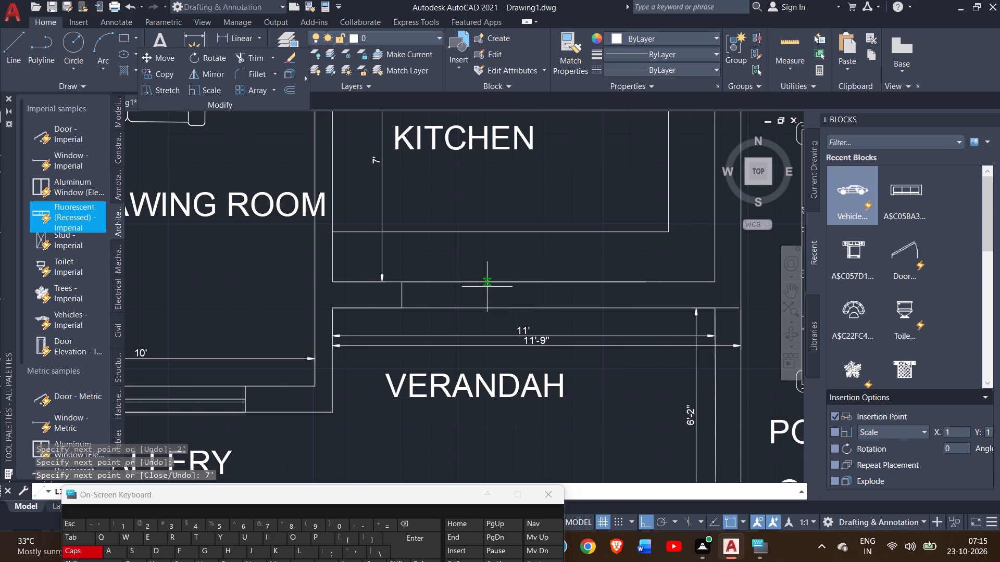
click(648, 307)
right_click(643, 313)
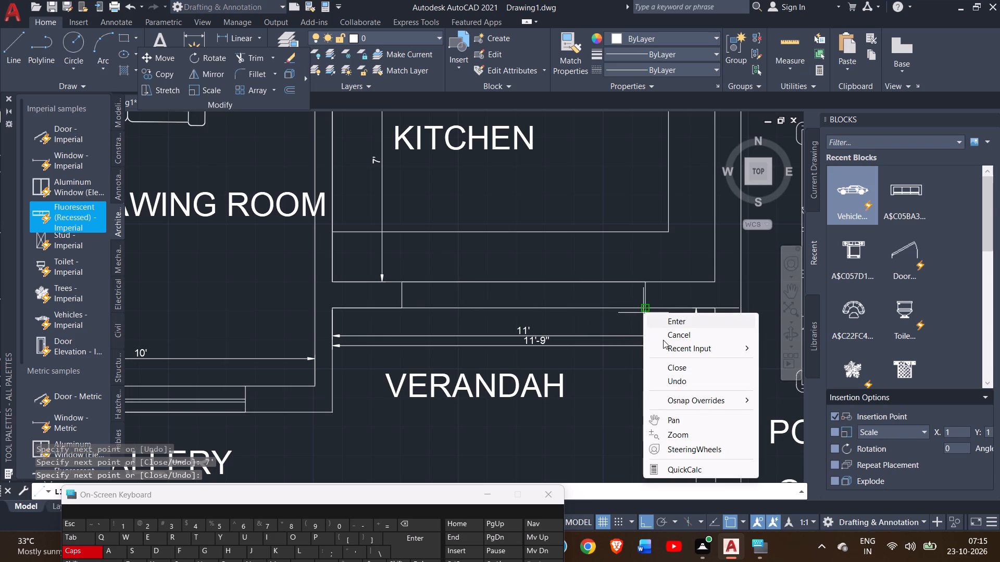
click(661, 321)
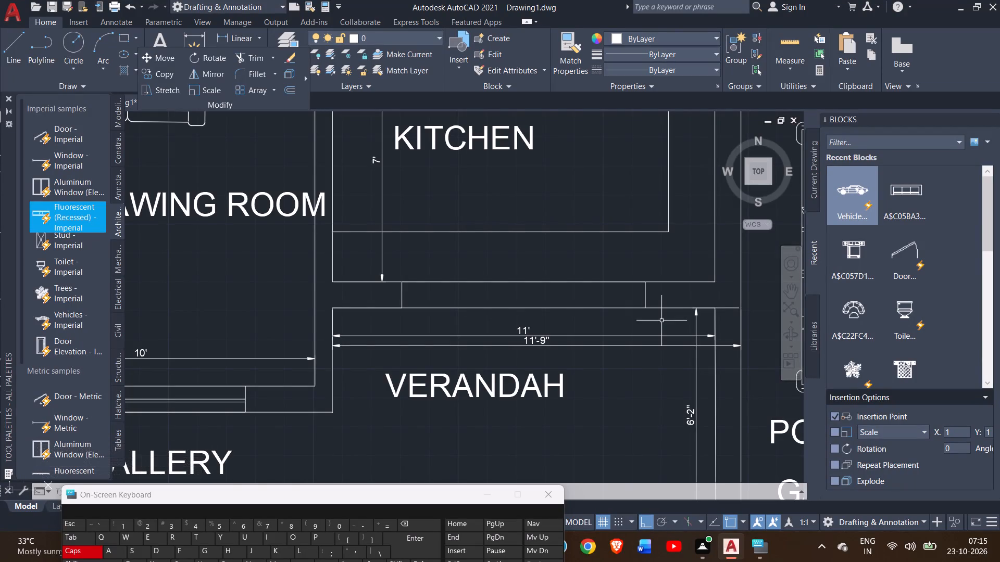
Draw a horizontal centre line through the kitchen–verandah wall opening, joining the midpoints of its two end lines.
click(10, 53)
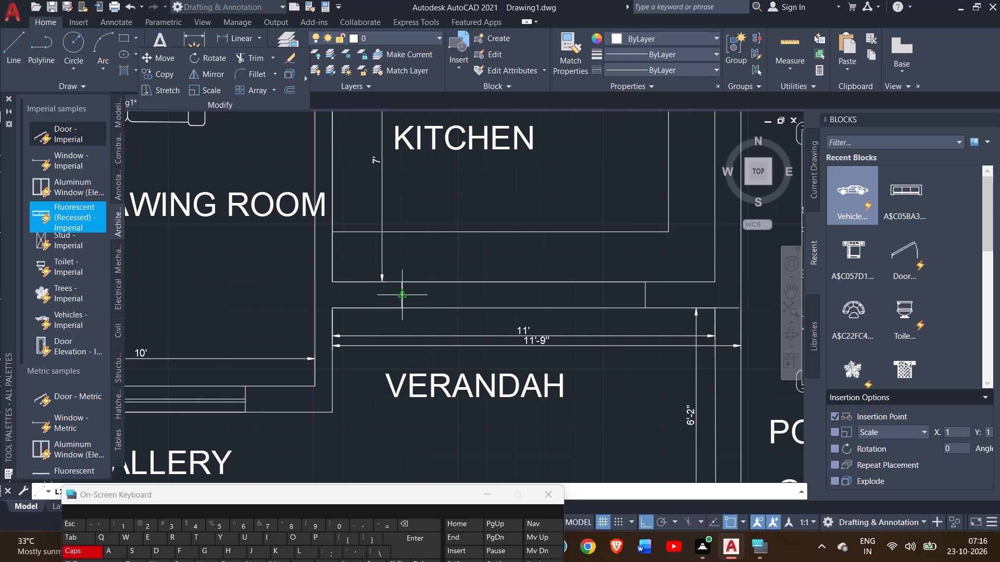
click(399, 295)
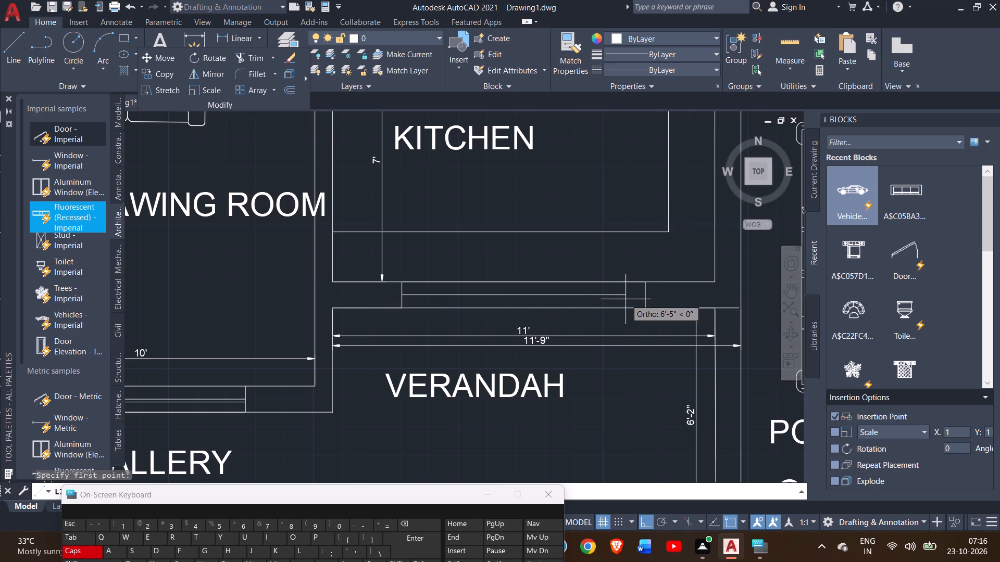
click(649, 298)
right_click(649, 298)
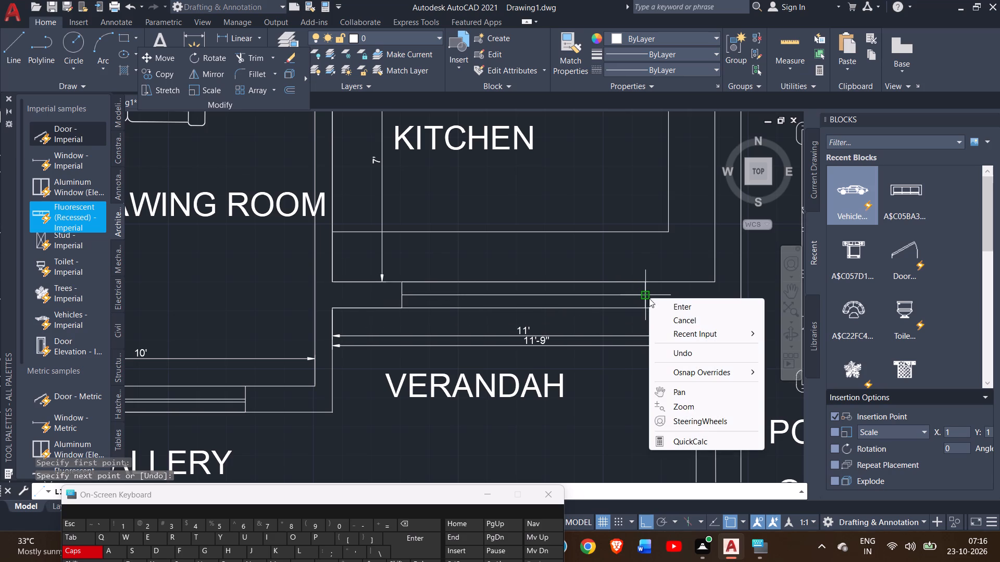
click(667, 305)
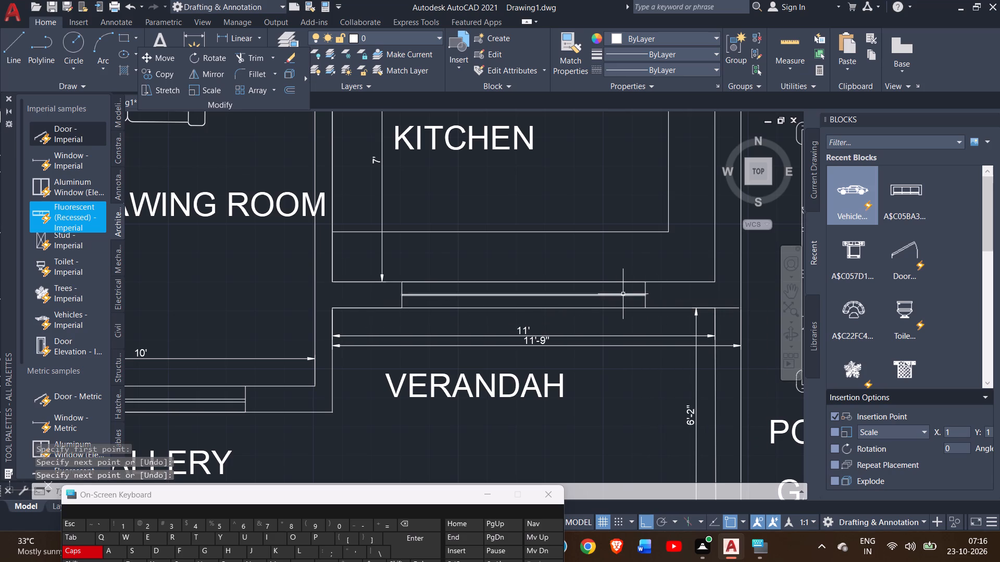
Offset the kitchen–verandah opening's horizontal centre line by 1" towards the verandah.
click(622, 294)
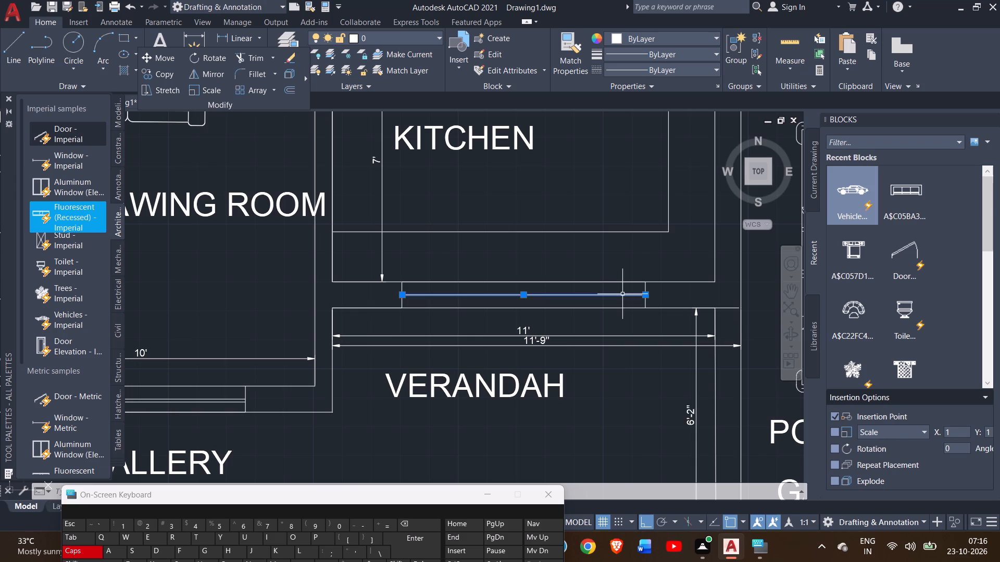
key(o)
text(FF)
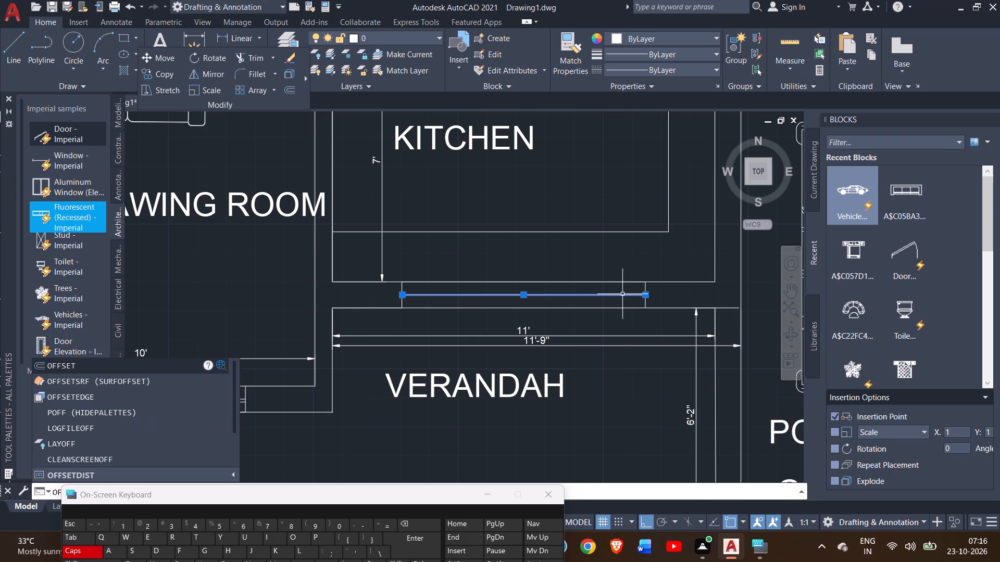
key(Return)
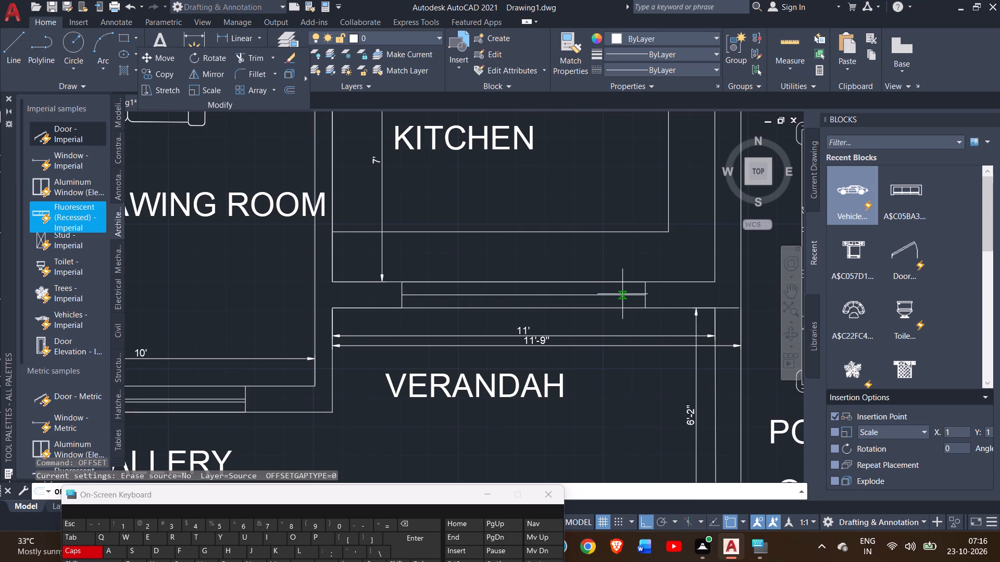
ctrl+scroll(622, 294, up, 3)
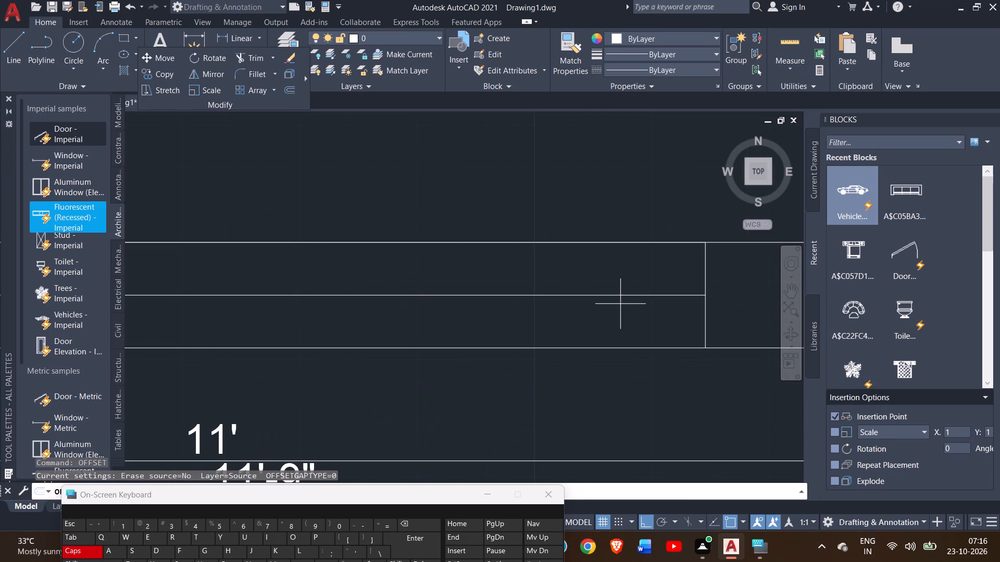
key(1)
key(shift+quotedbl)
key(Return)
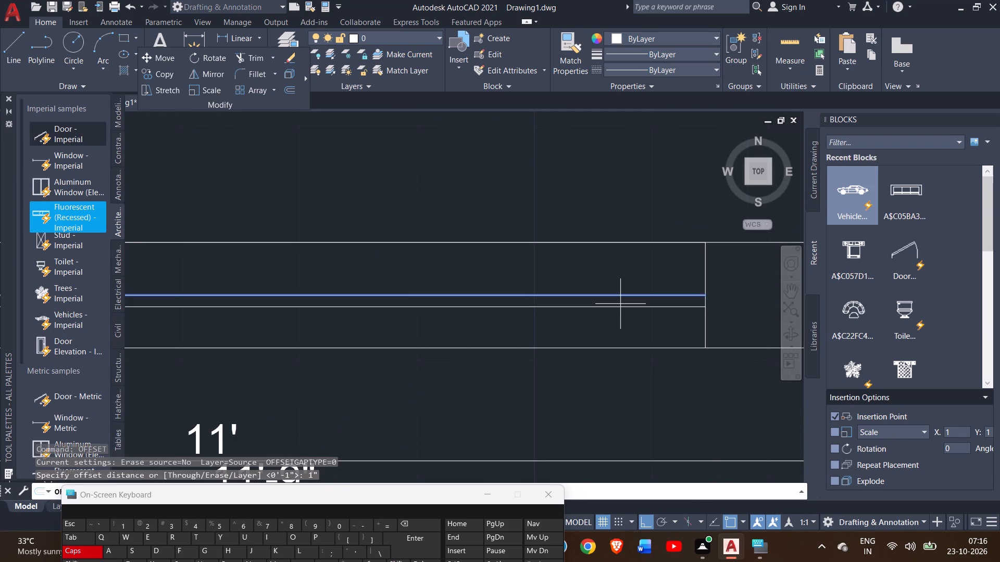
click(606, 316)
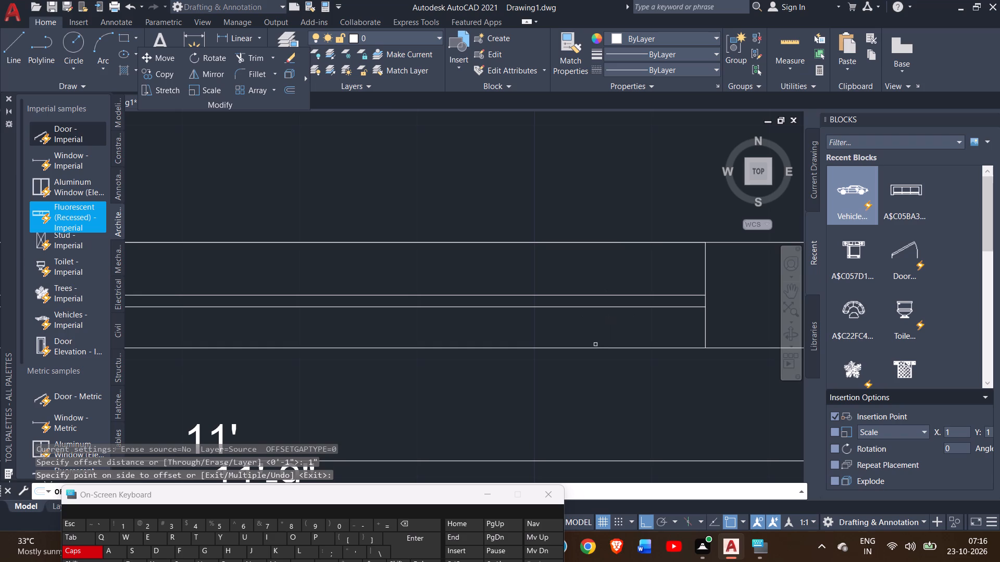
right_click(590, 385)
click(596, 390)
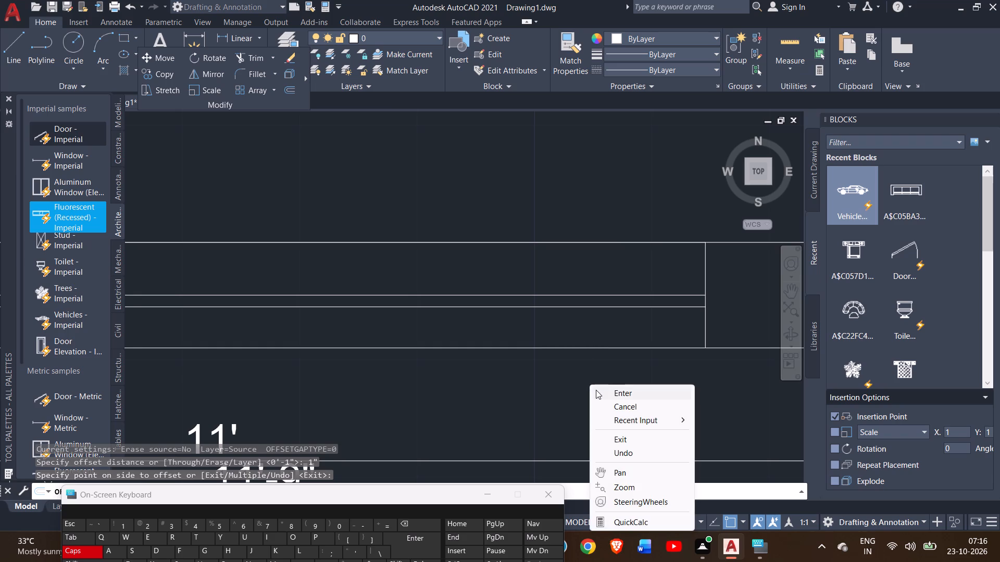
Draw a horizontal line from the lower-left corner of the ROAD label leftwards to just below the gallery's left inner wall corner.
ctrl+scroll(596, 390, down, 4)
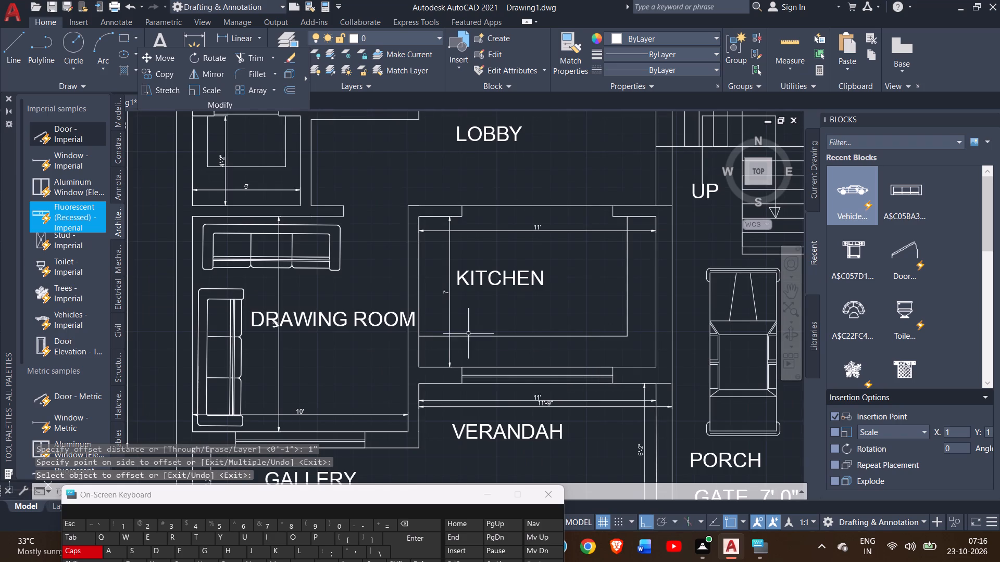
ctrl+scroll(383, 260, down, 1)
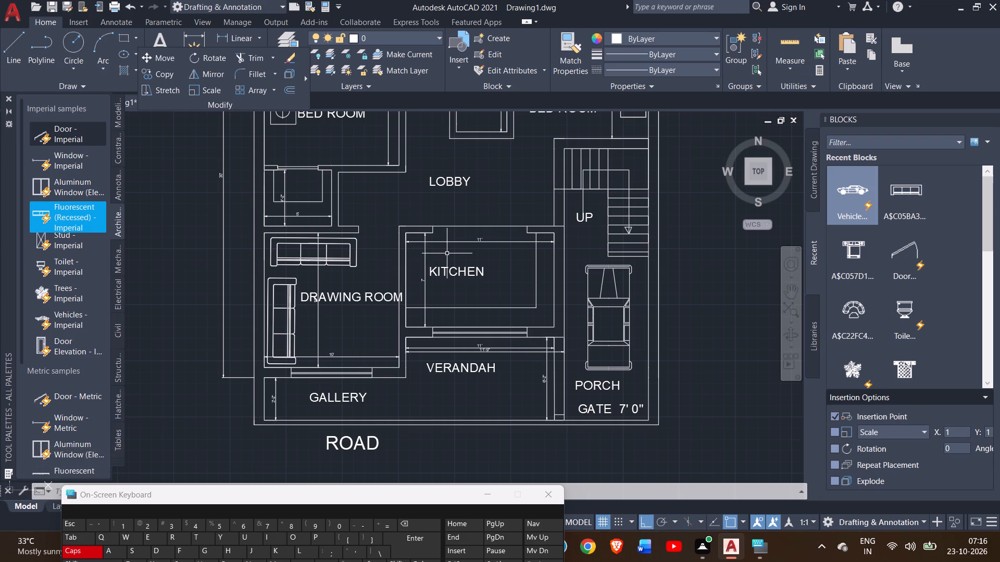
ctrl+scroll(447, 253, down, 2)
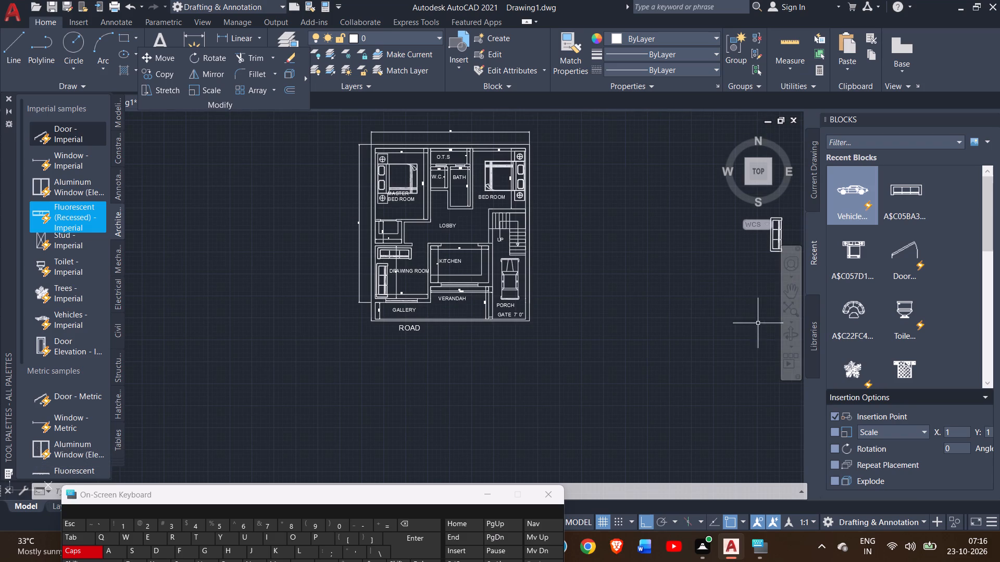
click(792, 285)
drag(621, 231, 628, 252)
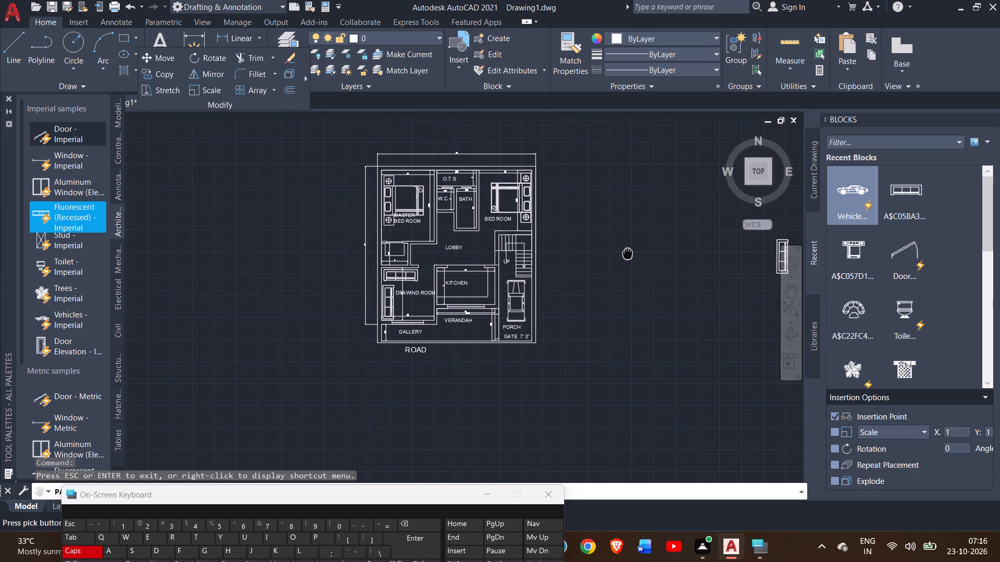
drag(628, 252, 628, 253)
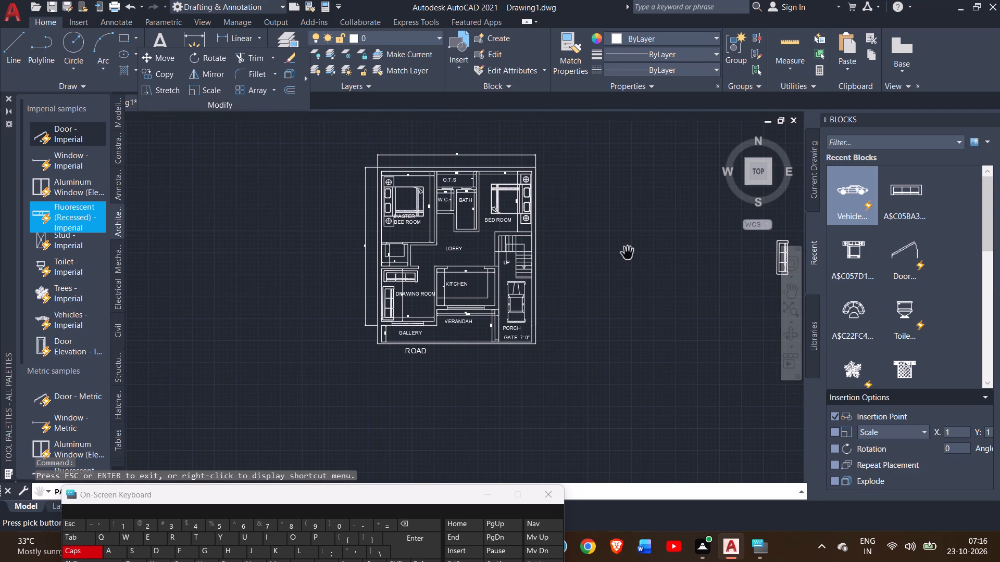
click(6, 56)
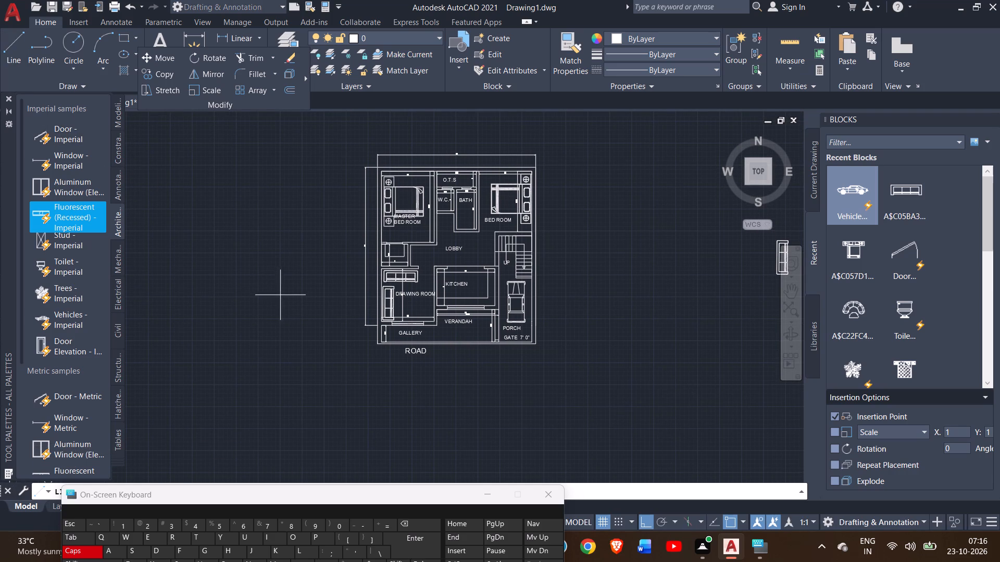
ctrl+scroll(391, 366, up, 3)
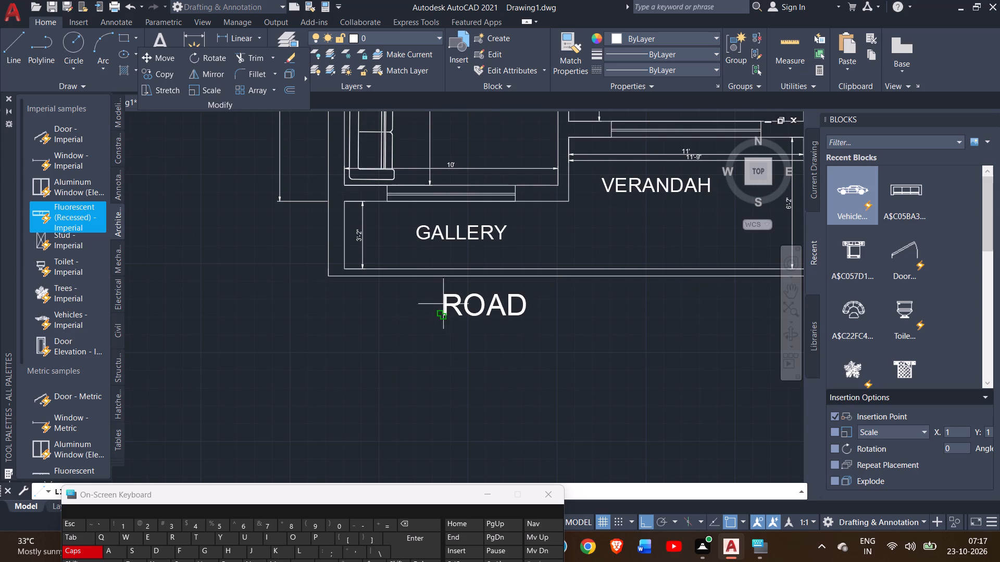
ctrl+scroll(432, 300, up, 1)
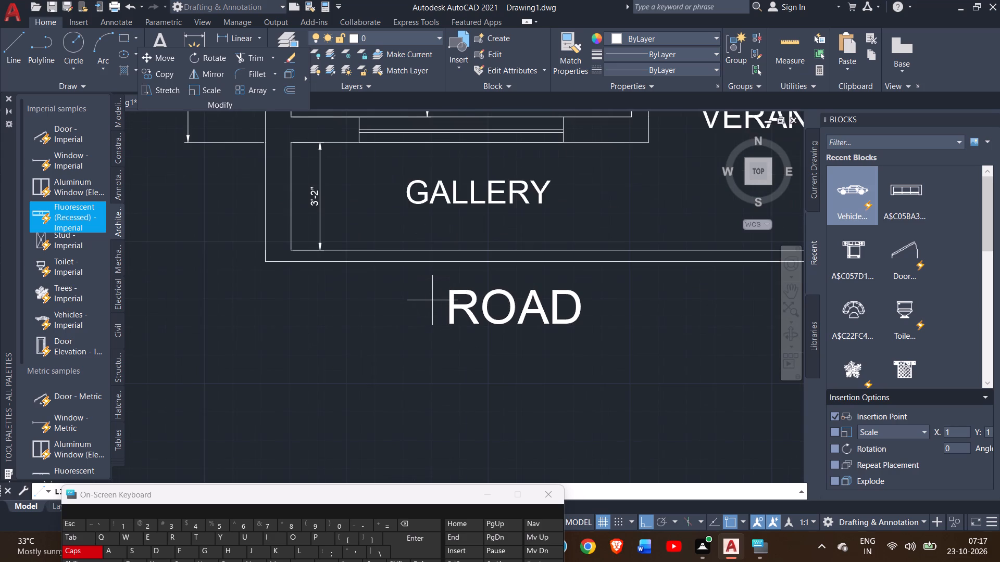
click(442, 305)
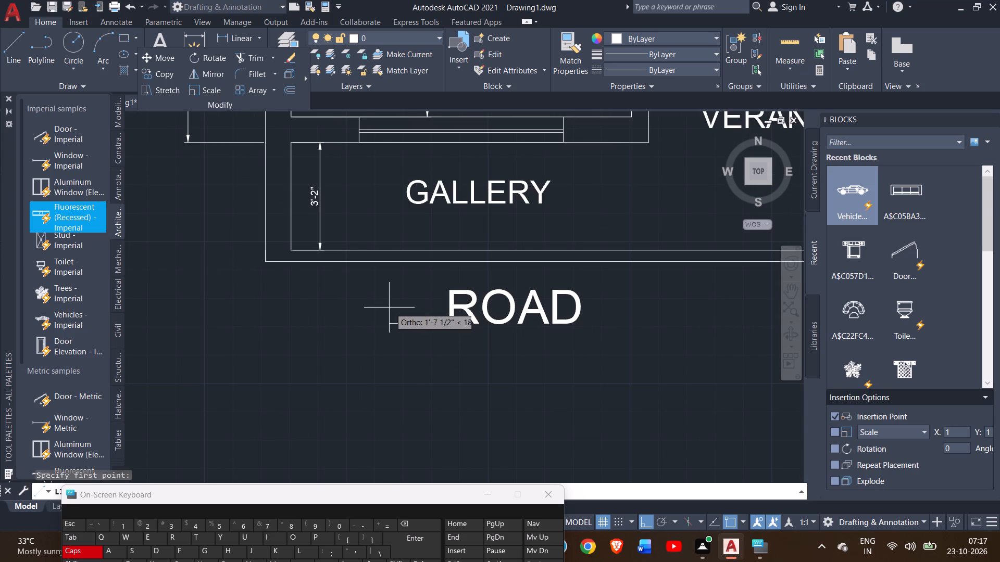
click(297, 335)
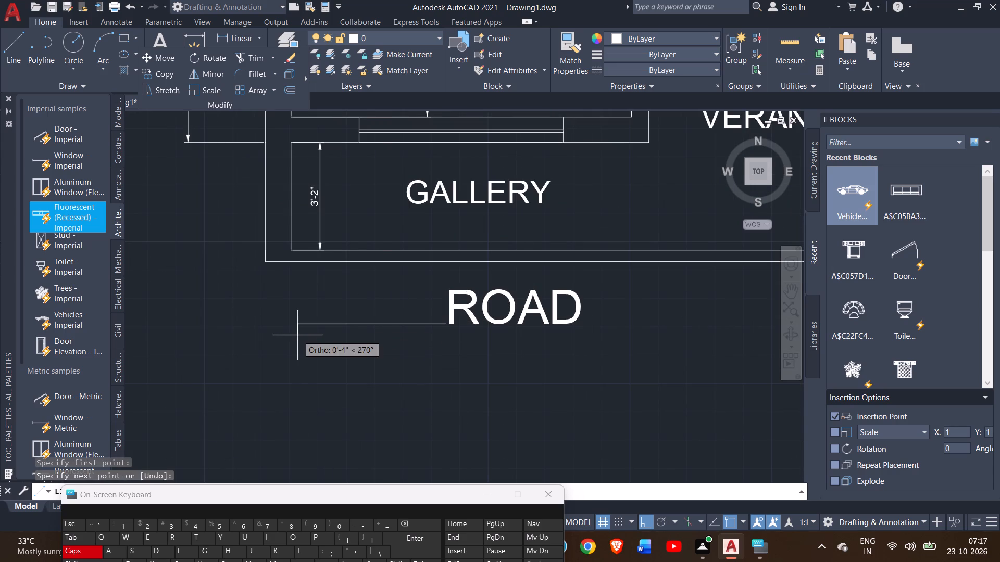
right_click(297, 341)
click(322, 349)
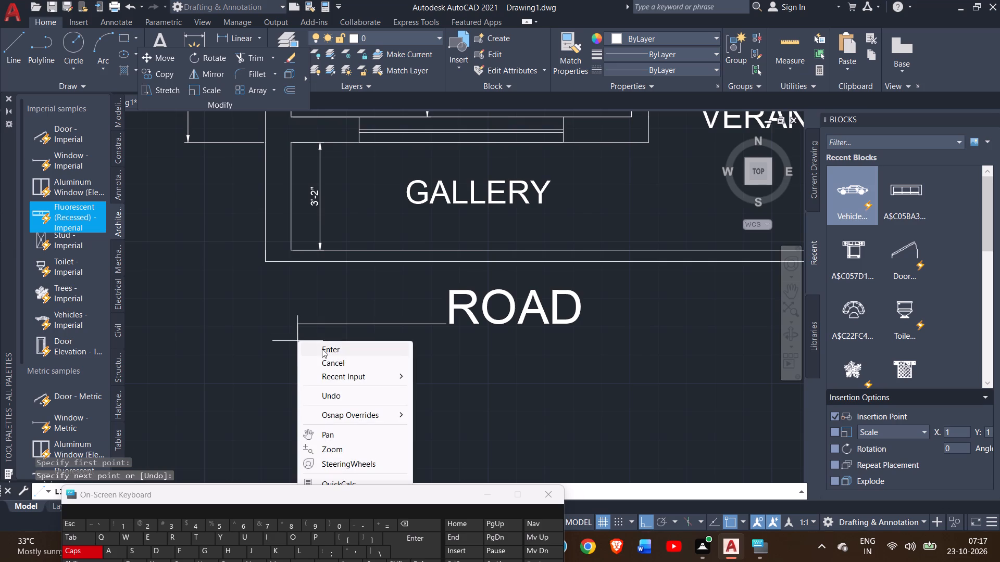
Draw a horizontal line about 7'-4 1/2" long from the ROAD label's lower-left corner rightwards, running beneath the text.
click(13, 70)
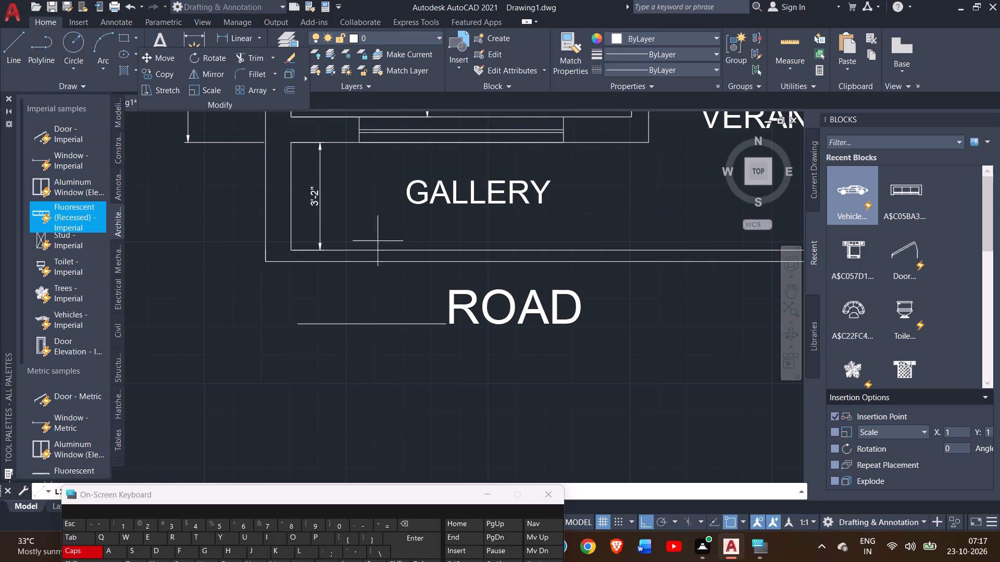
drag(446, 325, 690, 322)
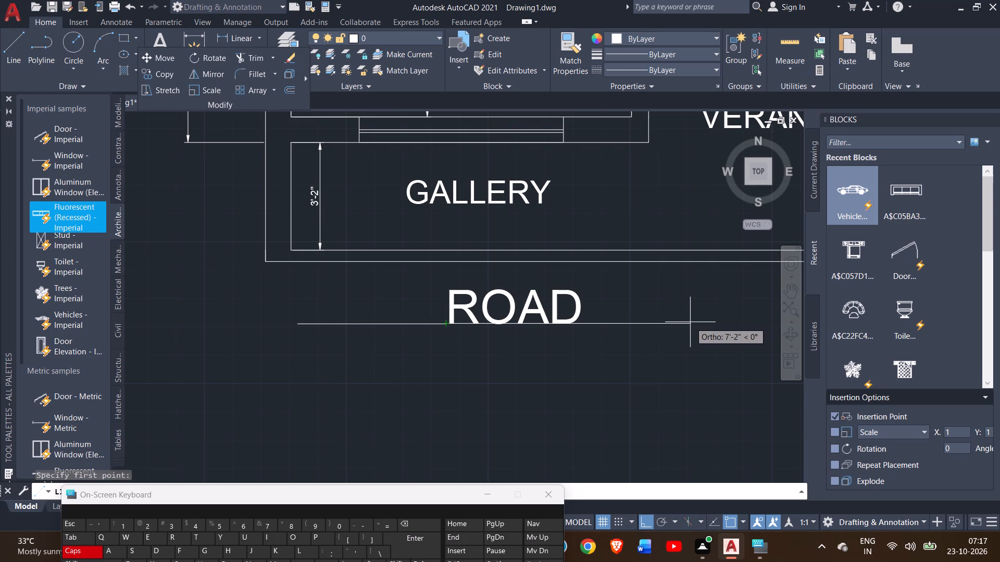
drag(690, 322, 697, 323)
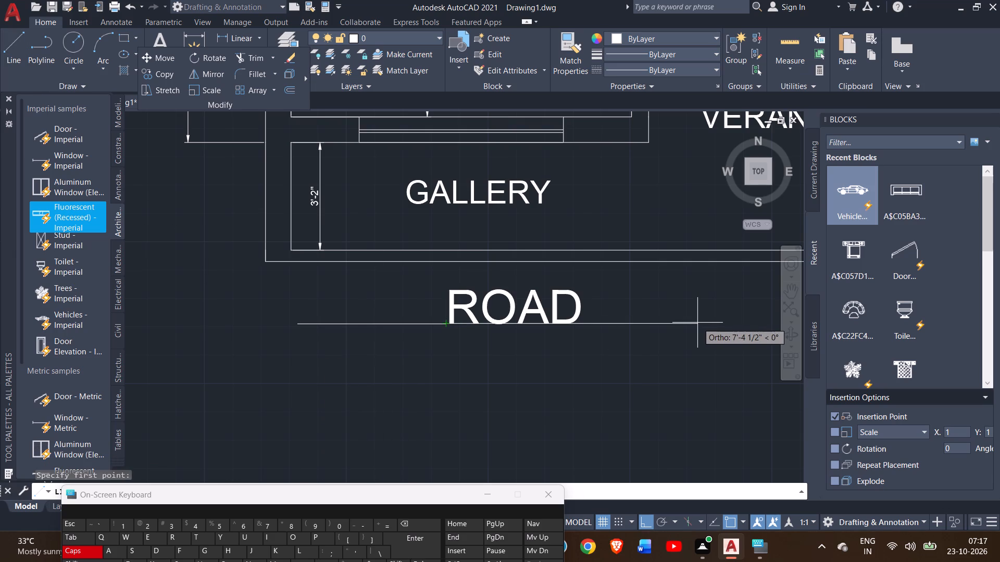
click(697, 323)
right_click(717, 301)
click(736, 310)
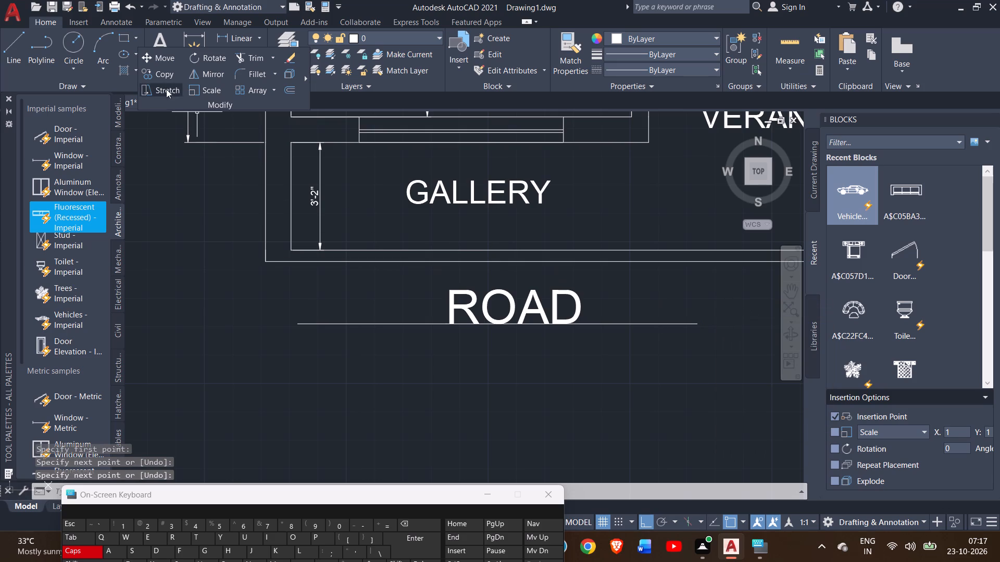
With Ortho off, draw an open arrowhead at the left end of the road line using two short slanted lines.
click(4, 49)
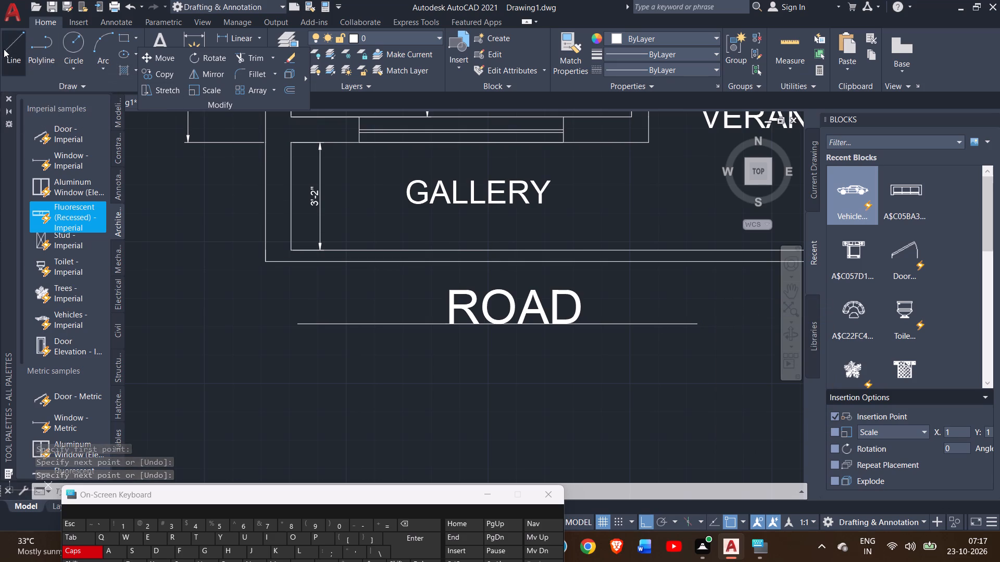
click(644, 520)
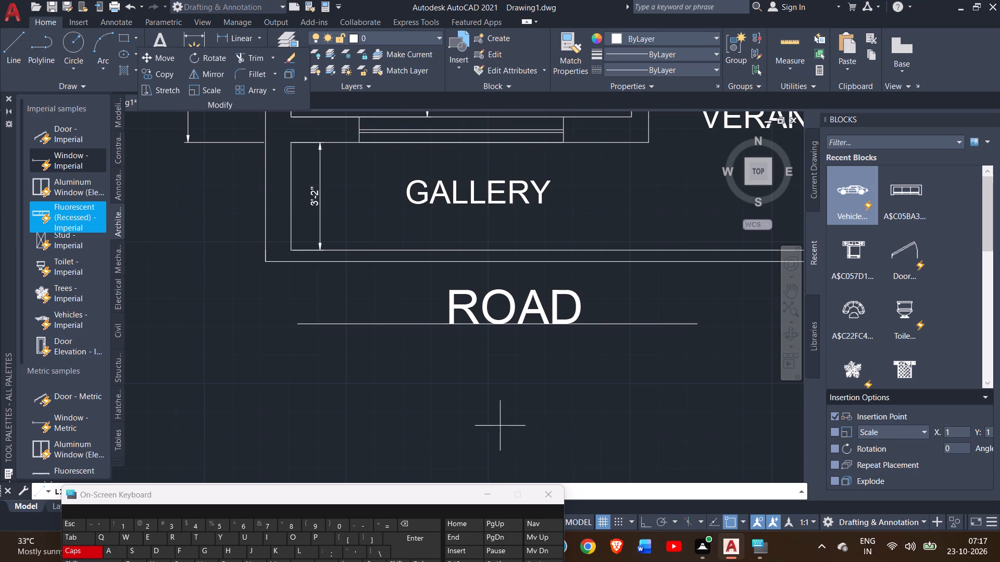
drag(294, 324, 308, 313)
click(308, 313)
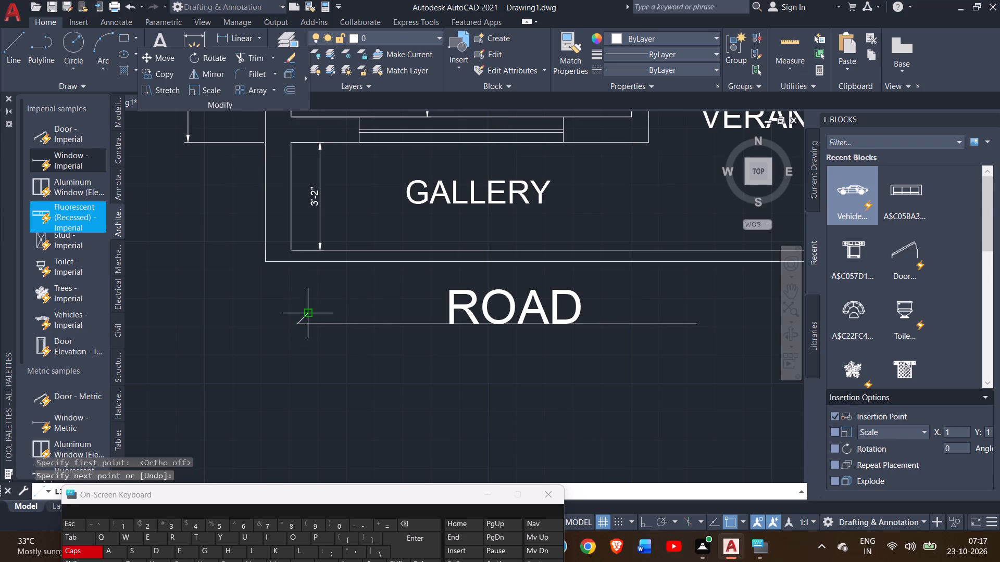
right_click(308, 313)
click(325, 321)
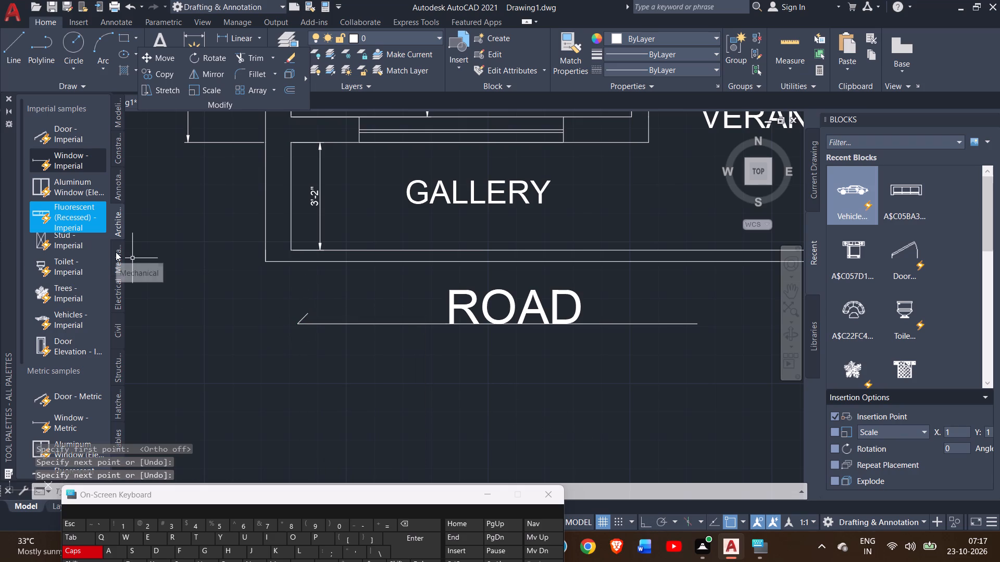
click(8, 50)
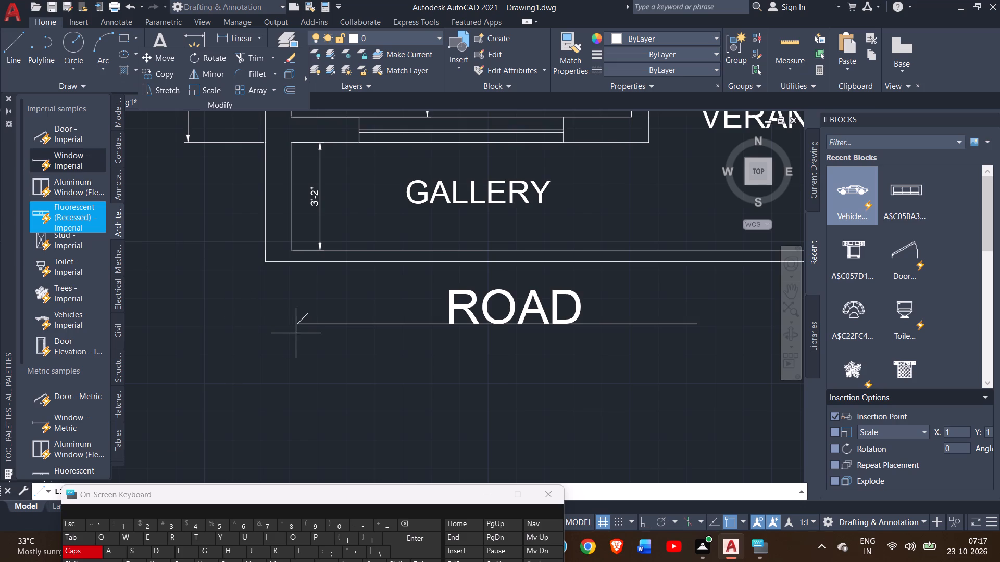
drag(297, 326, 303, 333)
click(303, 333)
right_click(303, 333)
click(326, 345)
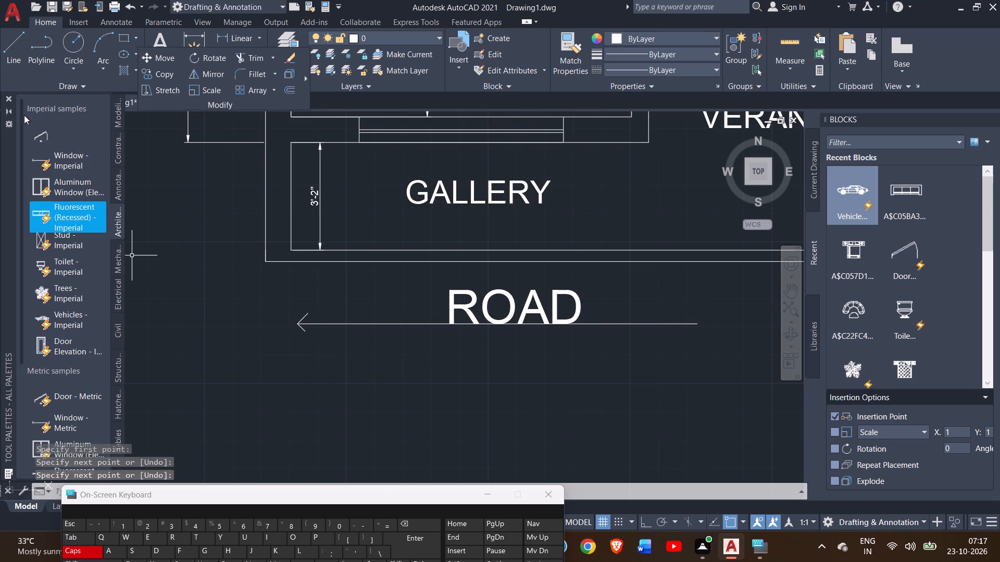
Draw a matching open arrowhead at the right end of the road line using two short slanted lines.
click(6, 69)
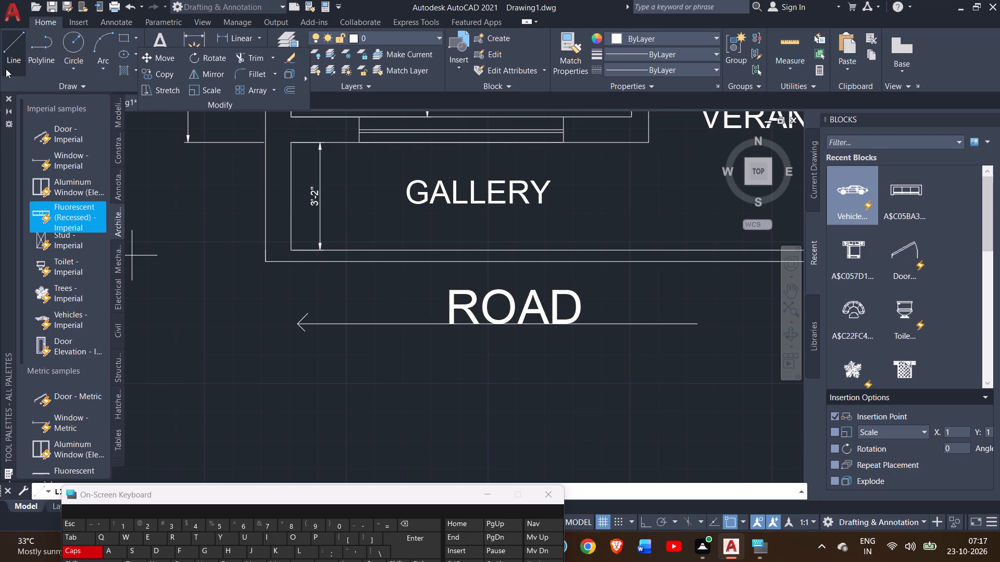
drag(696, 324, 687, 313)
click(687, 313)
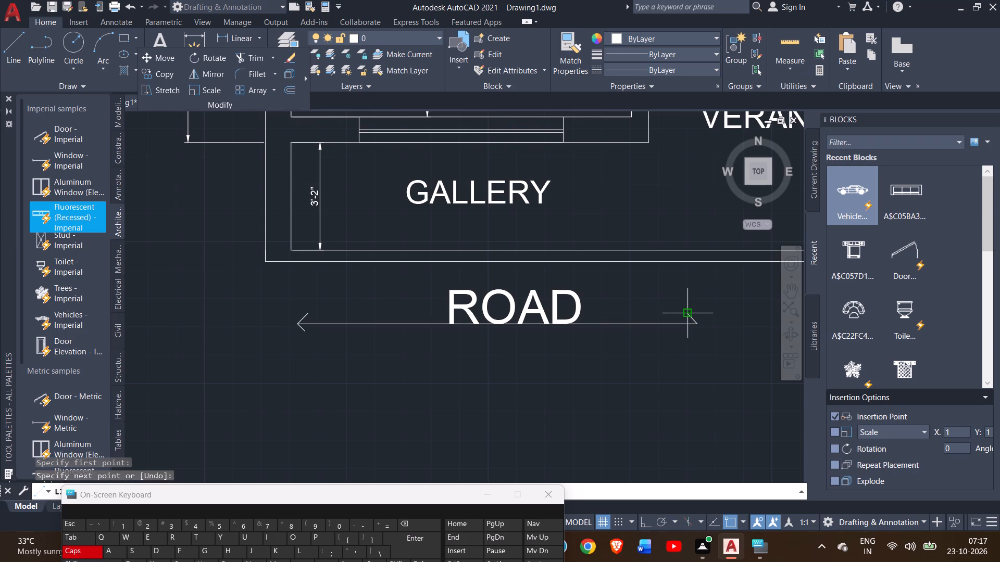
right_click(687, 313)
click(719, 321)
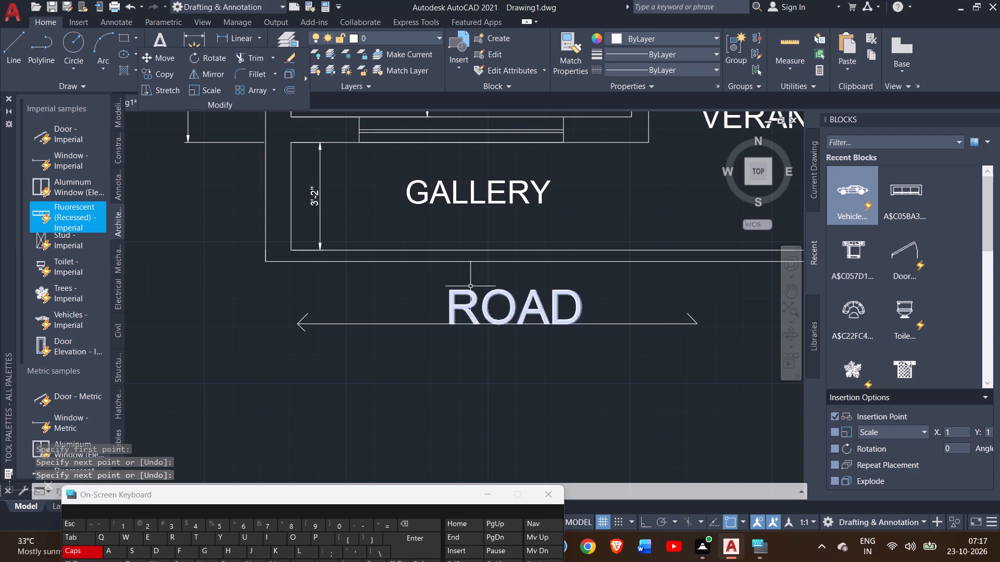
drag(7, 49, 485, 350)
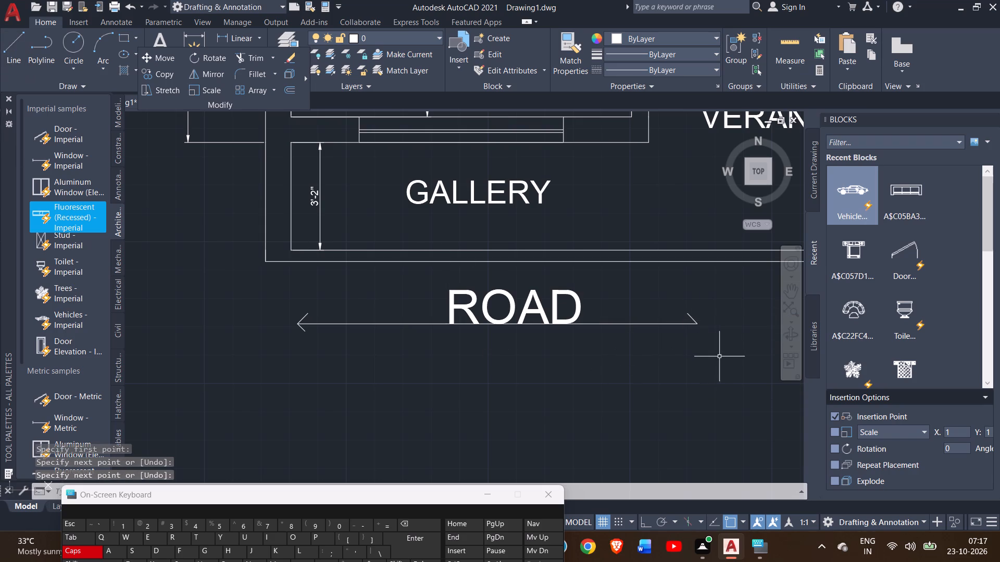
triple_click(13, 61)
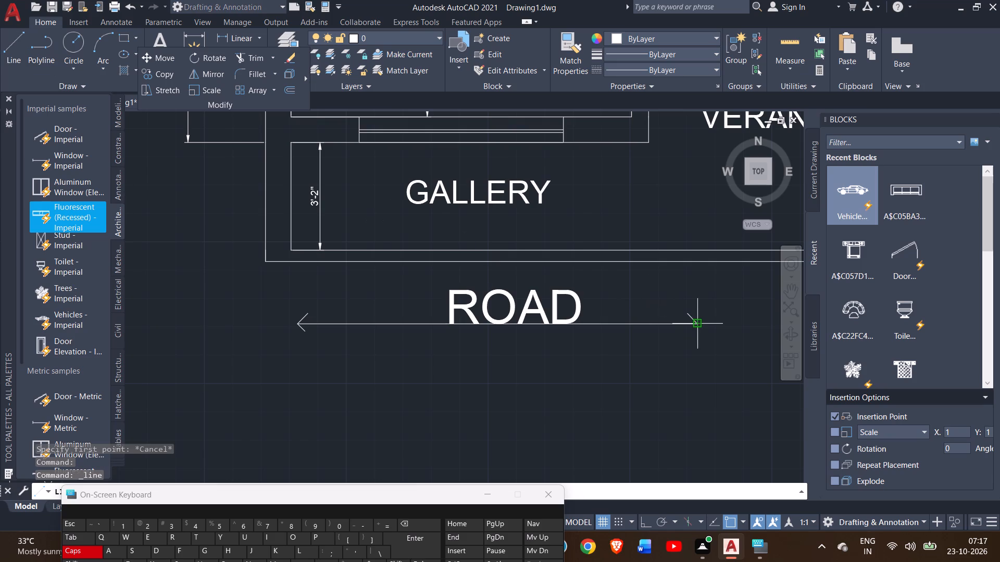
drag(699, 325, 692, 335)
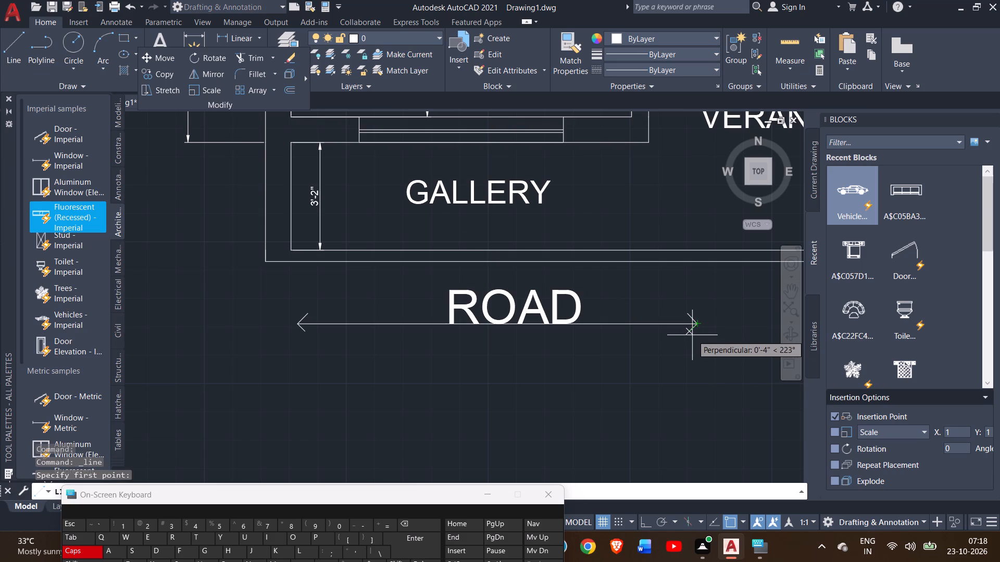
ctrl+scroll(665, 335, up, 2)
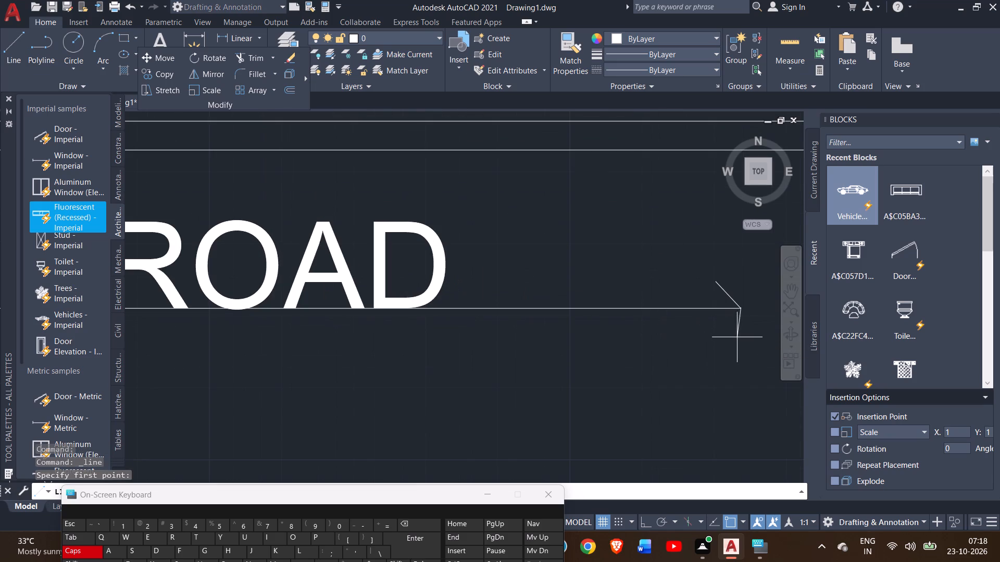
click(723, 329)
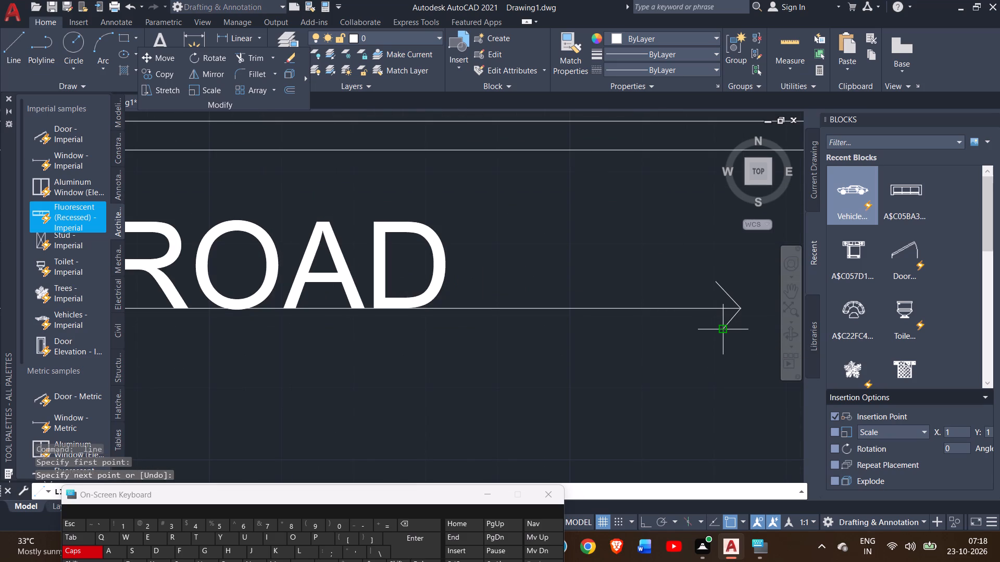
right_click(707, 362)
click(724, 368)
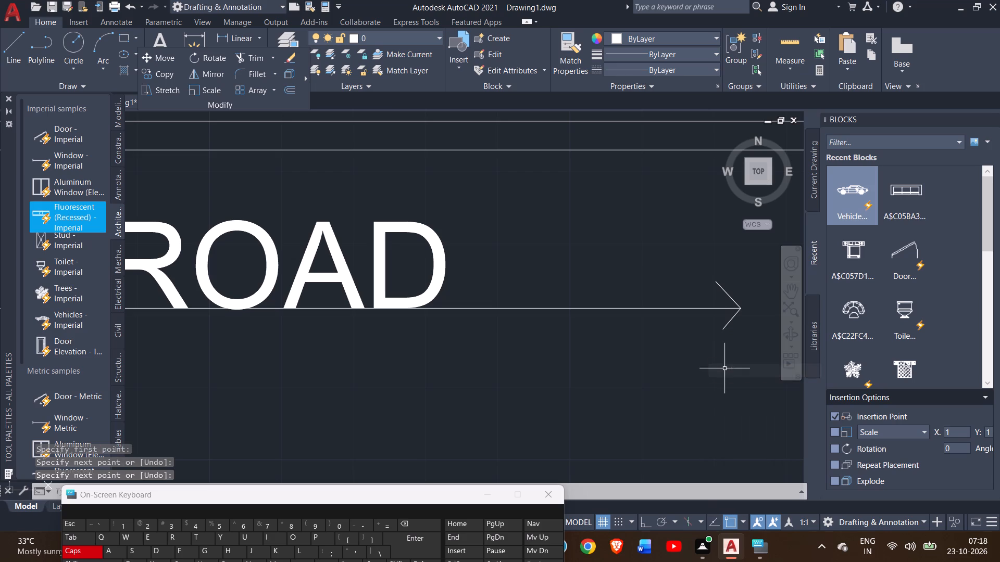
ctrl+scroll(598, 322, down, 3)
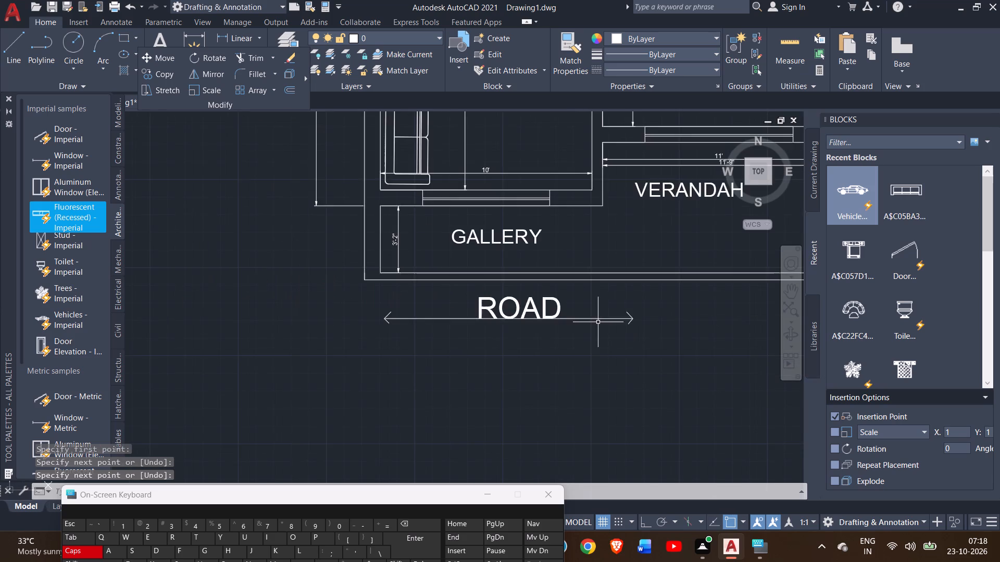
ctrl+scroll(598, 322, down, 2)
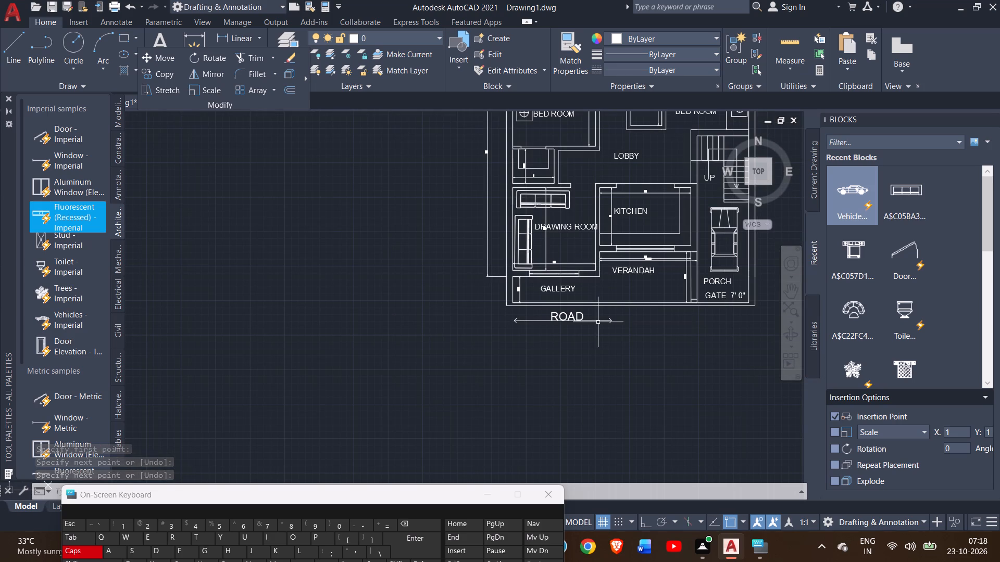
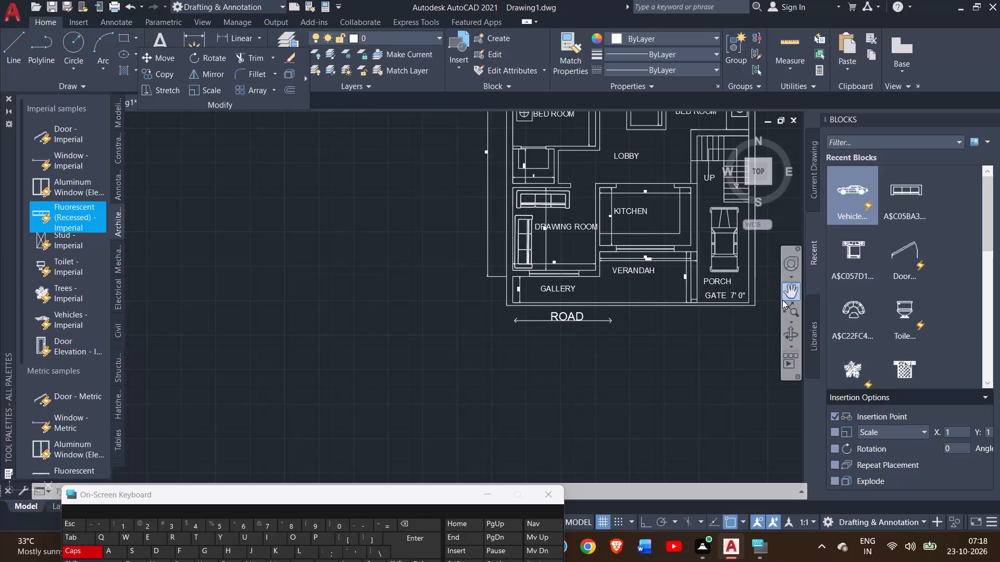
Dimension the width of the stair's long flight at its lower end, placing the dimension just below the last tread.
click(787, 296)
drag(693, 367, 691, 370)
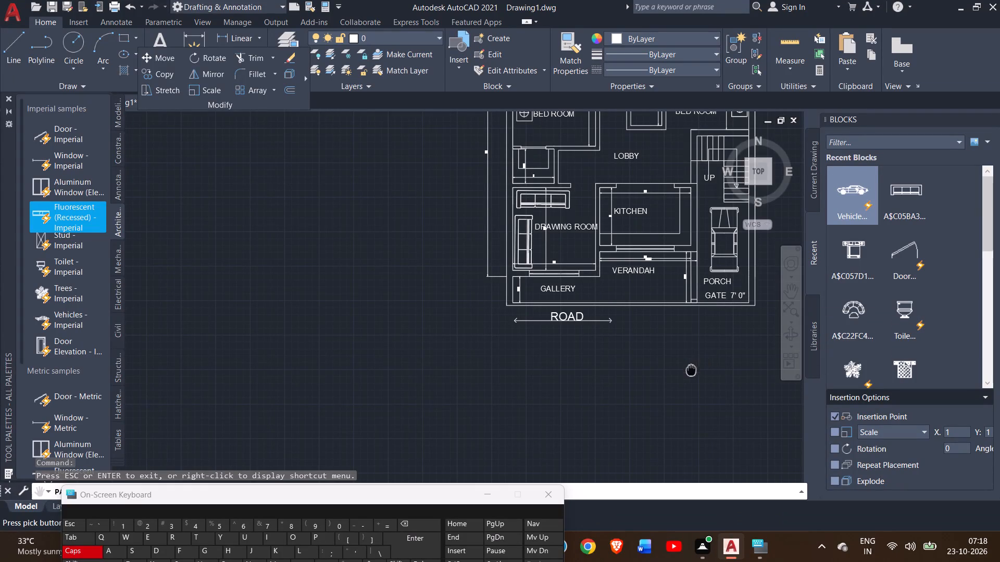
drag(691, 370, 610, 453)
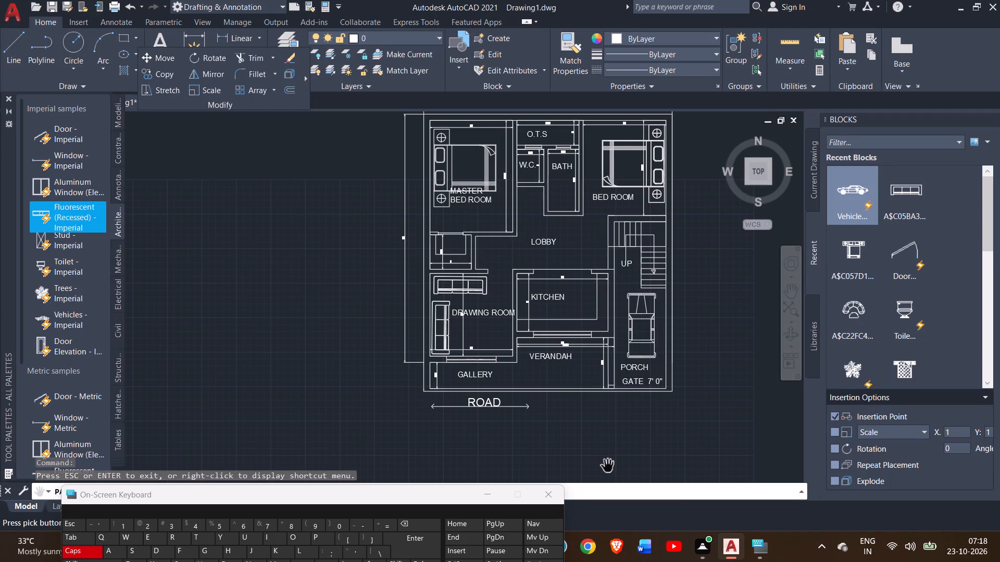
drag(605, 424, 590, 437)
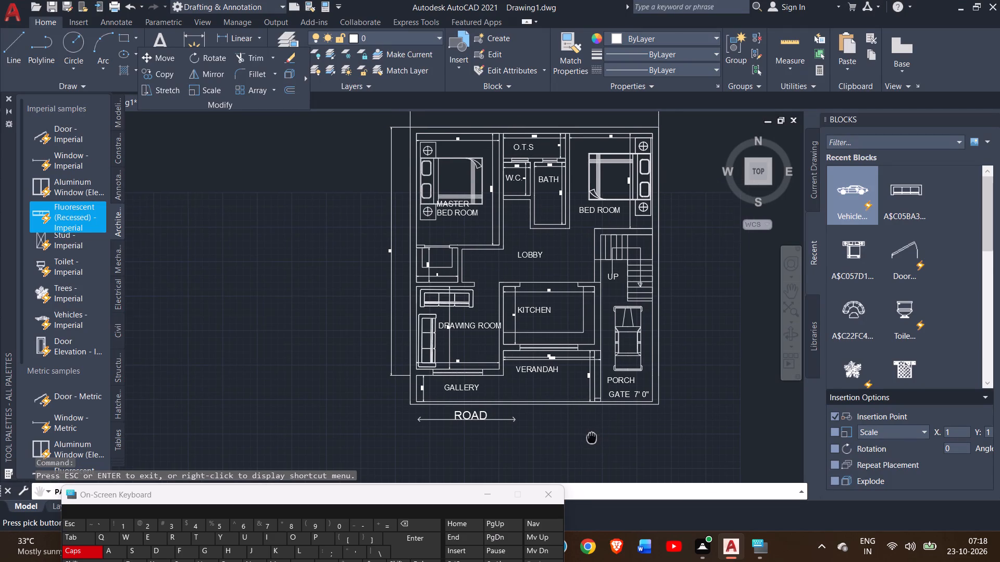
drag(590, 437, 574, 455)
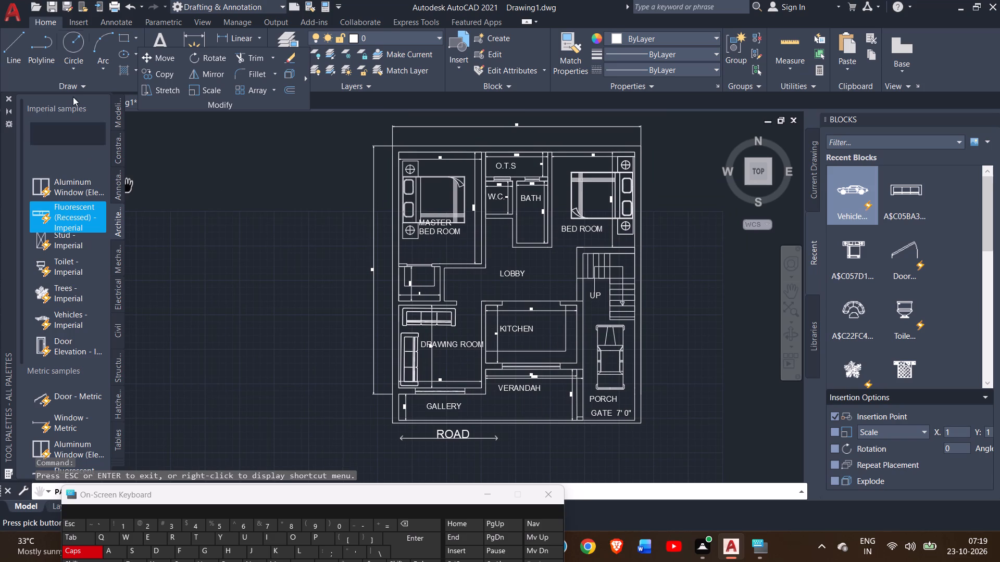
click(189, 40)
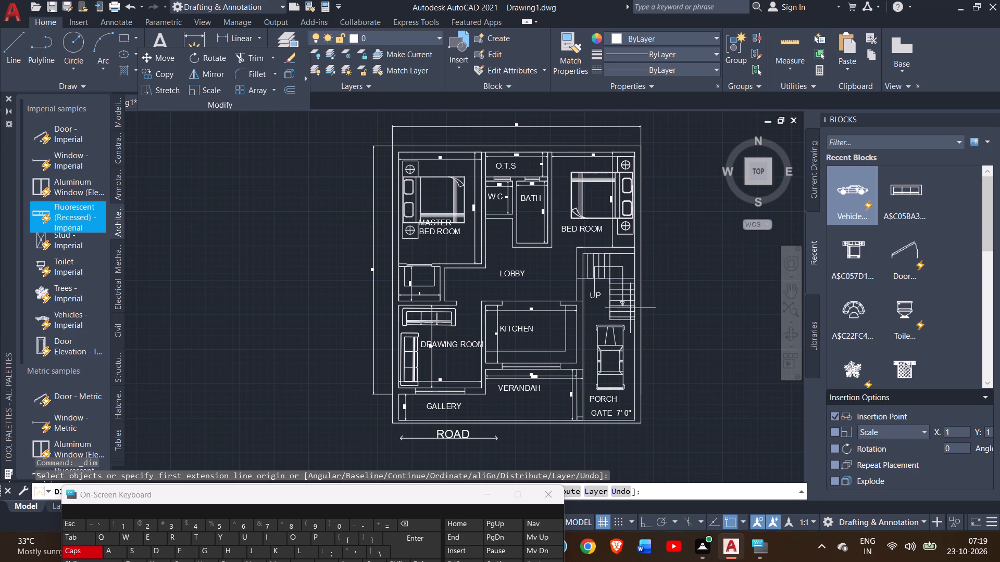
ctrl+scroll(601, 327, up, 2)
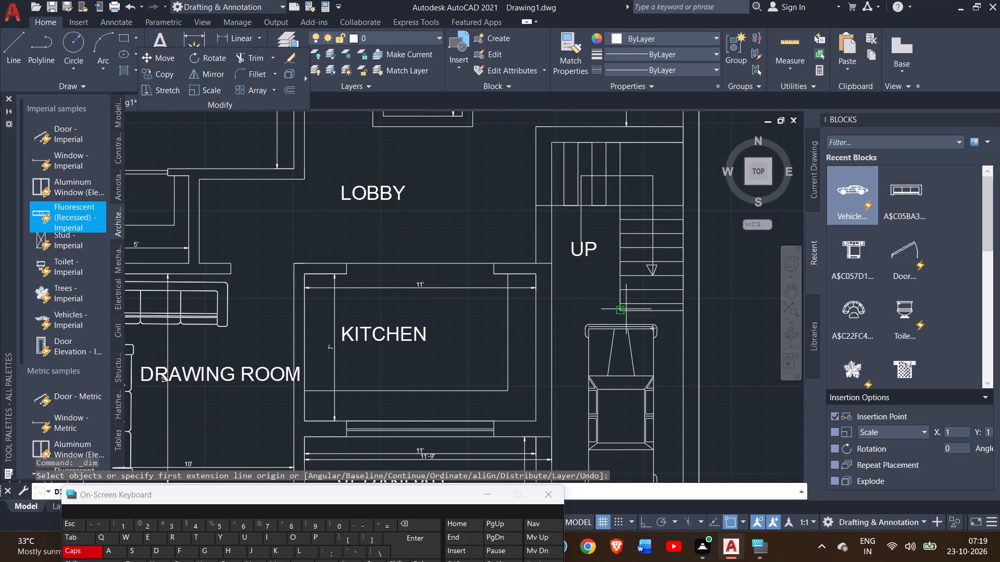
drag(621, 311, 685, 311)
drag(685, 311, 685, 317)
click(685, 317)
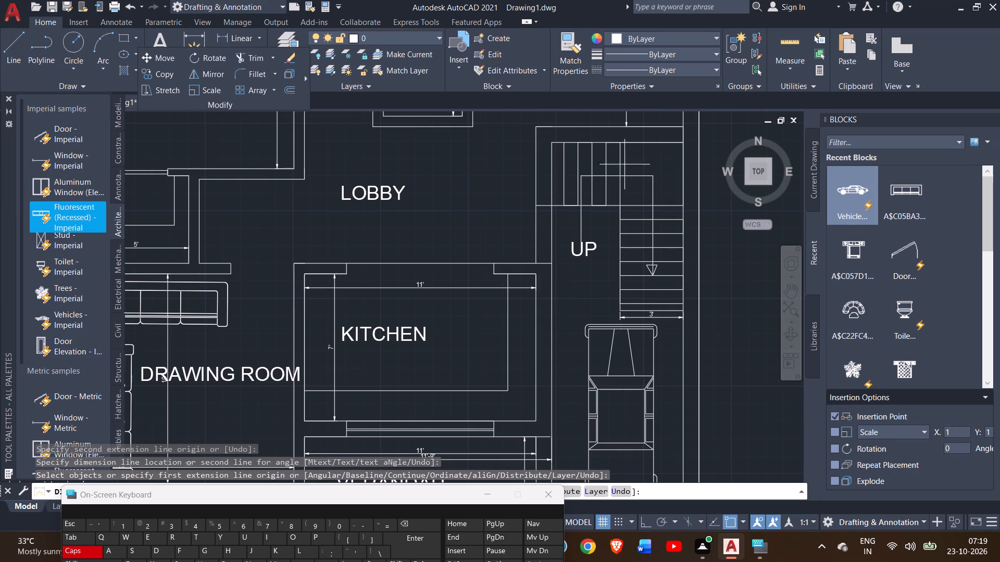
Dimension the stair landing's width along its upper edge, placing the dimension just inside the landing.
drag(622, 146, 684, 148)
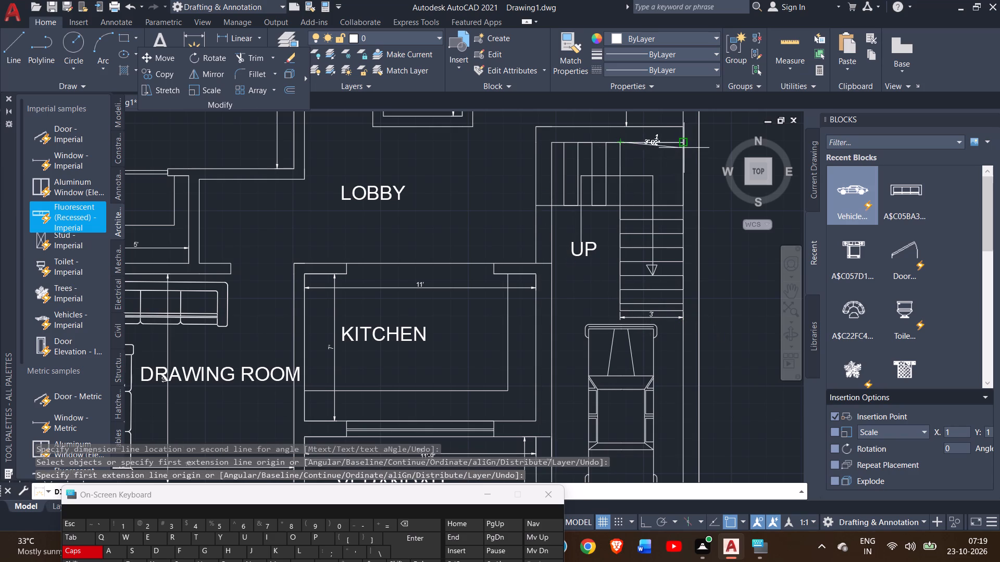
drag(684, 148, 684, 141)
drag(684, 141, 680, 156)
click(680, 156)
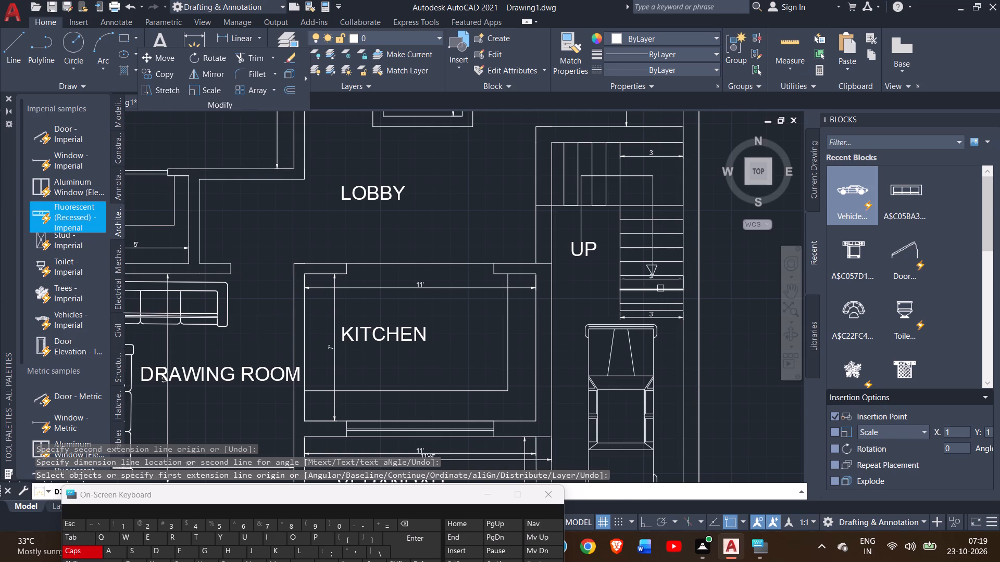
Dimension the length of the W.C.'s lower outer wall facing the lobby, placing the dimension just below it.
ctrl+scroll(434, 253, down, 1)
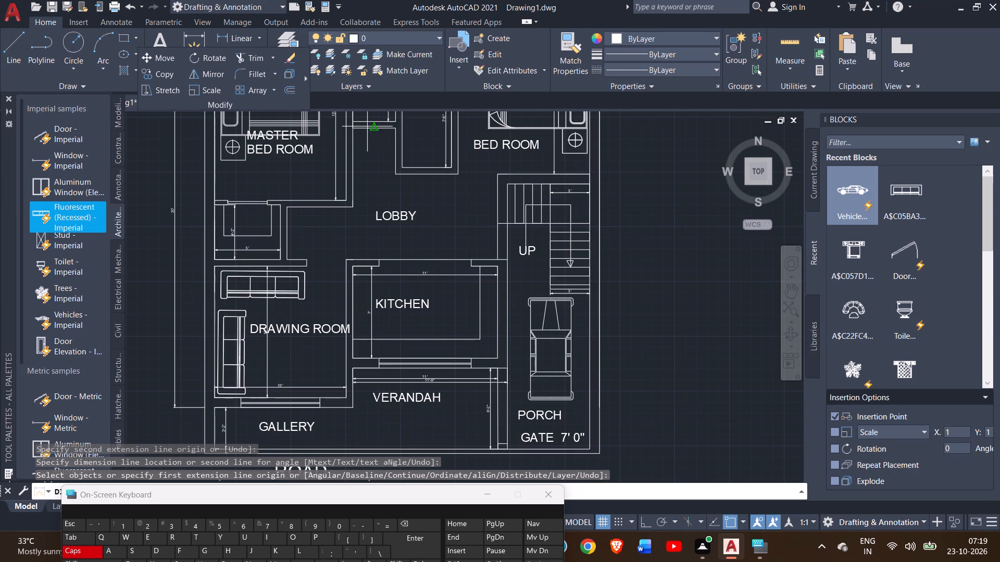
click(796, 291)
drag(675, 247, 685, 310)
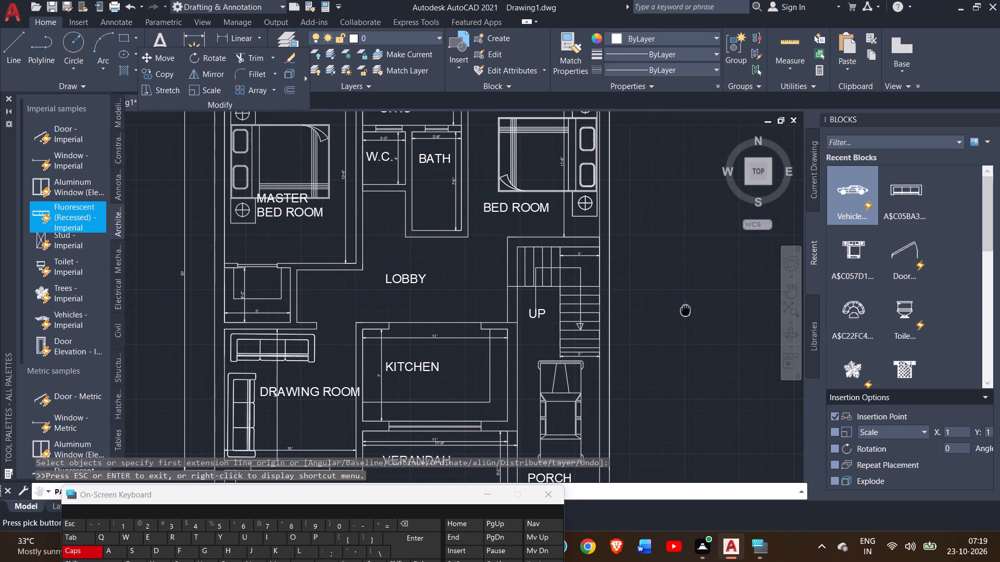
drag(670, 276, 670, 305)
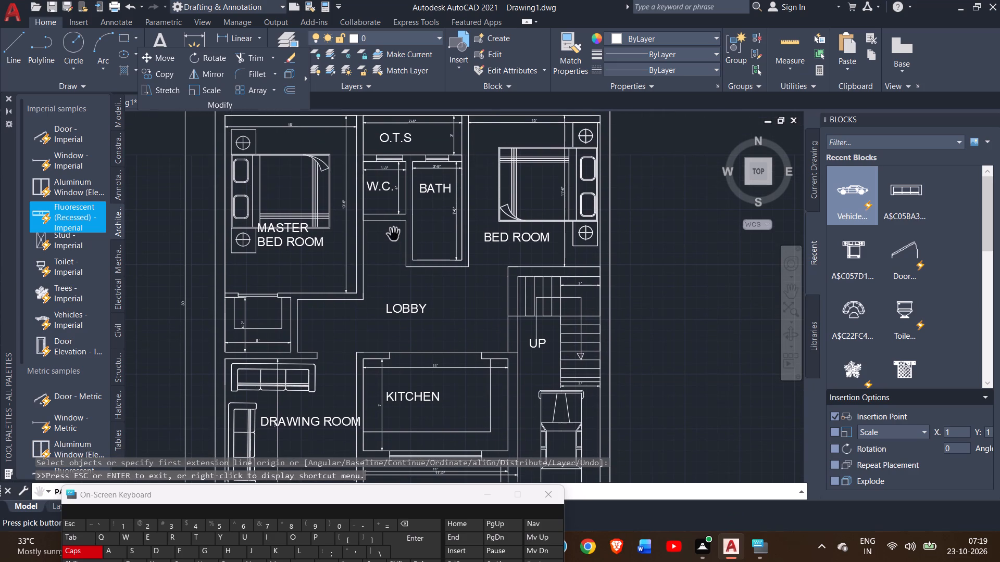
ctrl+scroll(394, 235, up, 1)
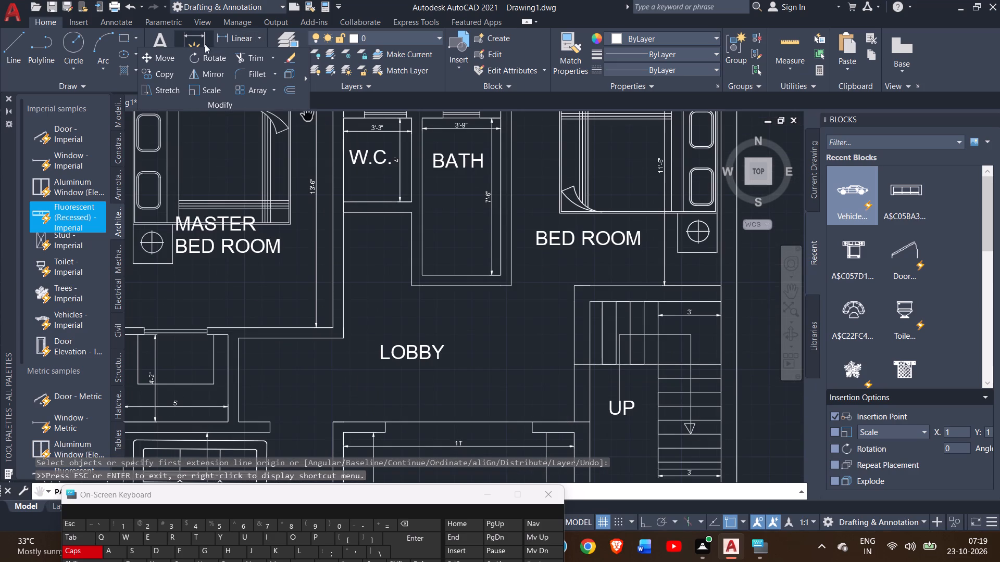
click(201, 41)
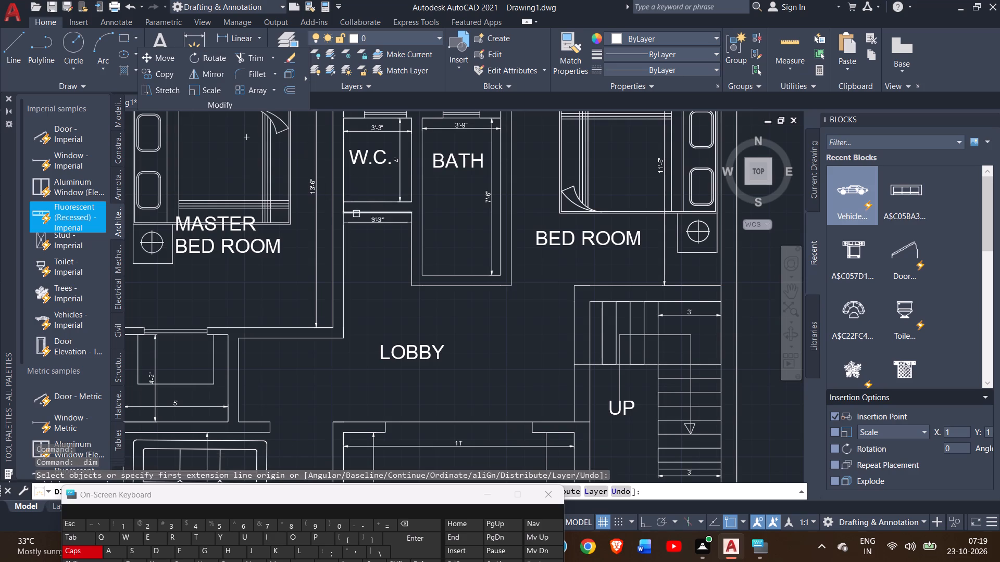
drag(345, 212, 416, 212)
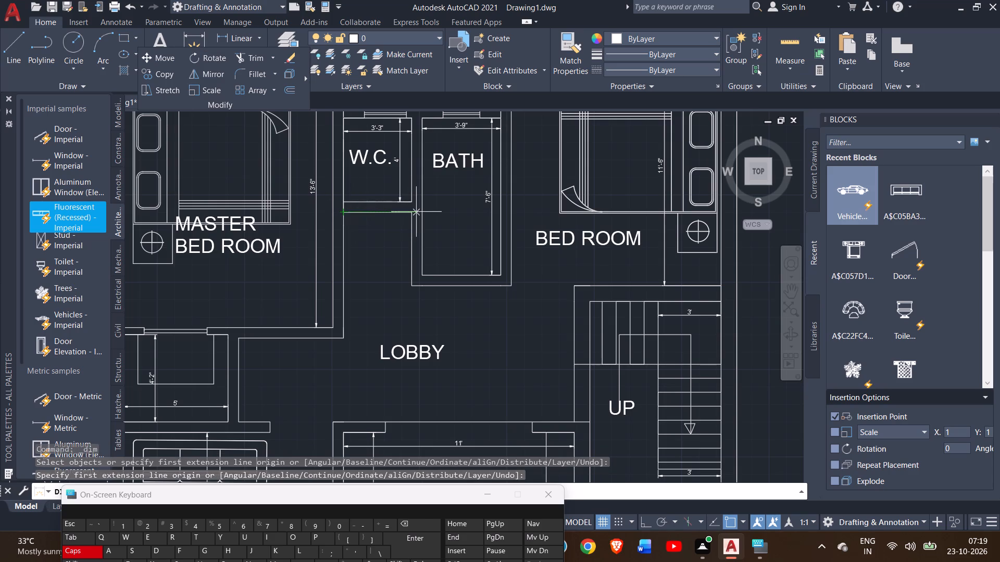
drag(416, 212, 413, 213)
drag(413, 213, 405, 237)
click(405, 237)
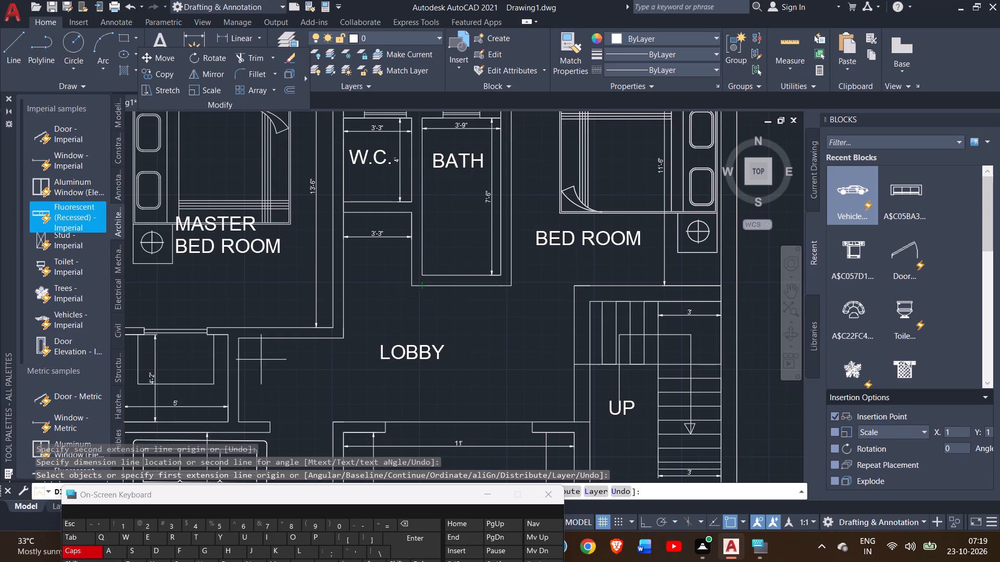
Dimension the vertical gap between the two walls at the lobby's left end, then finish dimensioning.
click(238, 340)
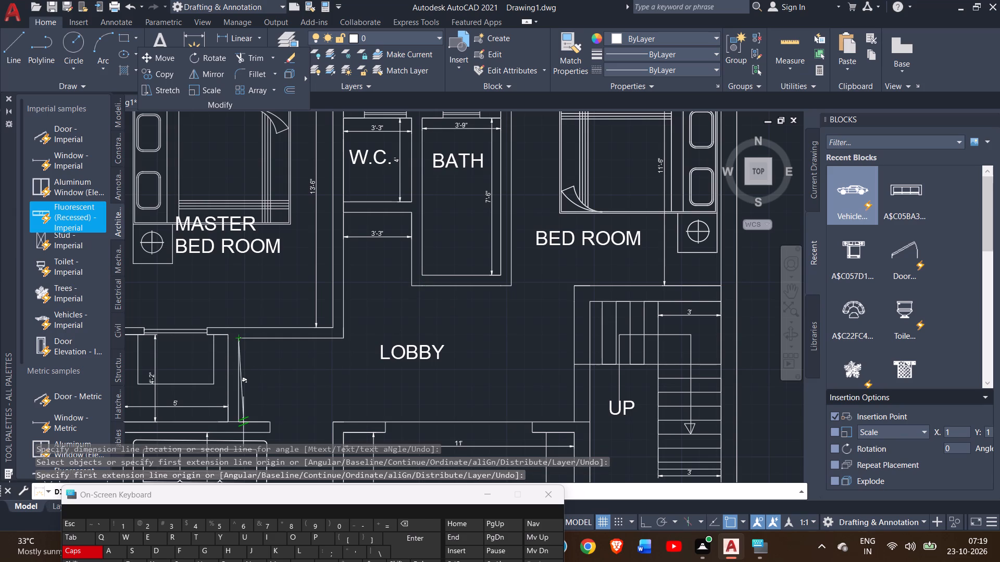
drag(235, 424, 256, 420)
click(256, 420)
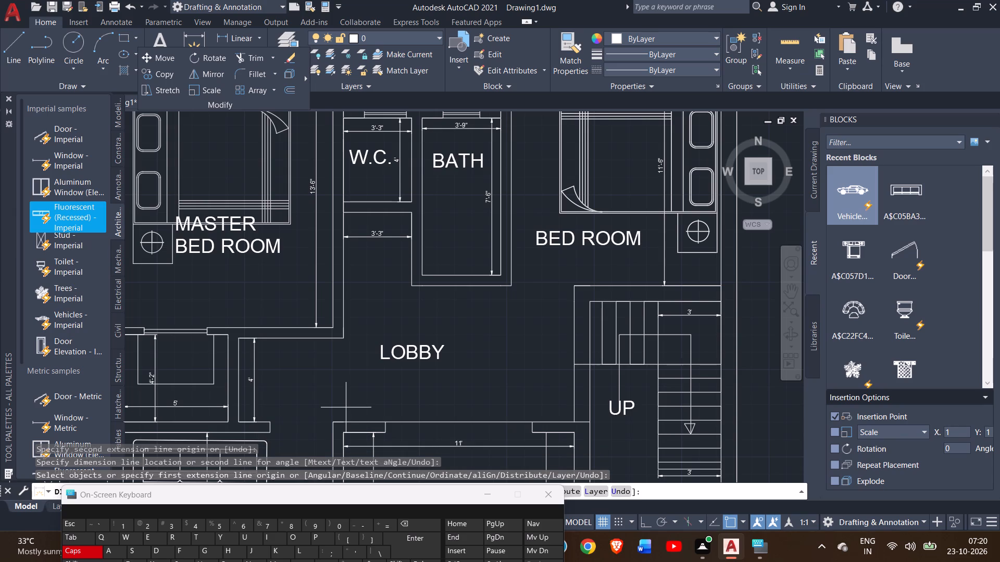
right_click(470, 356)
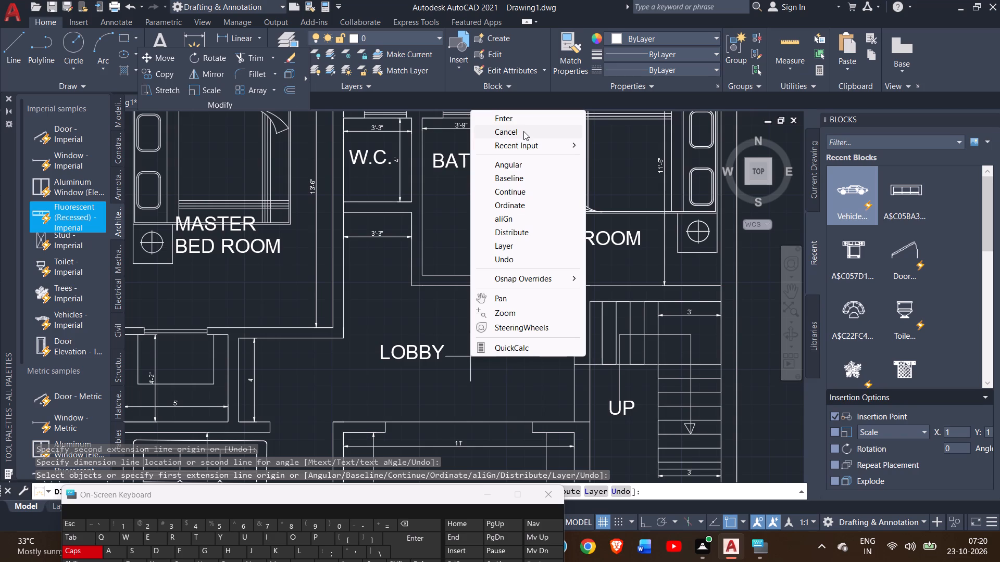
click(535, 117)
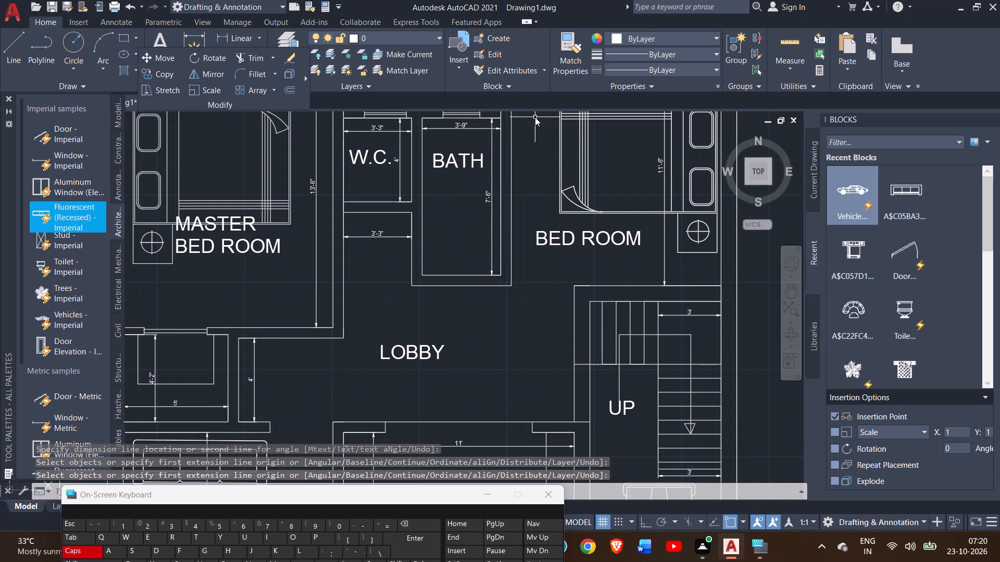
Draw a short line across the wall thickness at the master bedroom's lower-right corner, level with the inner wall face.
click(8, 61)
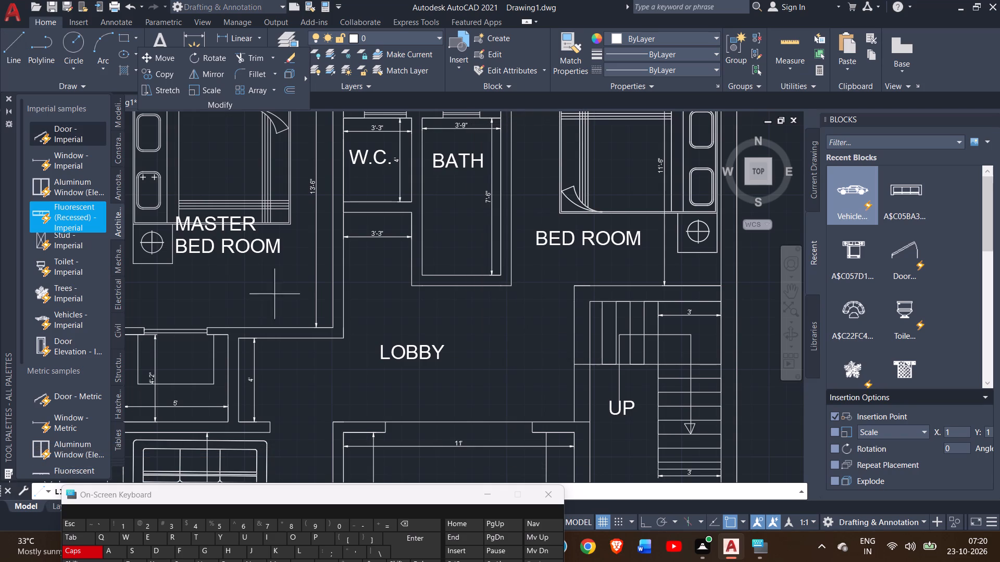
drag(336, 325, 347, 327)
click(347, 327)
right_click(349, 325)
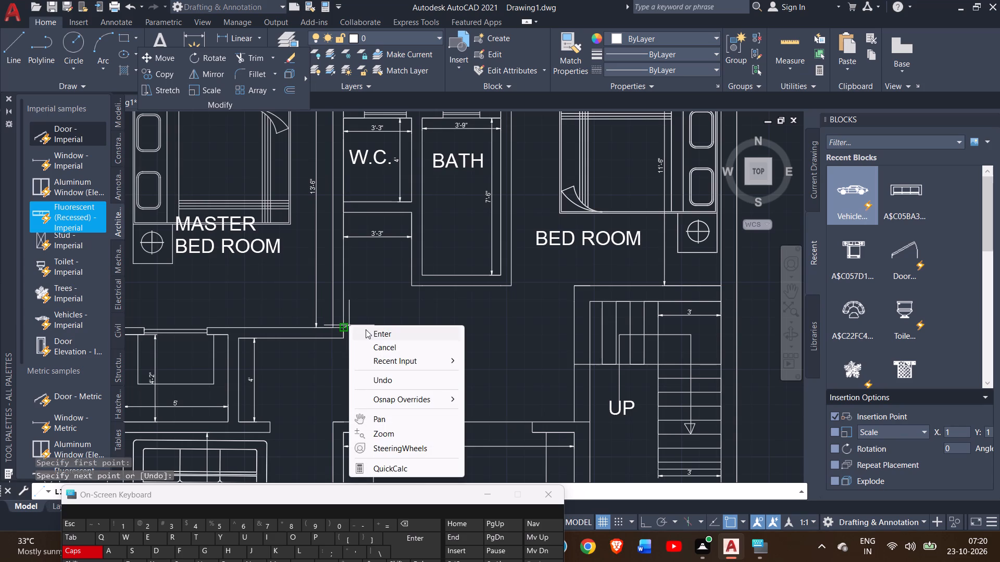
click(367, 330)
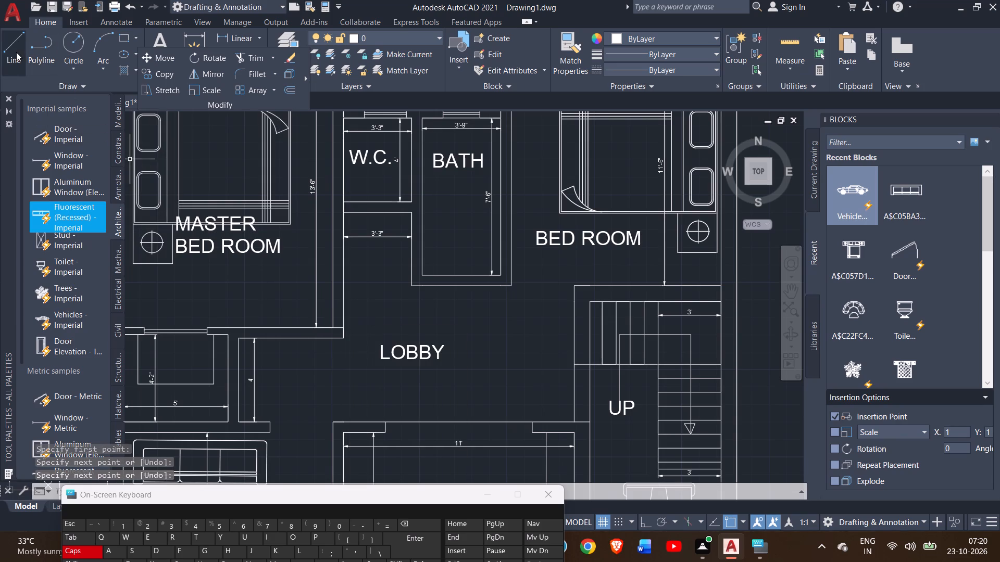
With Ortho on, draw a 3' line up the lobby wall face from that corner, continuing across the wall thickness.
drag(16, 52, 260, 276)
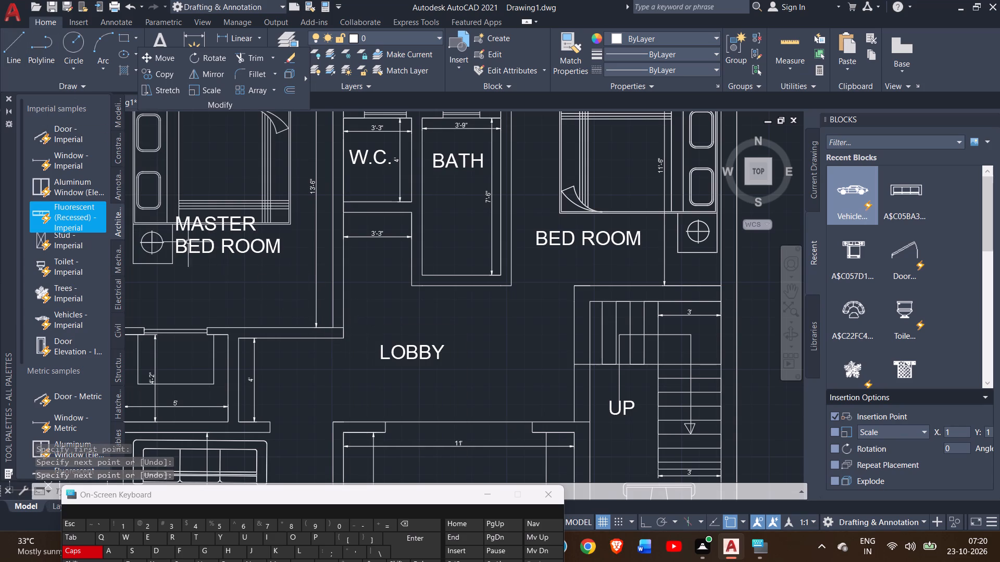
double_click(8, 57)
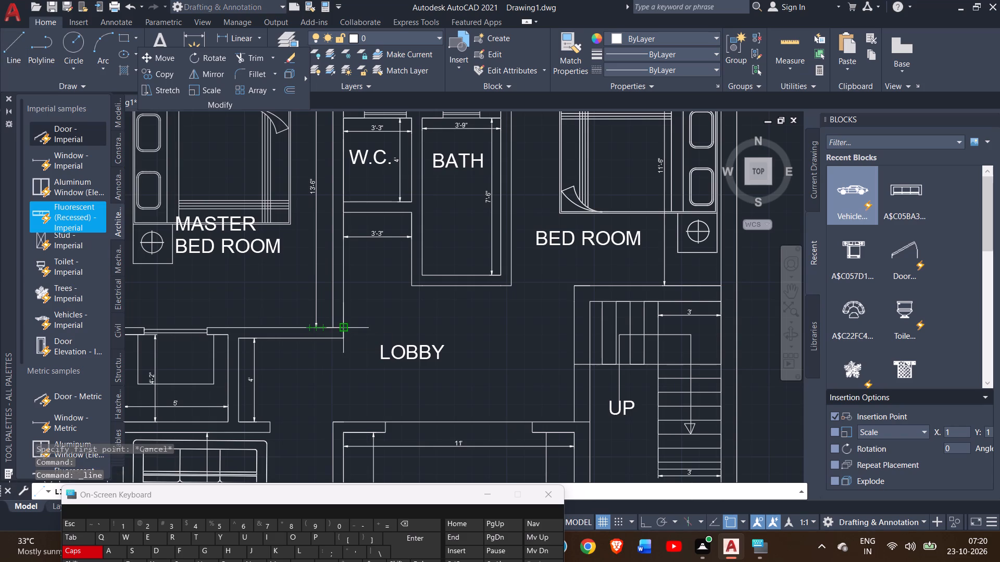
drag(345, 328, 341, 274)
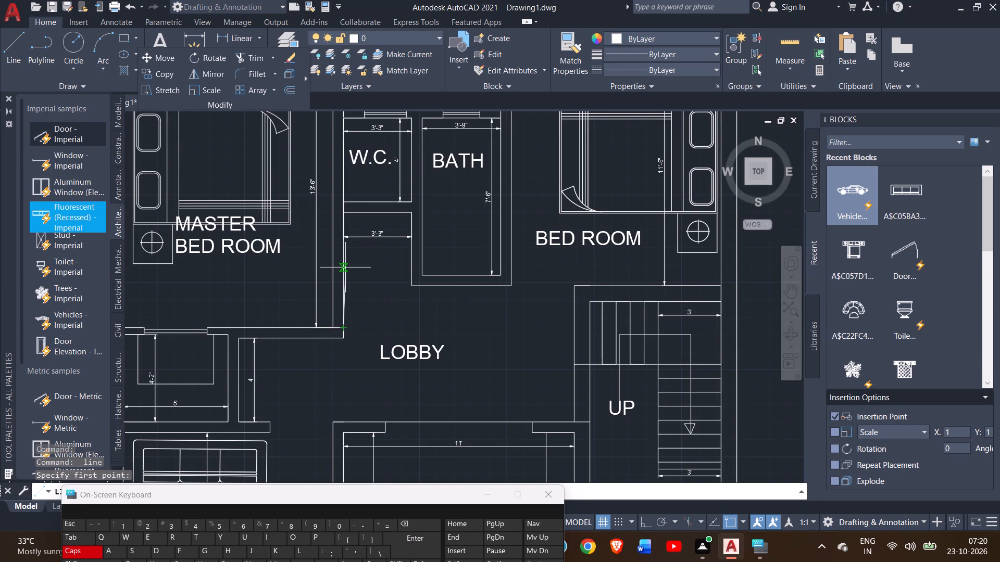
ctrl+scroll(345, 267, up, 1)
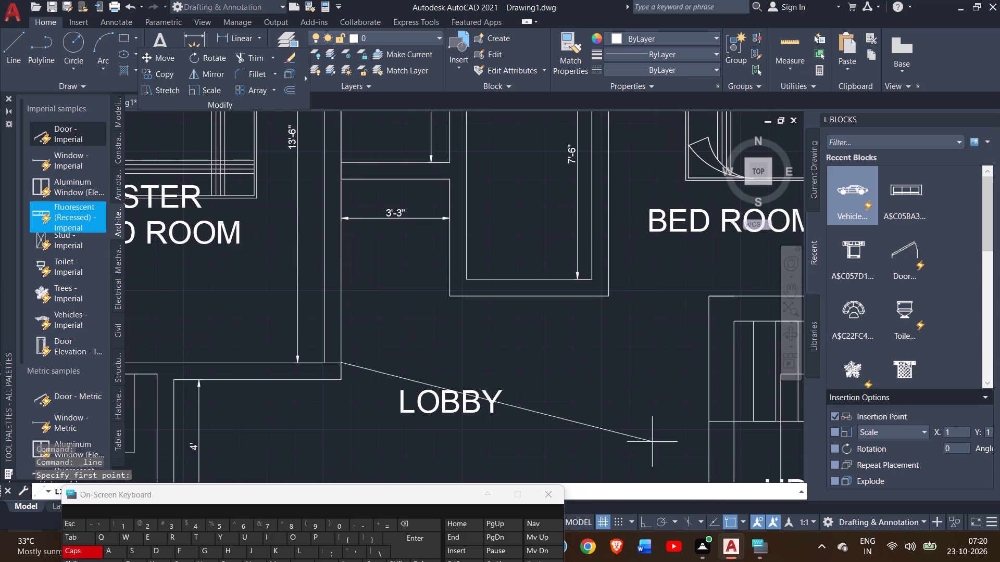
click(643, 527)
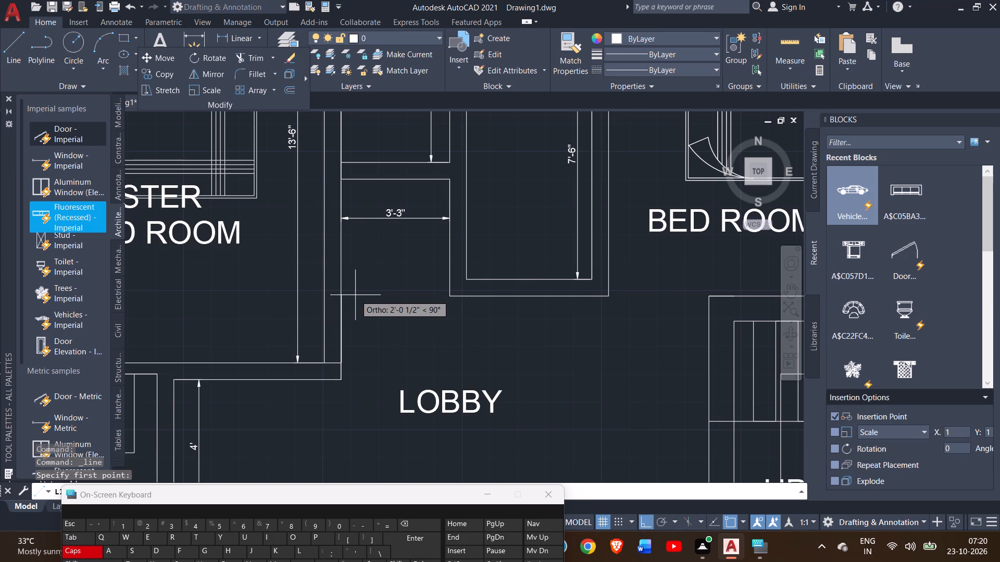
text(3')
key(Return)
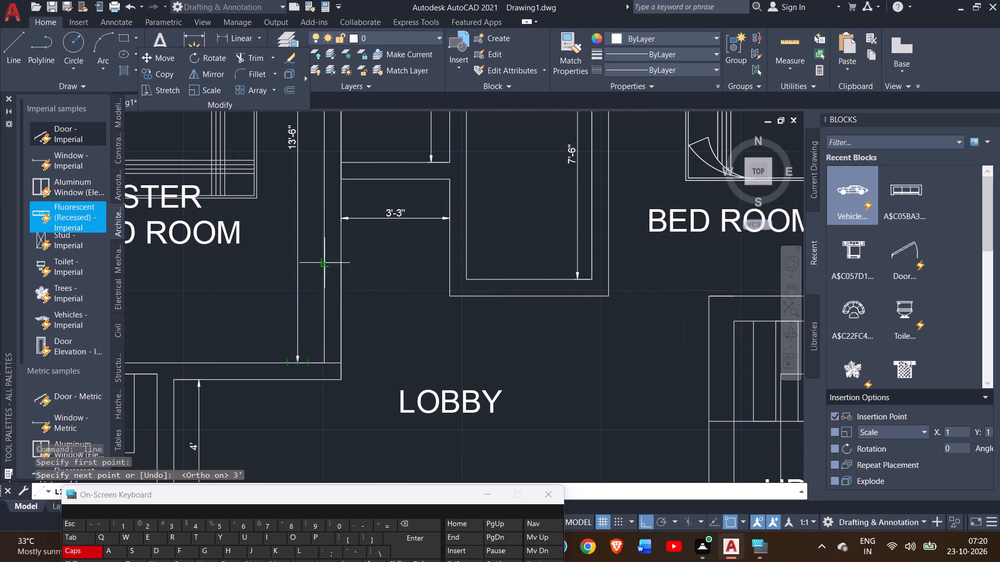
click(327, 262)
right_click(312, 247)
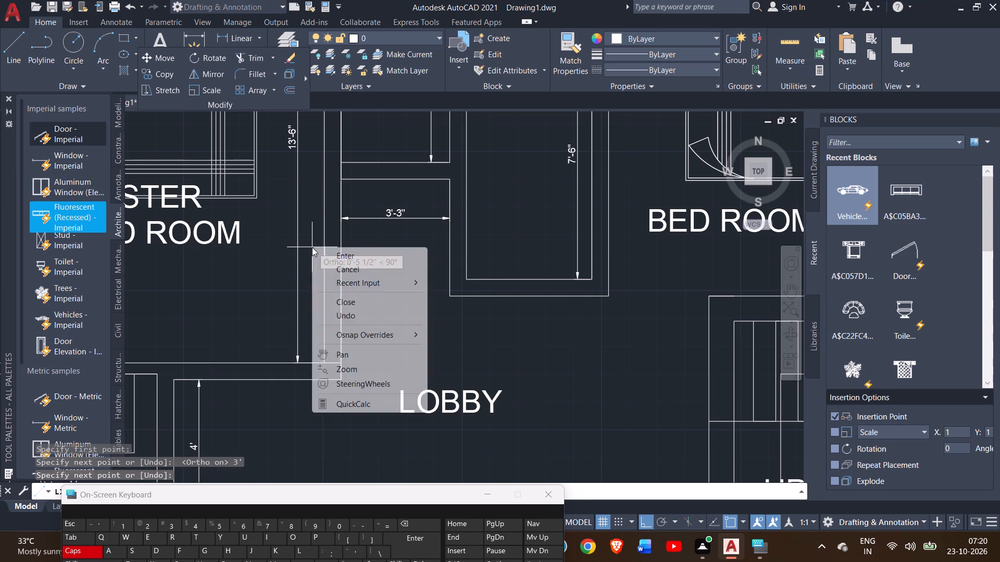
click(324, 253)
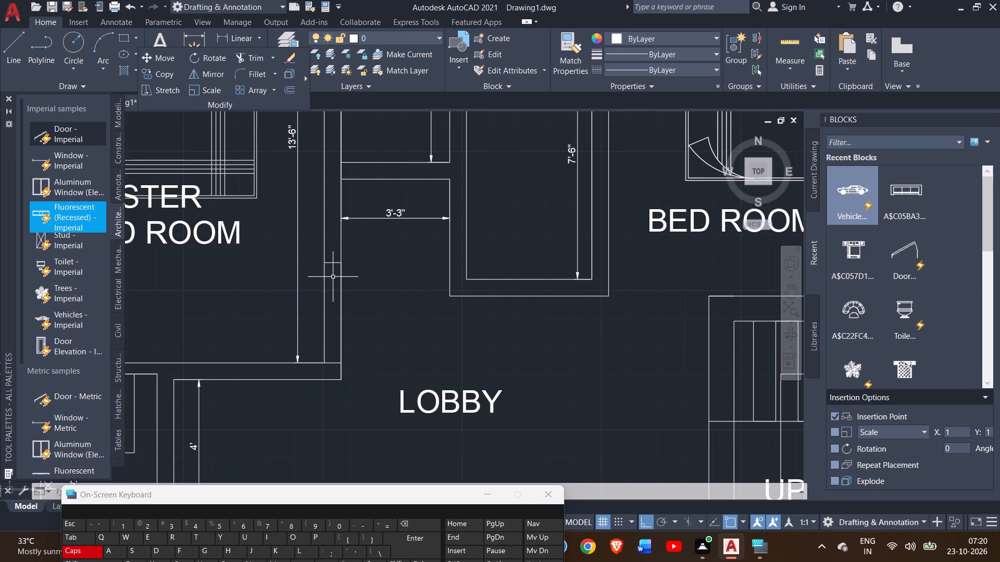
Trim both wall lines between the two cross lines to open a doorway from the master bedroom to the lobby.
click(249, 59)
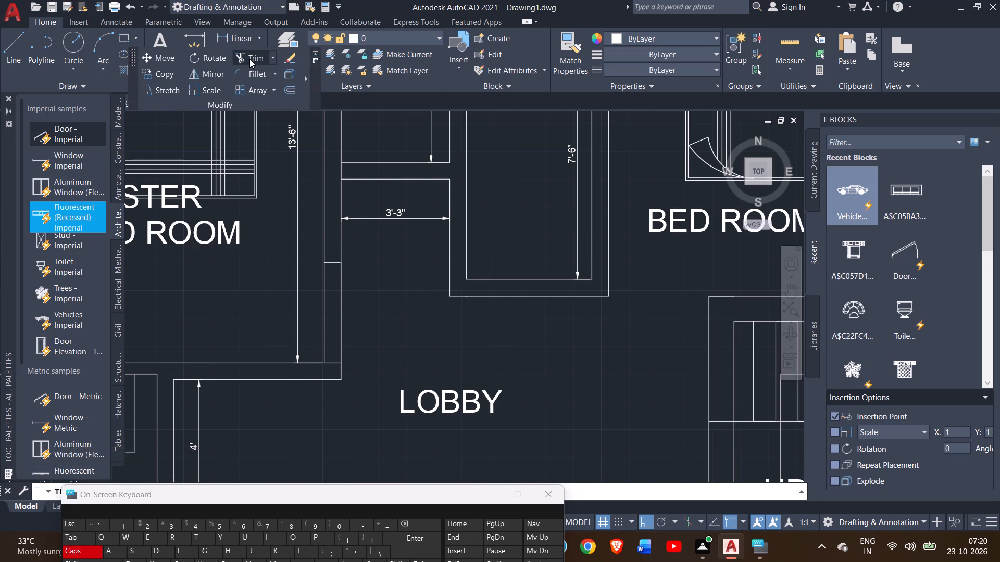
drag(310, 304, 360, 312)
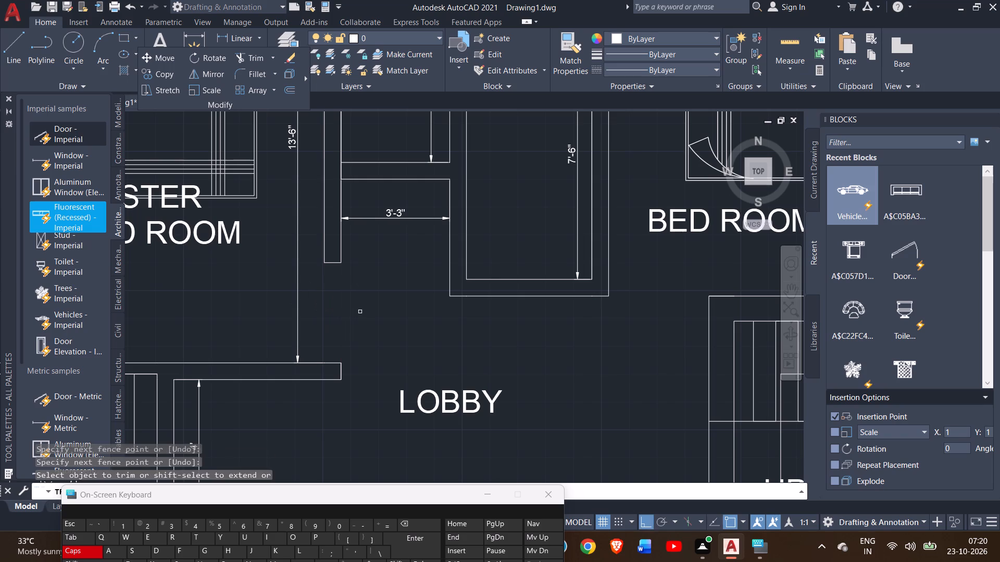
click(360, 312)
right_click(360, 312)
click(372, 316)
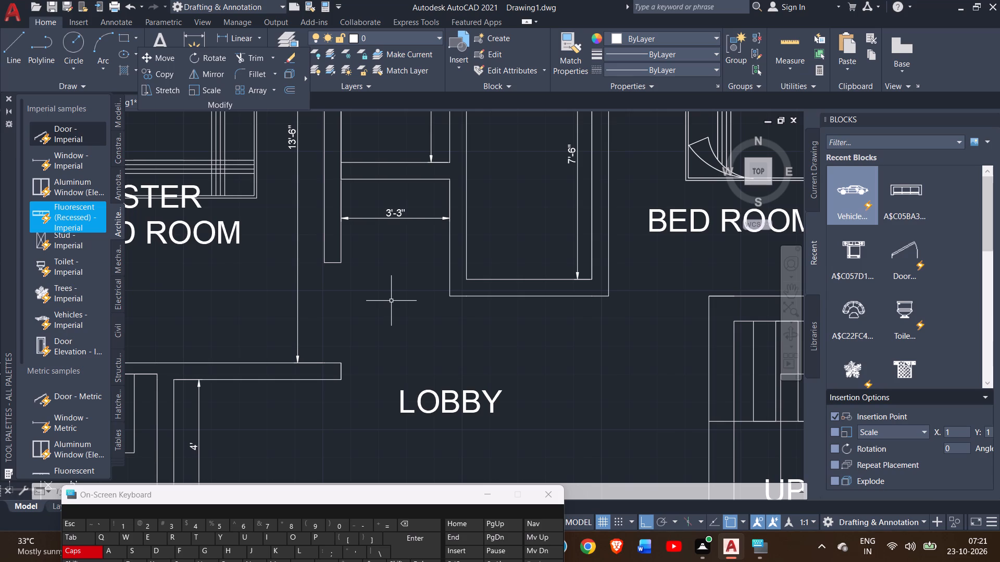
ctrl+scroll(391, 301, down, 2)
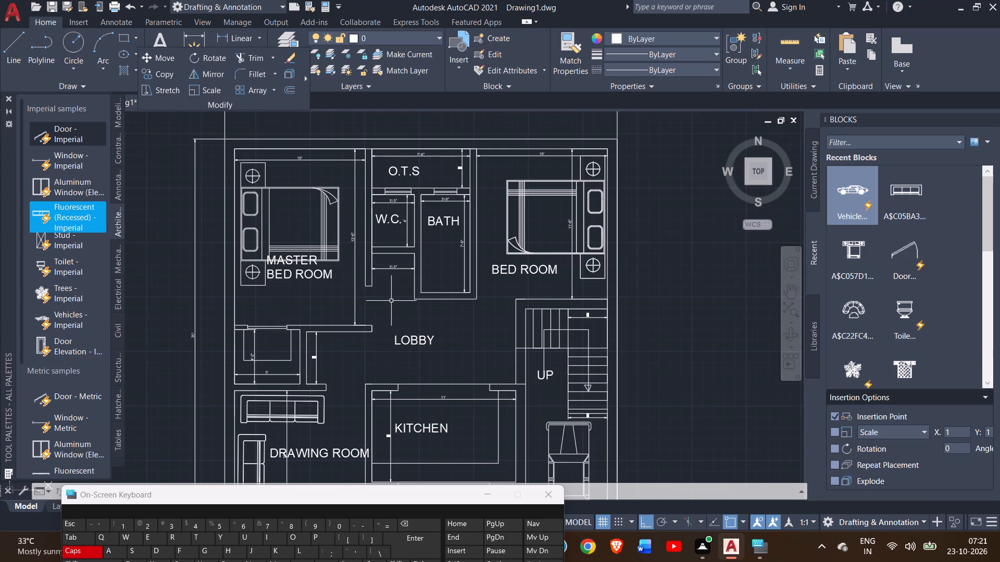
Delete the stray sofa block standing apart from the house plan, in the empty area beyond the bedroom and stair side.
ctrl+scroll(391, 301, up, 2)
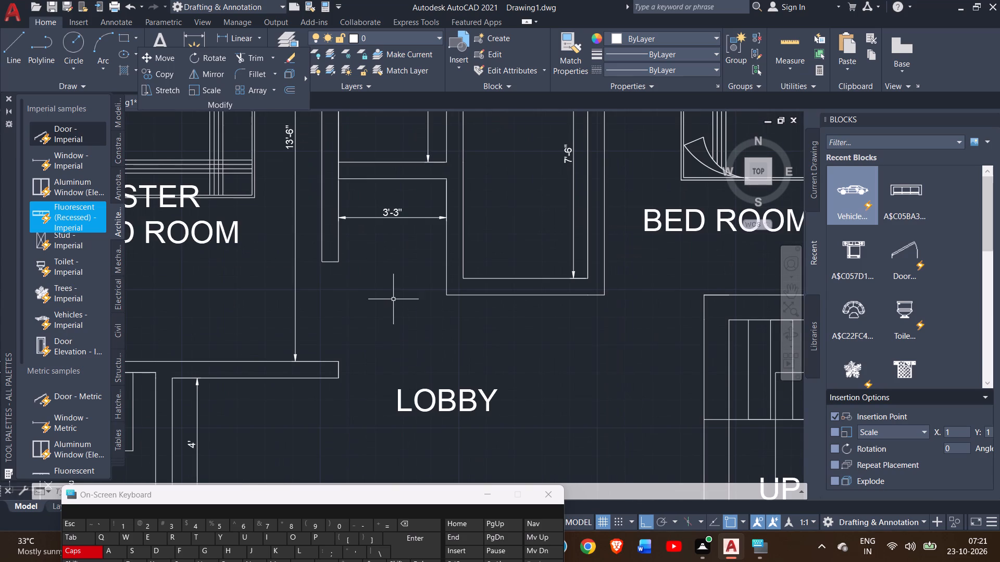
ctrl+scroll(438, 274, down, 3)
ctrl+scroll(438, 274, up, 1)
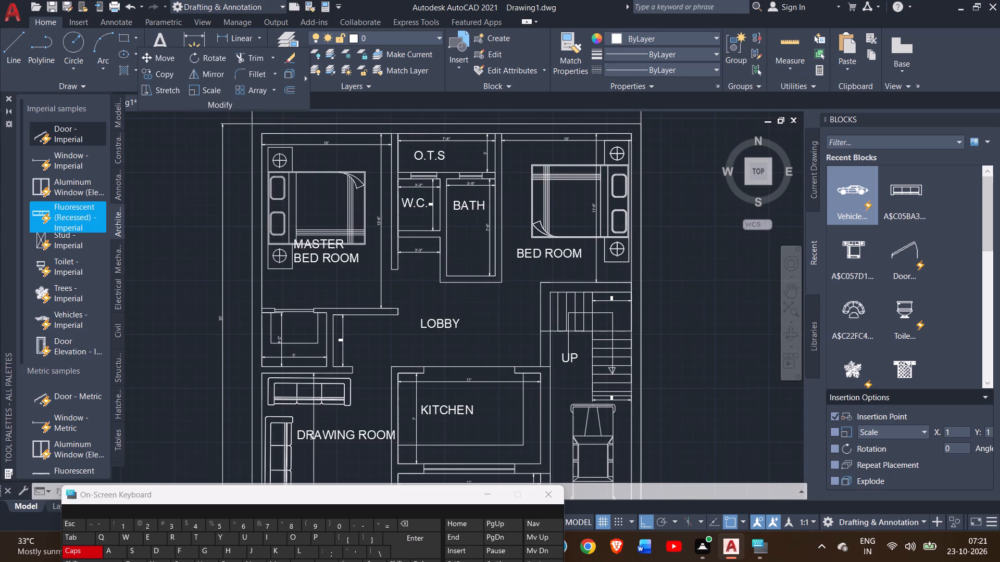
ctrl+scroll(438, 274, up, 1)
ctrl+scroll(438, 274, down, 1)
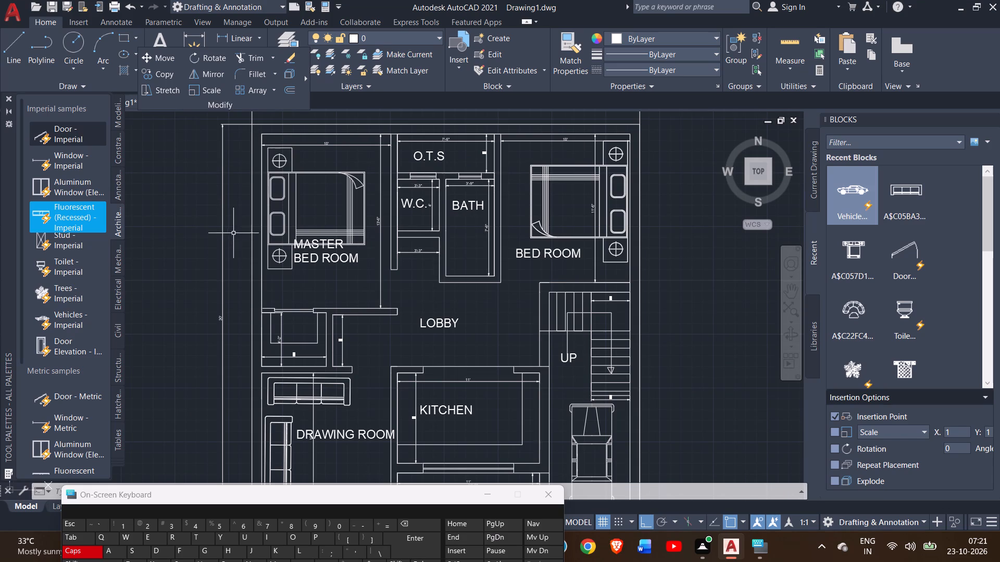
ctrl+scroll(240, 236, down, 2)
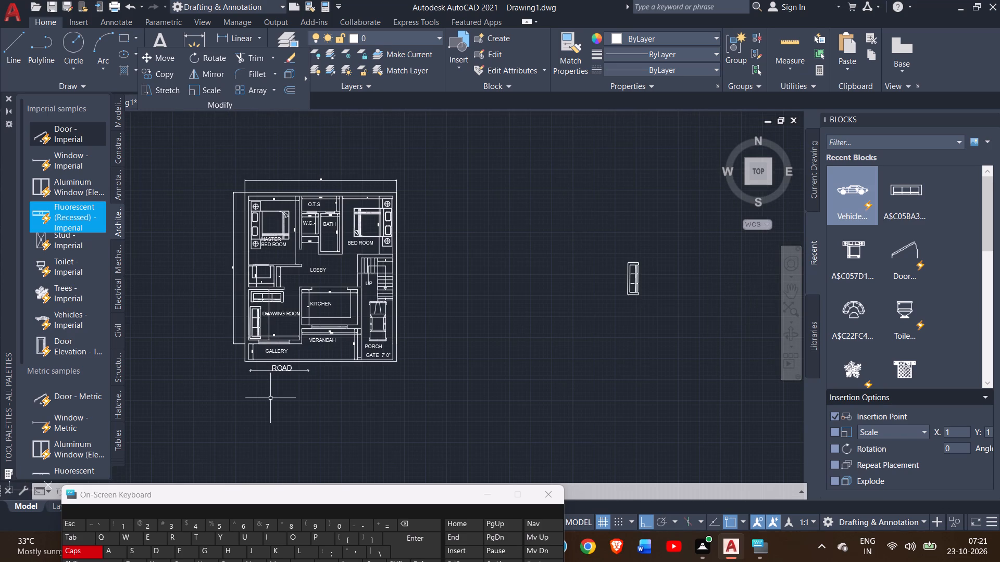
click(628, 283)
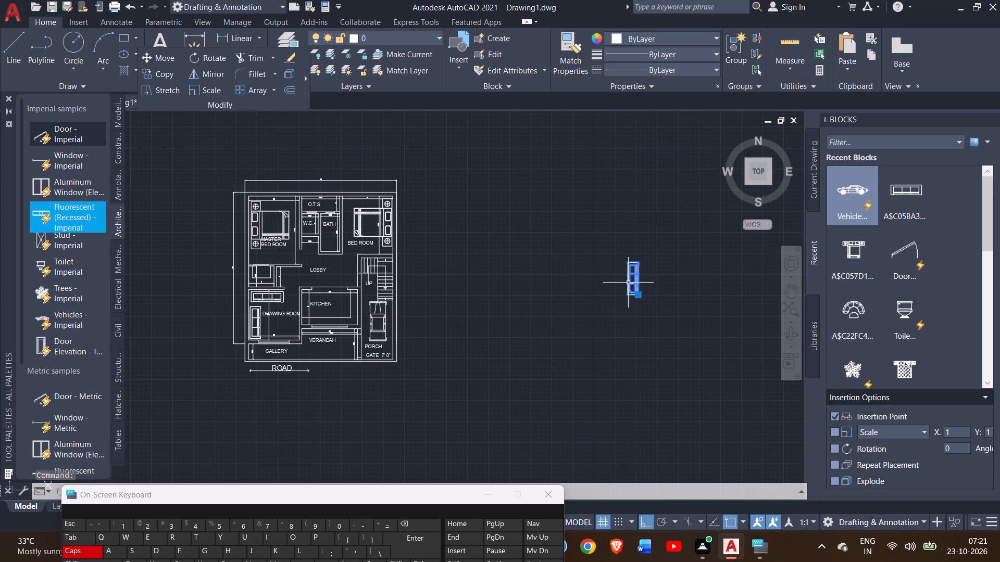
key(Delete)
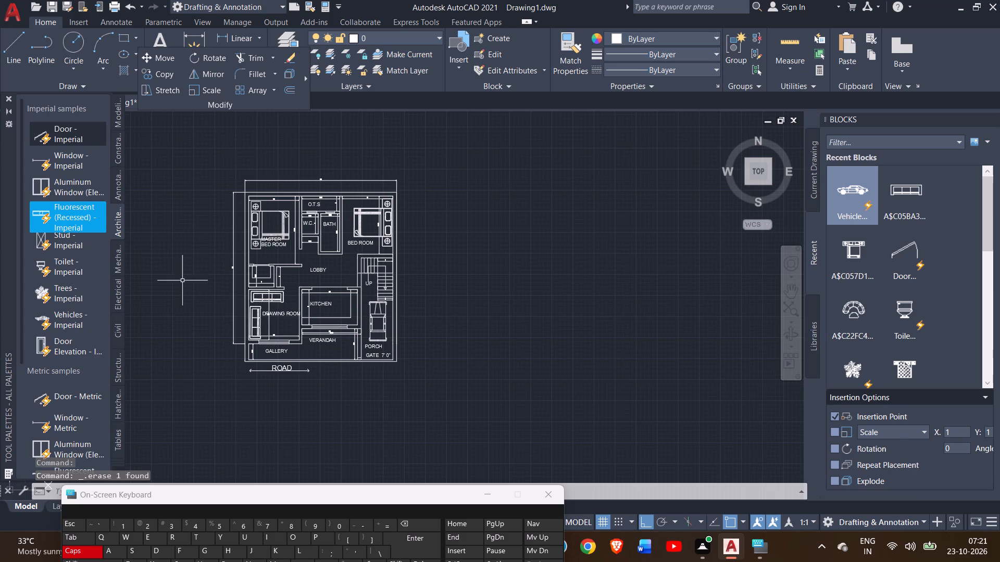
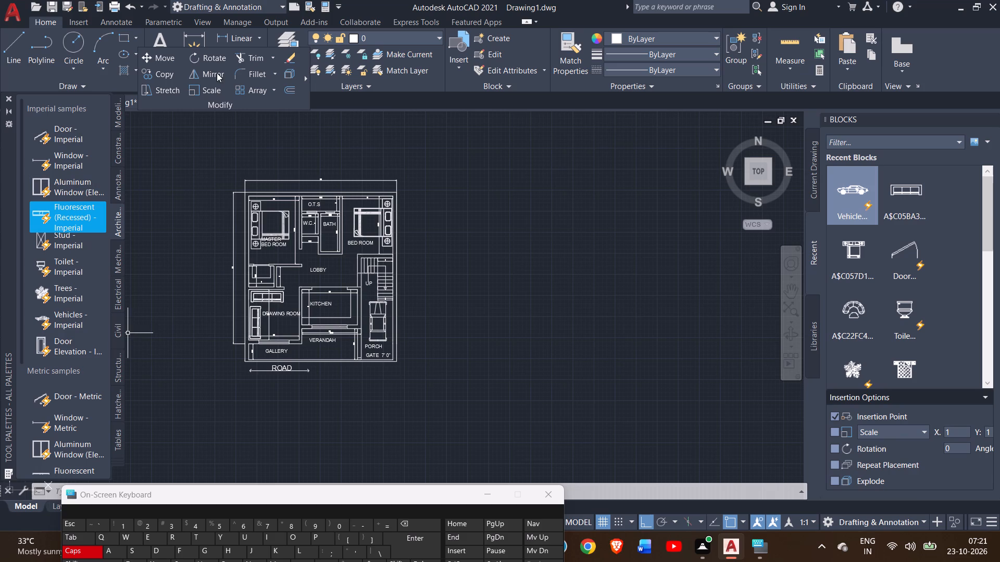
Draw a rectangular border around the whole house plan, enclosing the outer dimensions and the ROAD label with extra space below.
click(124, 42)
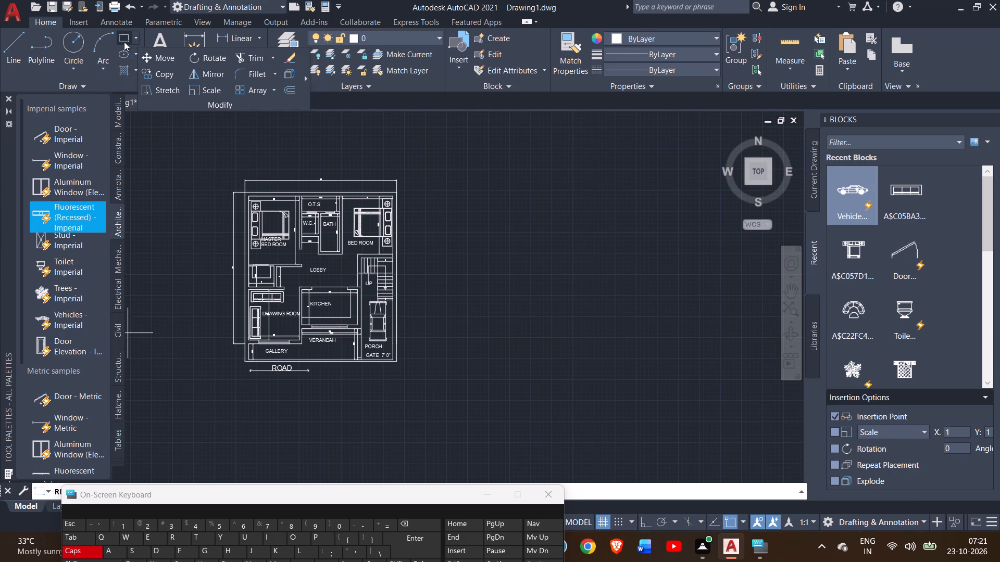
drag(211, 161, 299, 291)
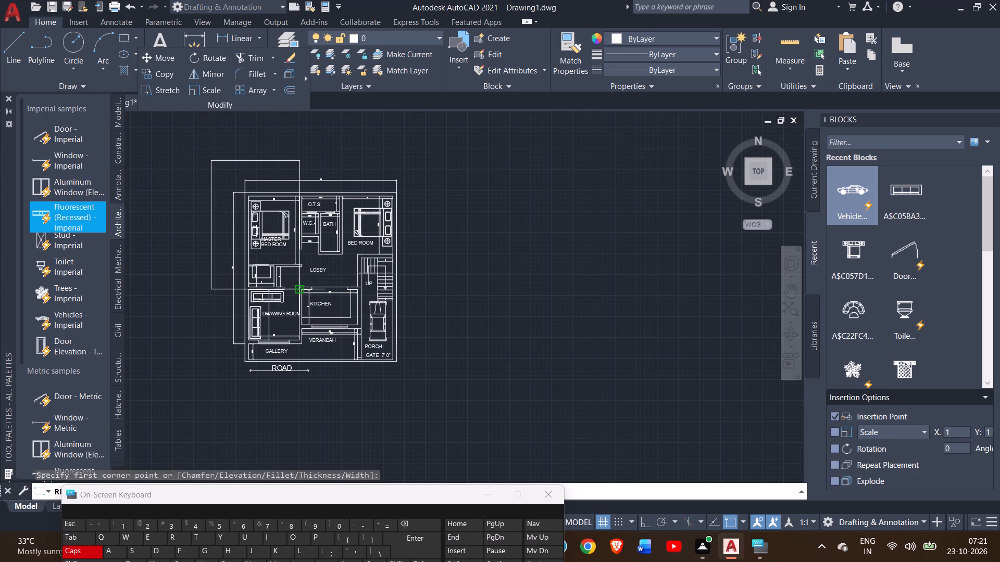
click(433, 416)
right_click(482, 373)
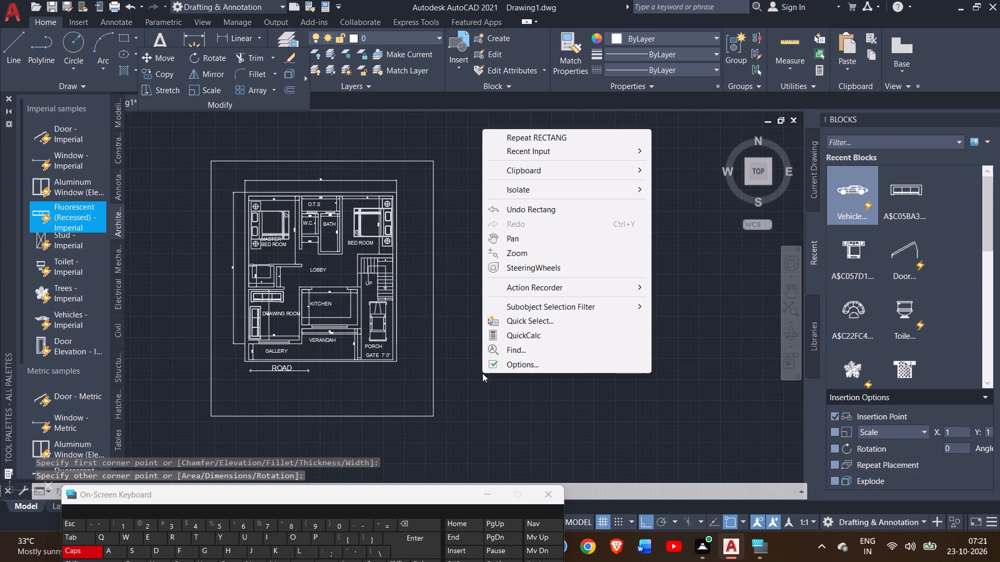
triple_click(447, 297)
triple_click(447, 297)
triple_click(447, 297)
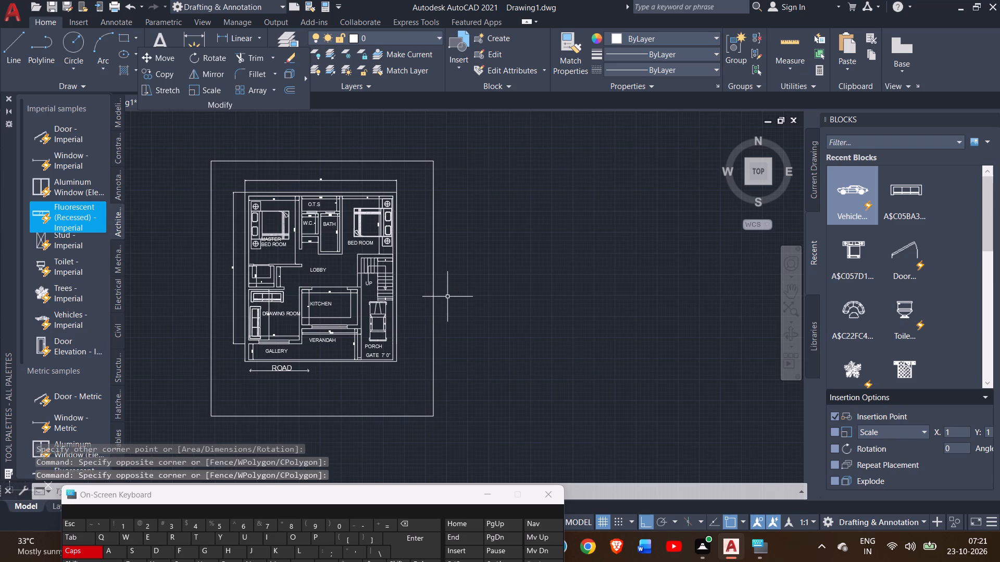
triple_click(447, 297)
triple_click(447, 297)
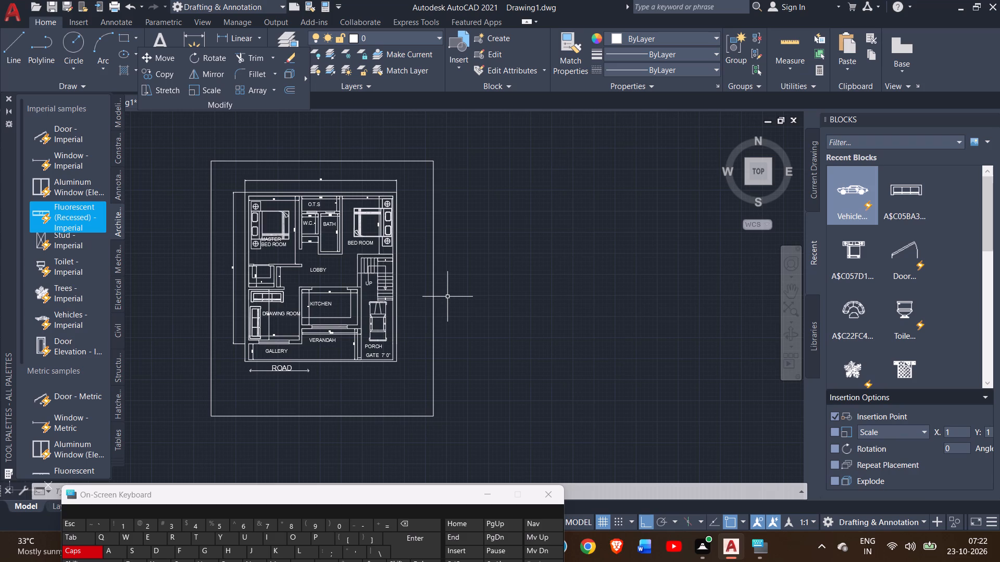
Draw a line 5' up from the border's lower-left corner and continue it horizontally across to the border's opposite side.
click(9, 55)
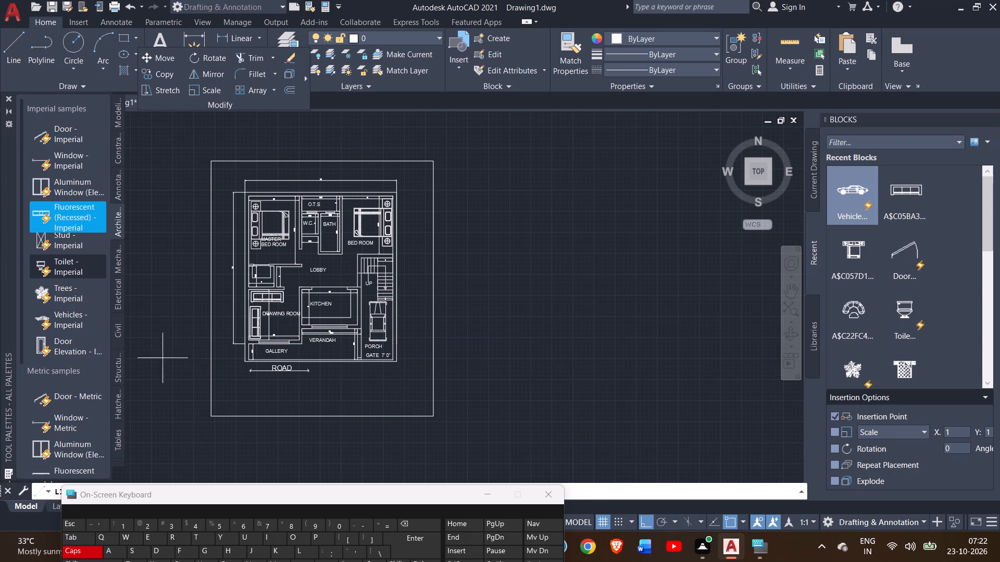
drag(211, 414, 209, 389)
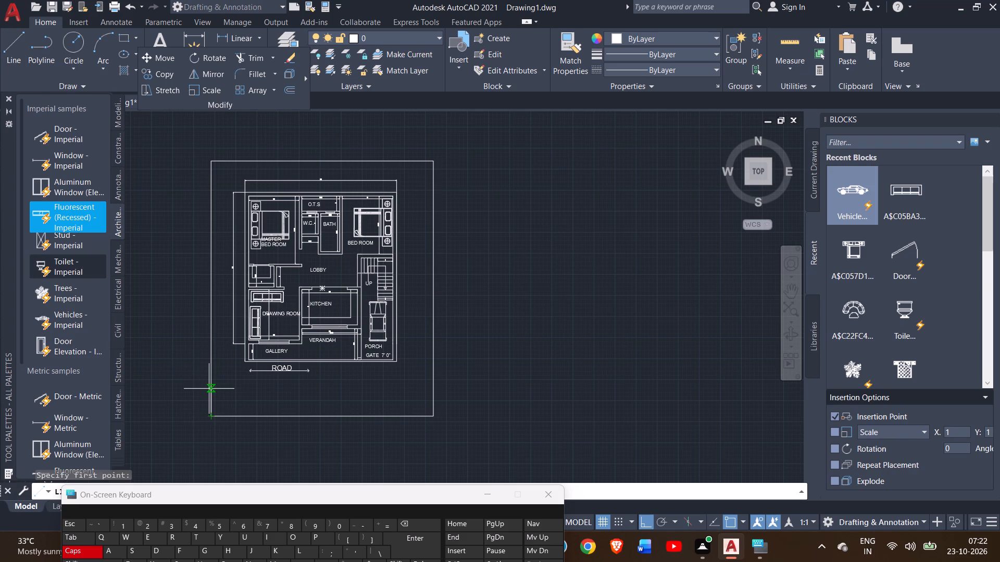
drag(209, 389, 209, 388)
text(5')
key(Return)
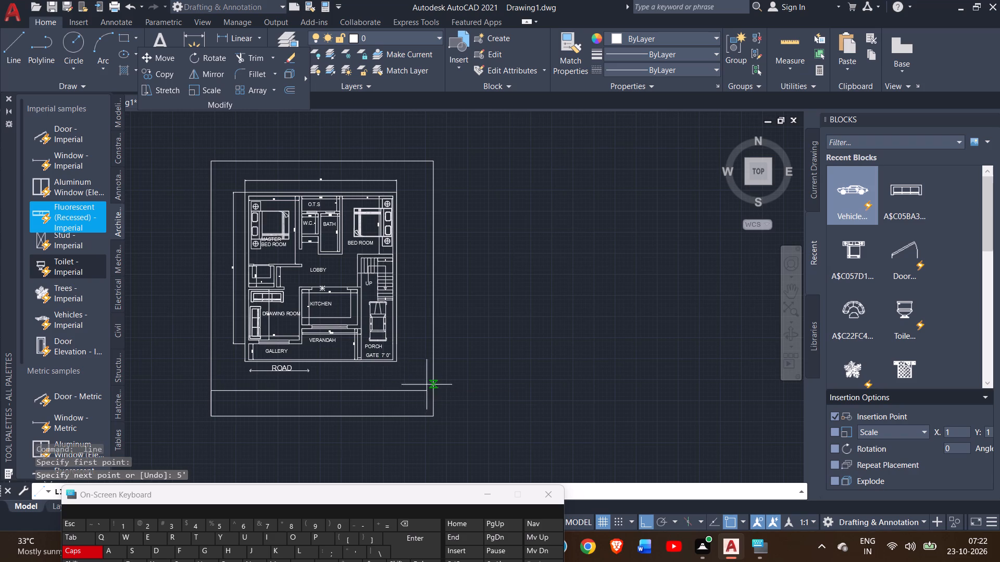
click(433, 392)
right_click(433, 390)
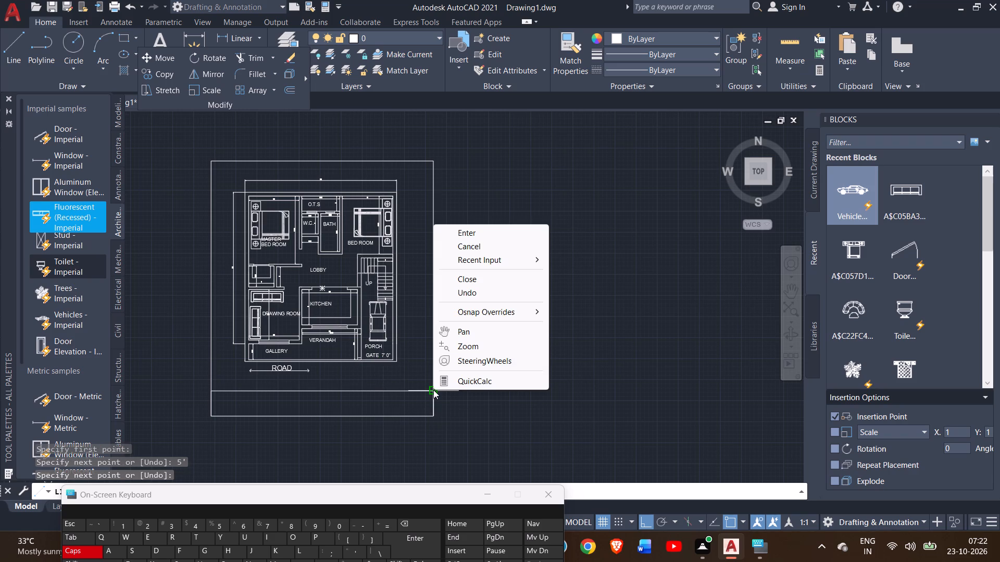
click(467, 228)
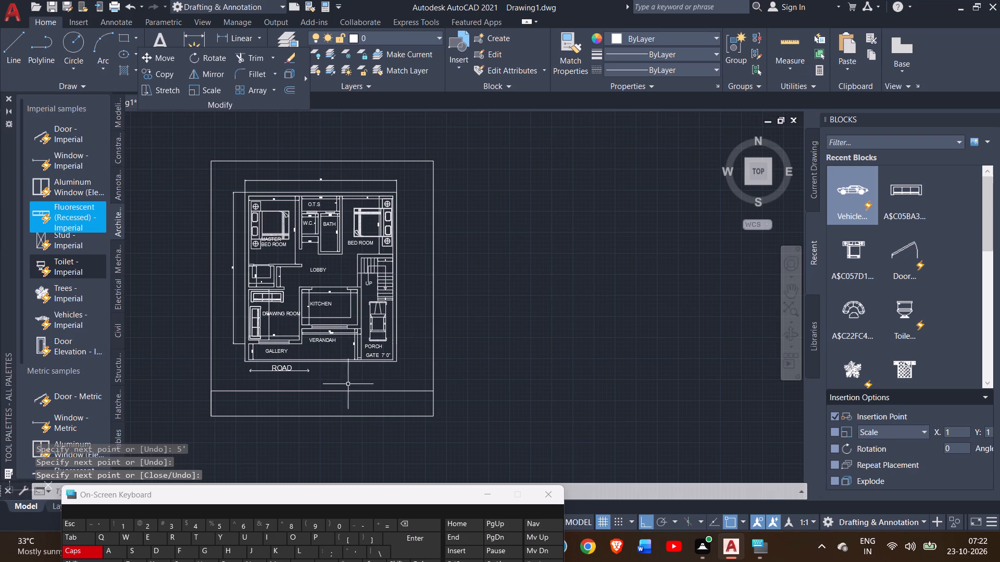
Offset the horizontal line below the ROAD label by 9" toward the border's bottom edge.
ctrl+scroll(287, 394, up, 1)
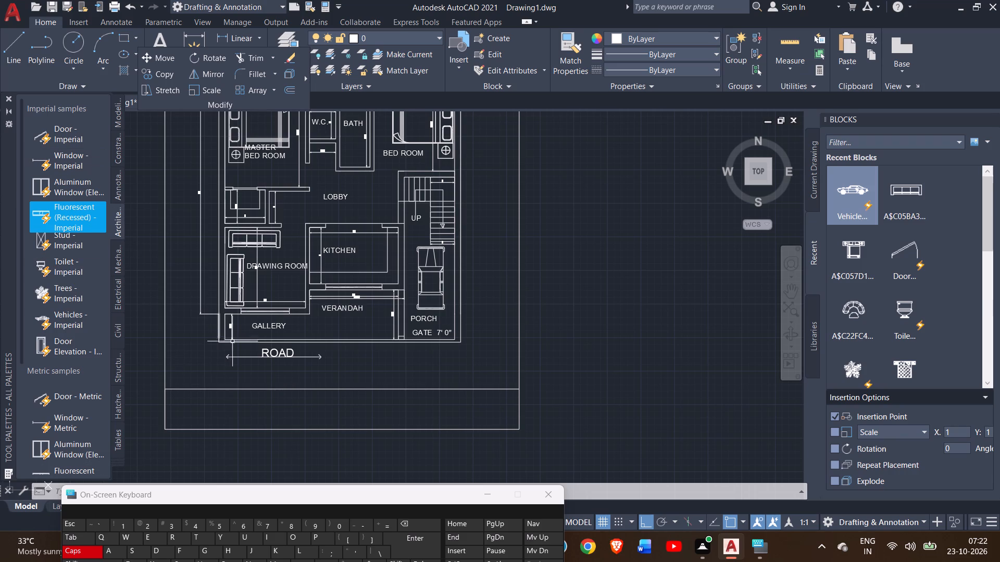
click(265, 389)
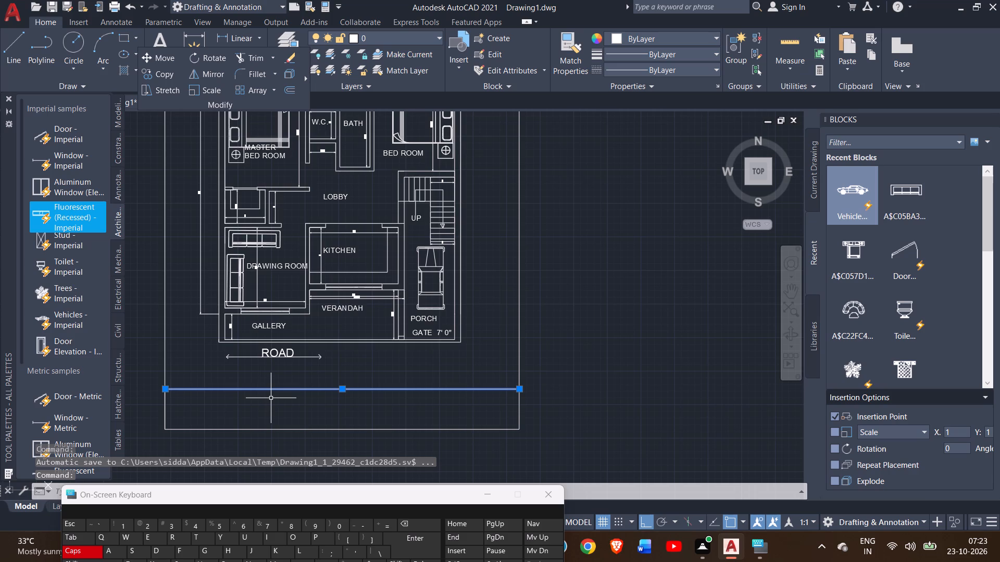
text(OFF)
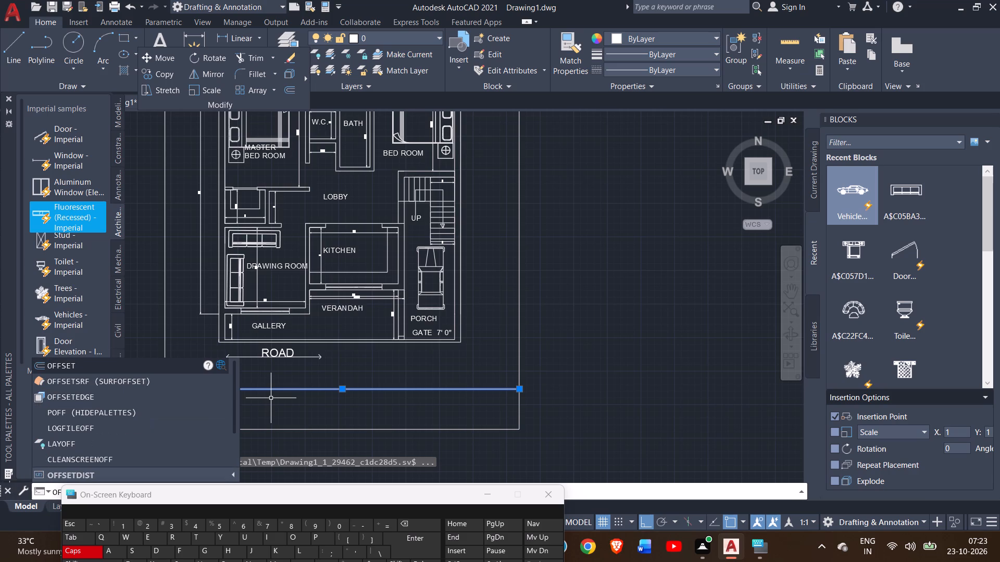
key(Return)
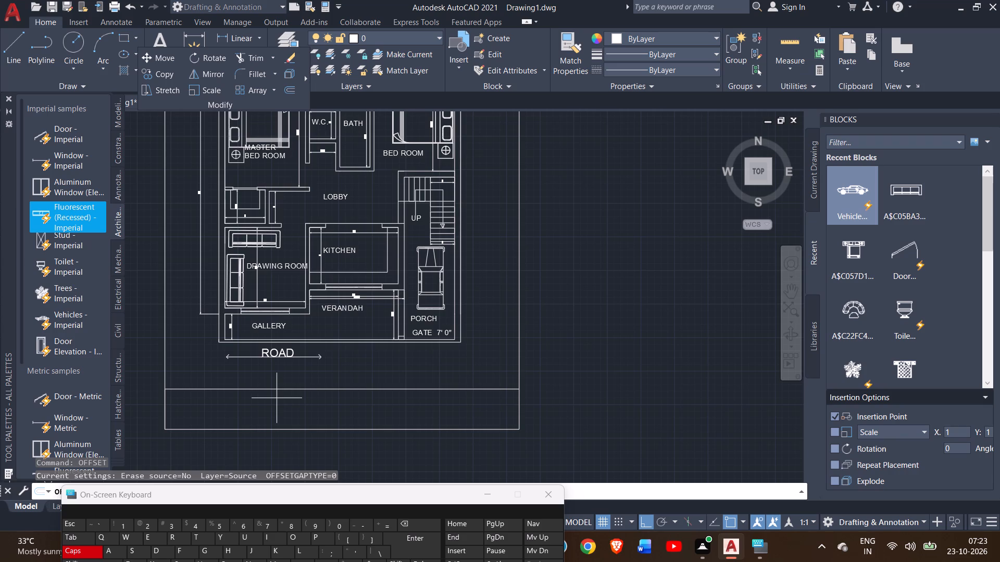
key(9)
key(shift+quotedbl)
key(Return)
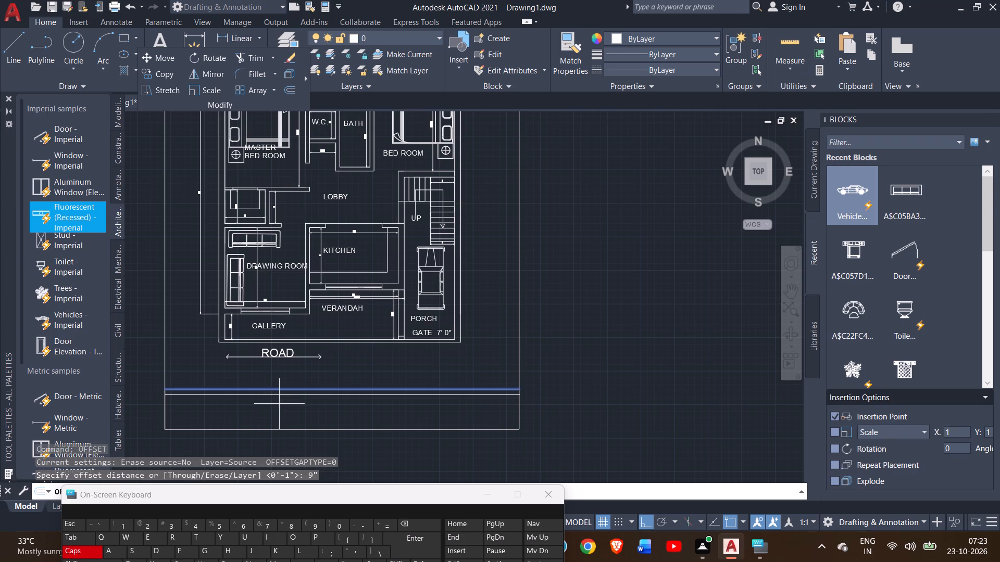
click(279, 404)
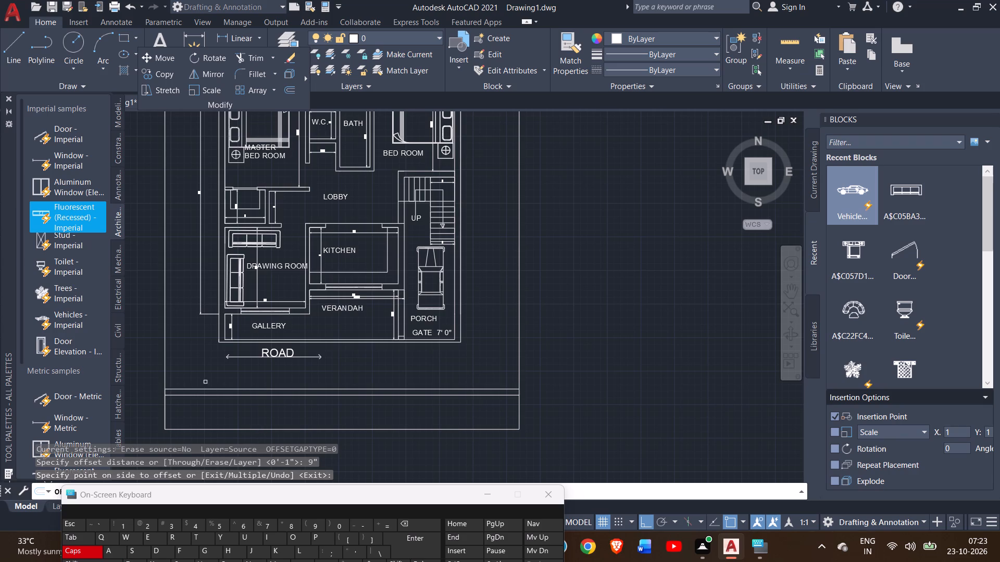
right_click(218, 372)
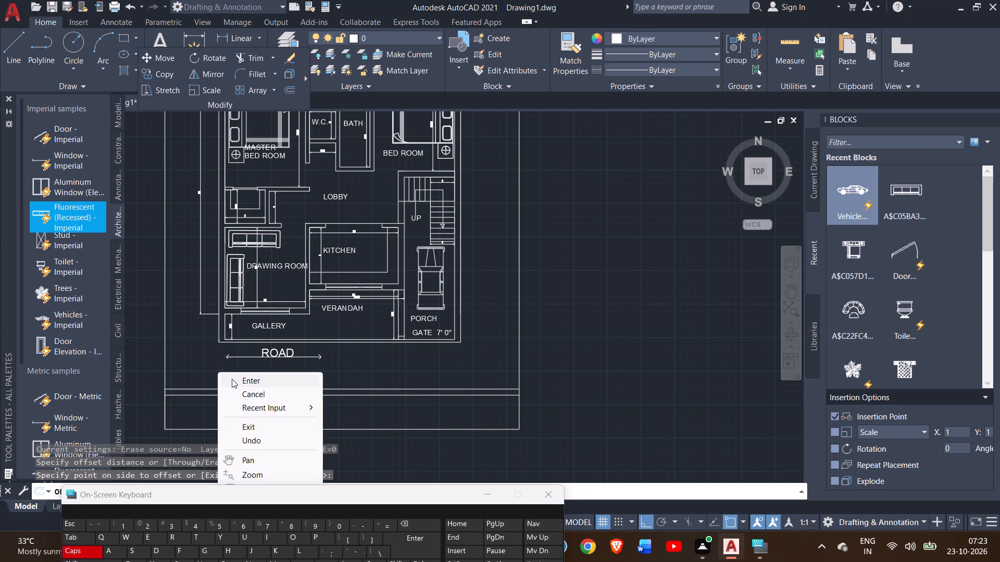
click(232, 379)
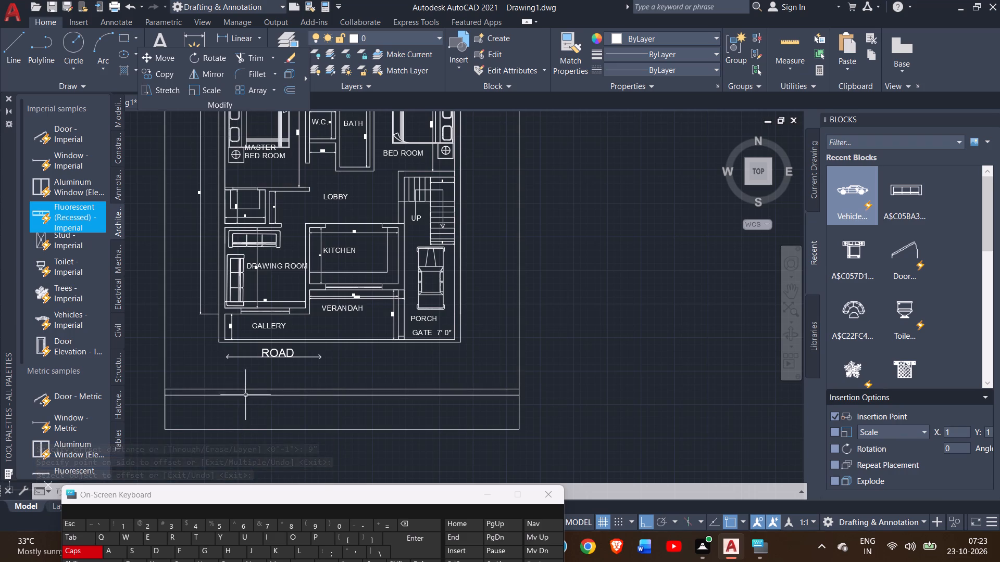
Draw a line over the border's bottom edge from its lower-left corner to its lower-right corner.
click(14, 54)
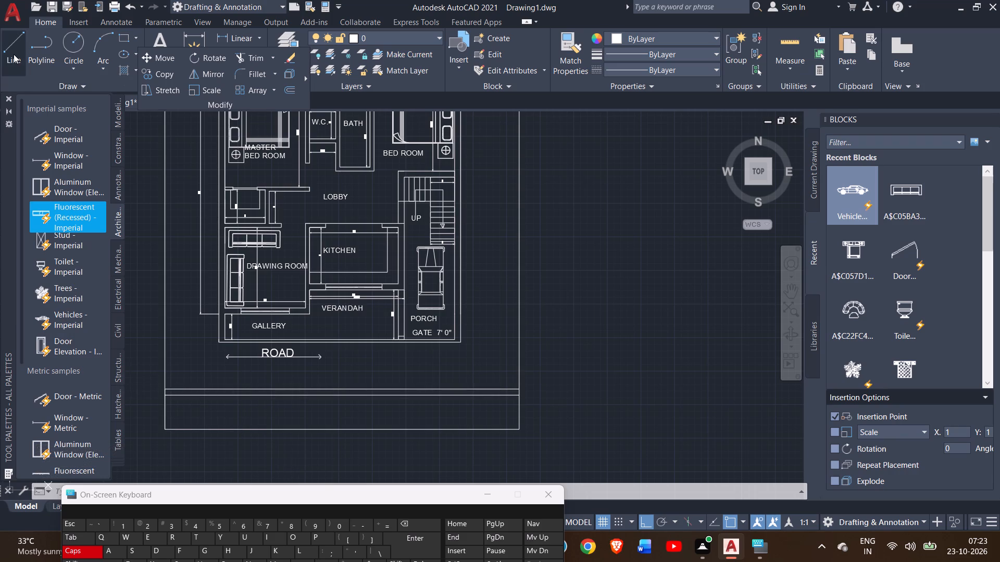
click(165, 430)
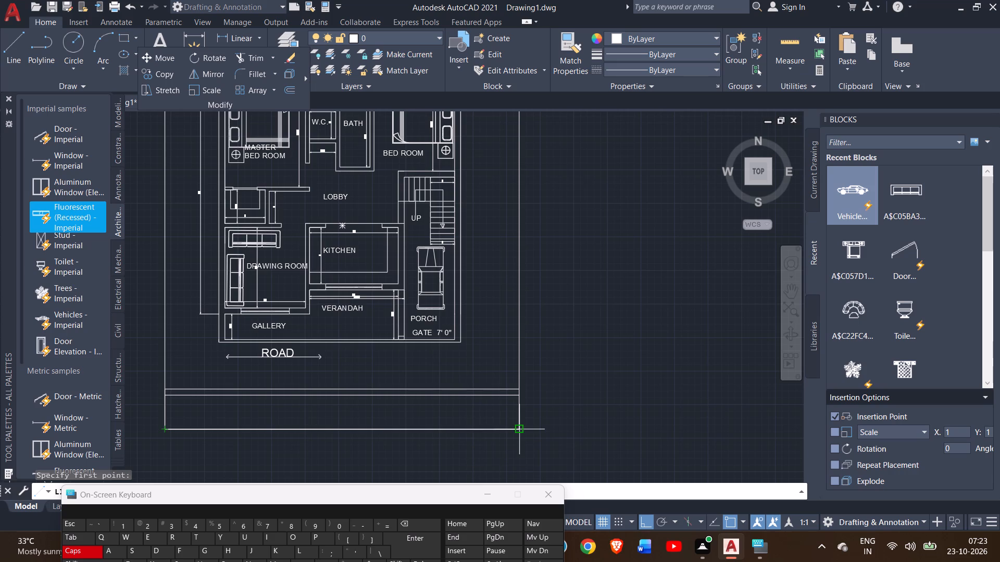
click(522, 428)
right_click(540, 416)
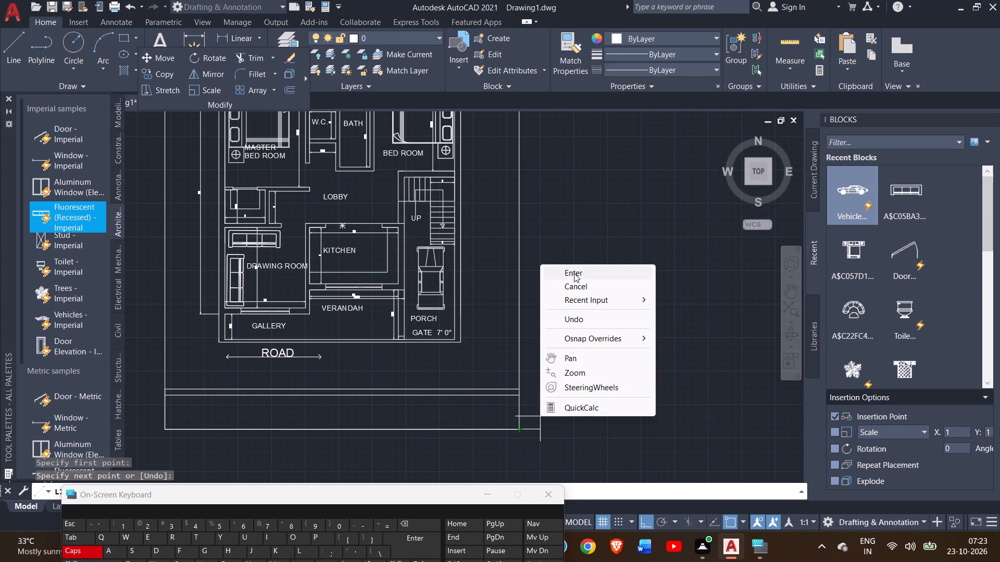
click(574, 273)
Offset the line on the border's bottom edge by 4" upward, into the border.
click(436, 428)
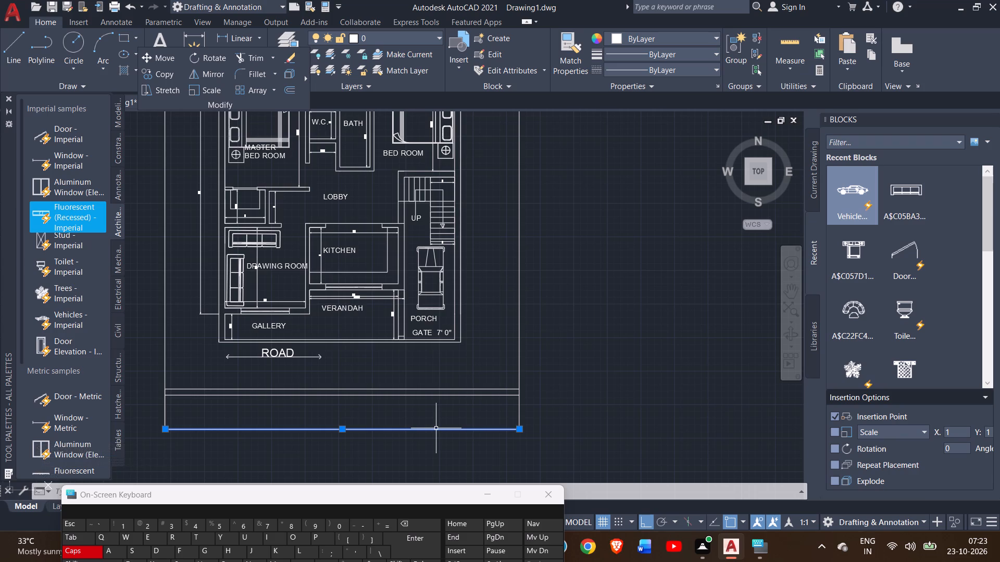
key(o)
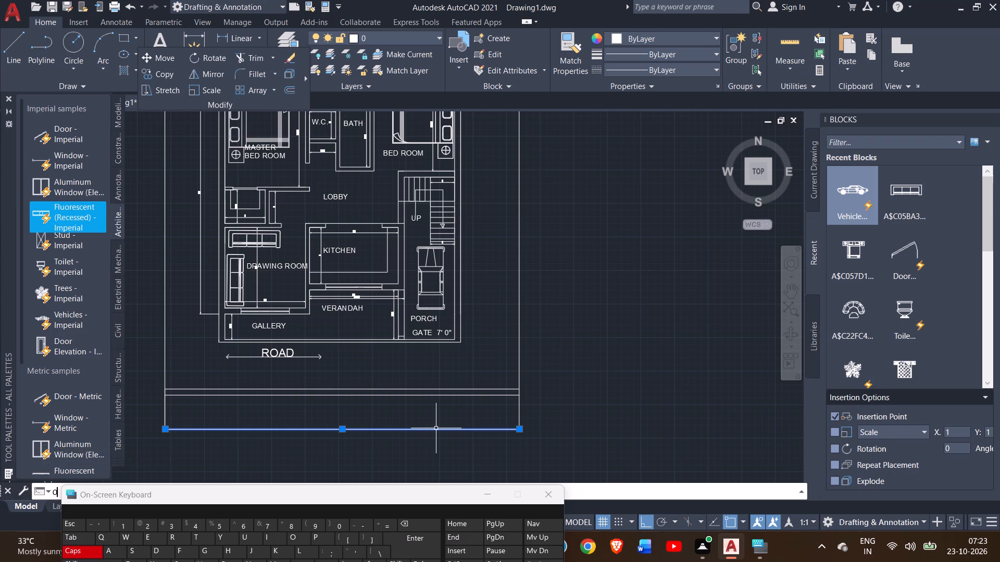
text(FFF)
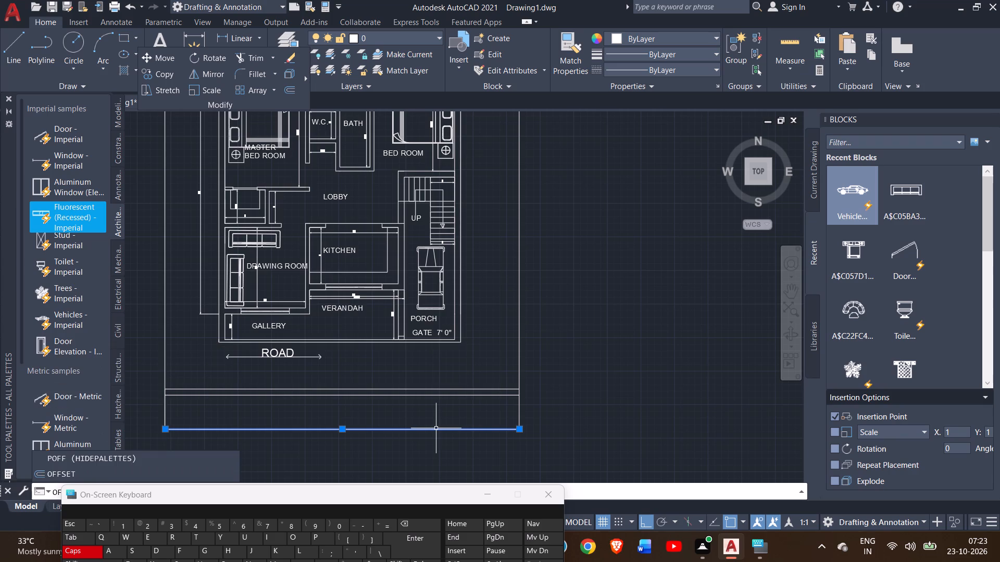
key(BackSpace)
key(BackSpace)
key(BackSpace)
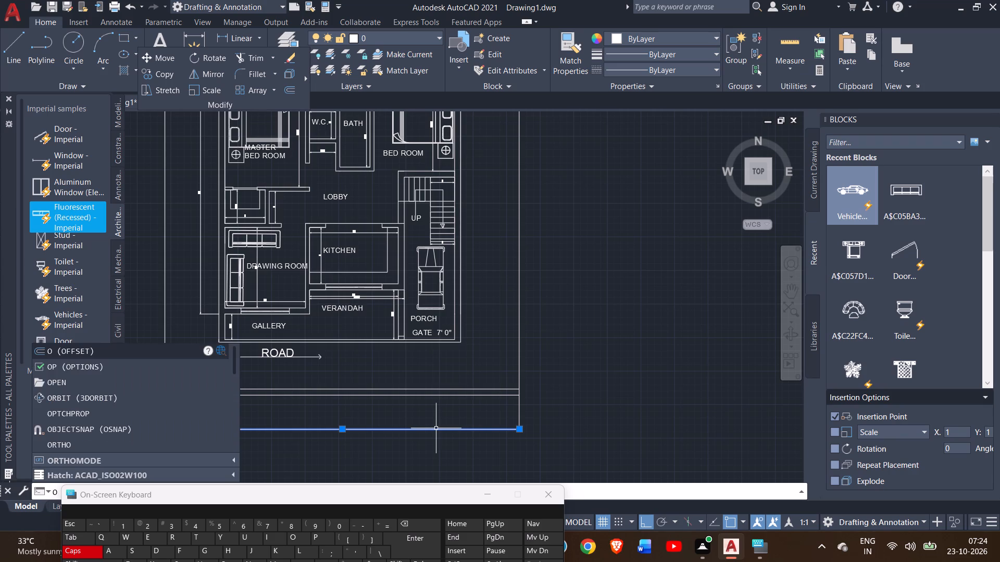
text(FF)
key(Return)
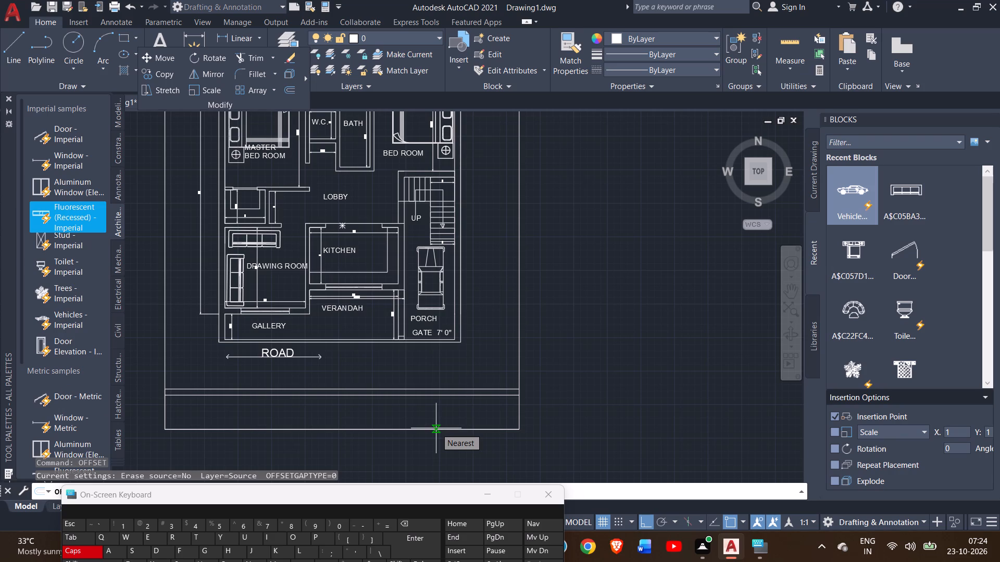
key(4)
key(shift+quotedbl)
key(Return)
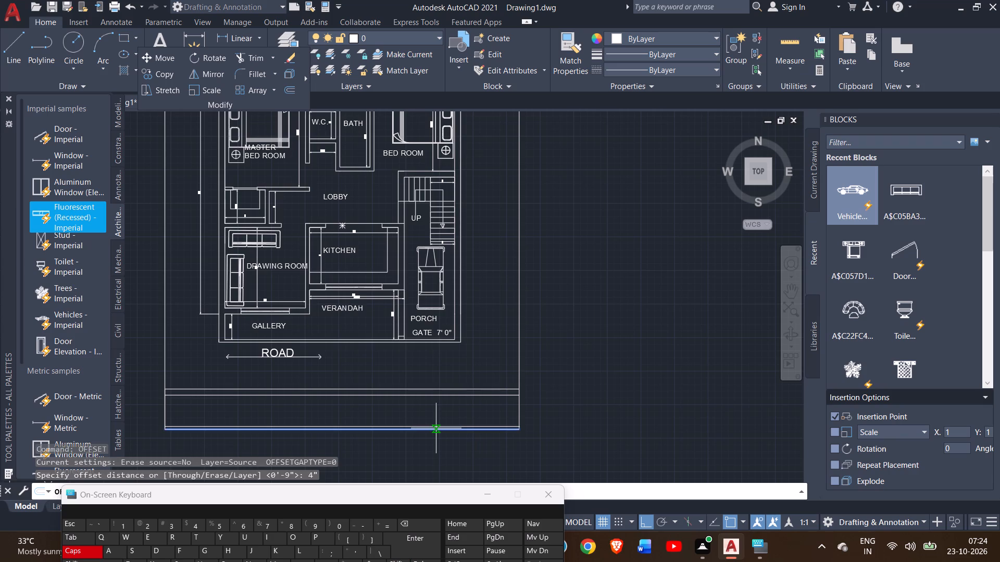
click(428, 416)
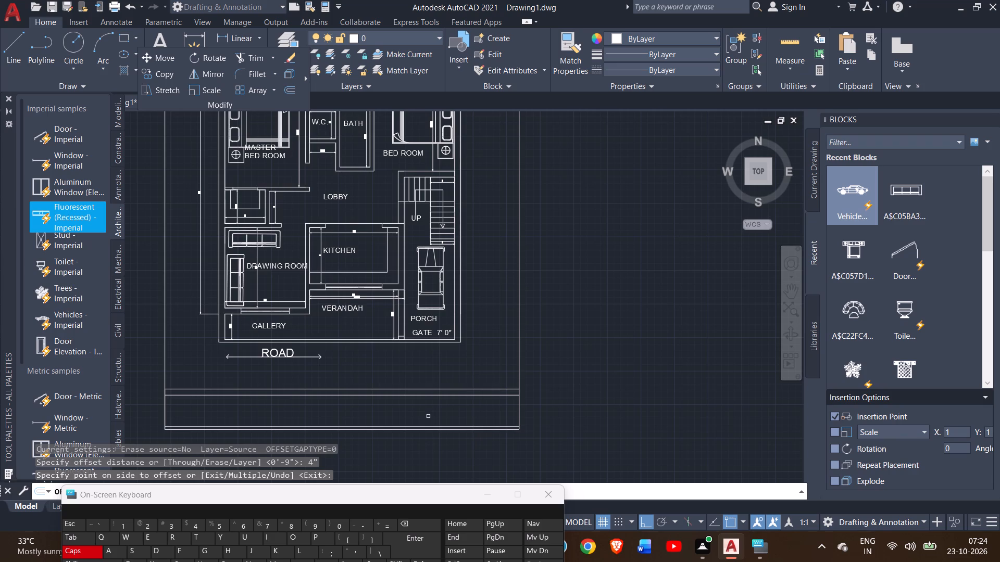
right_click(330, 378)
click(348, 380)
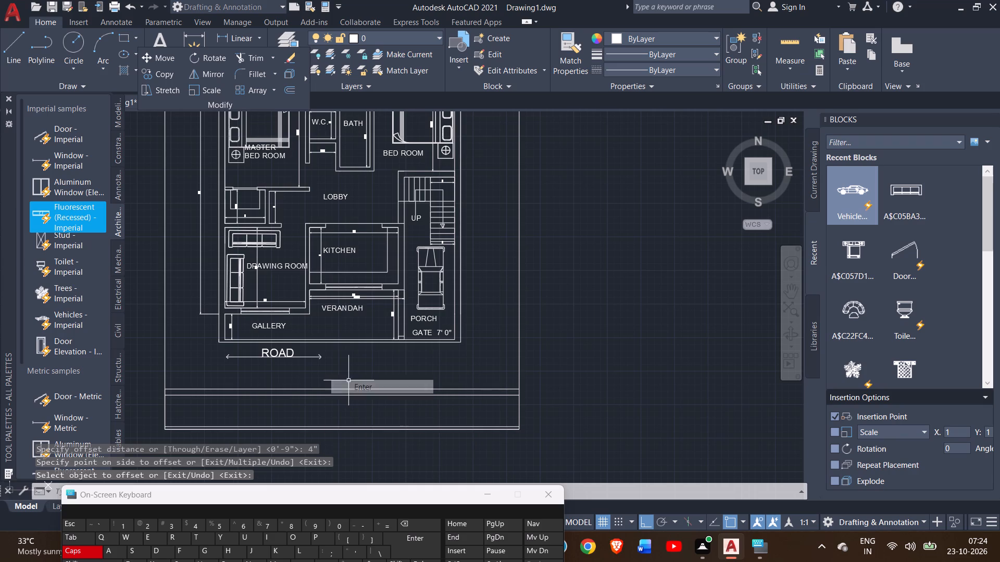
Draw a vertical line over the border's left edge, between the title strip's two inner horizontal lines.
click(14, 61)
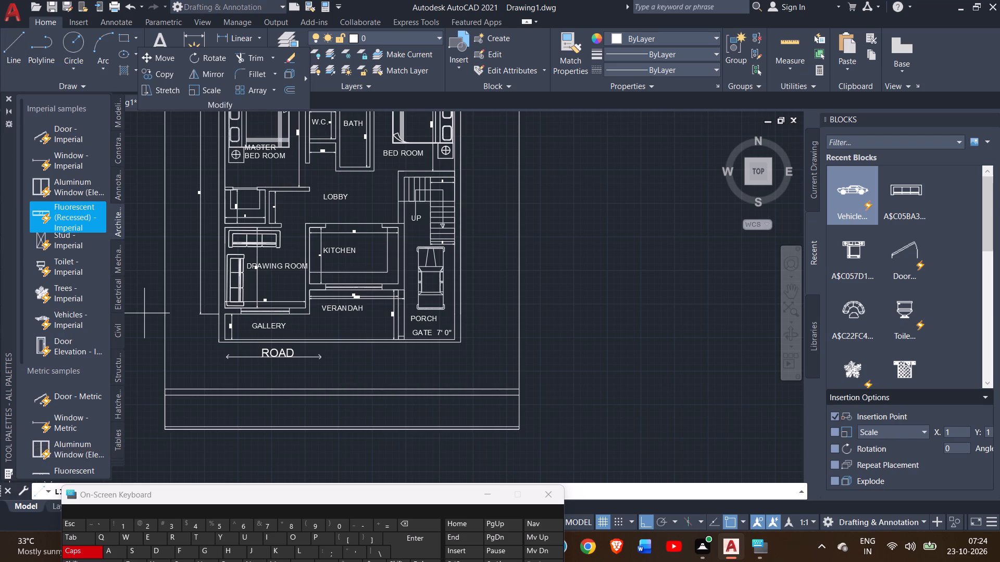
drag(167, 397, 168, 421)
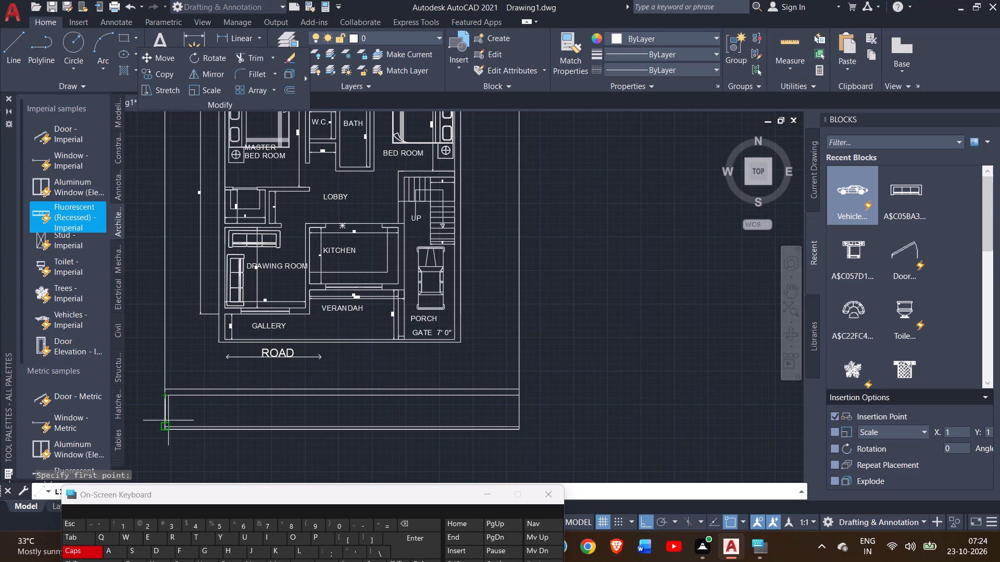
drag(168, 421, 167, 425)
click(167, 425)
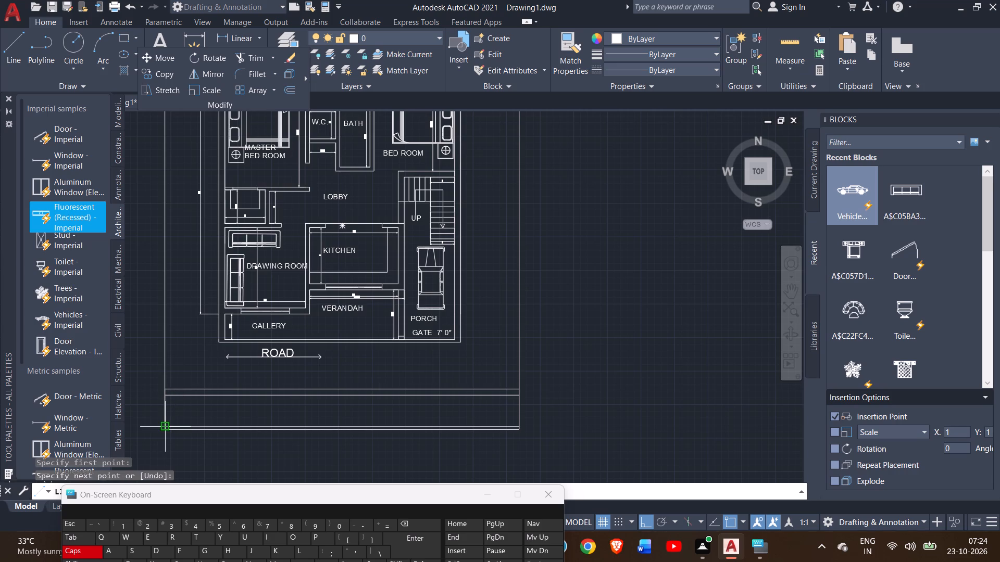
right_click(153, 418)
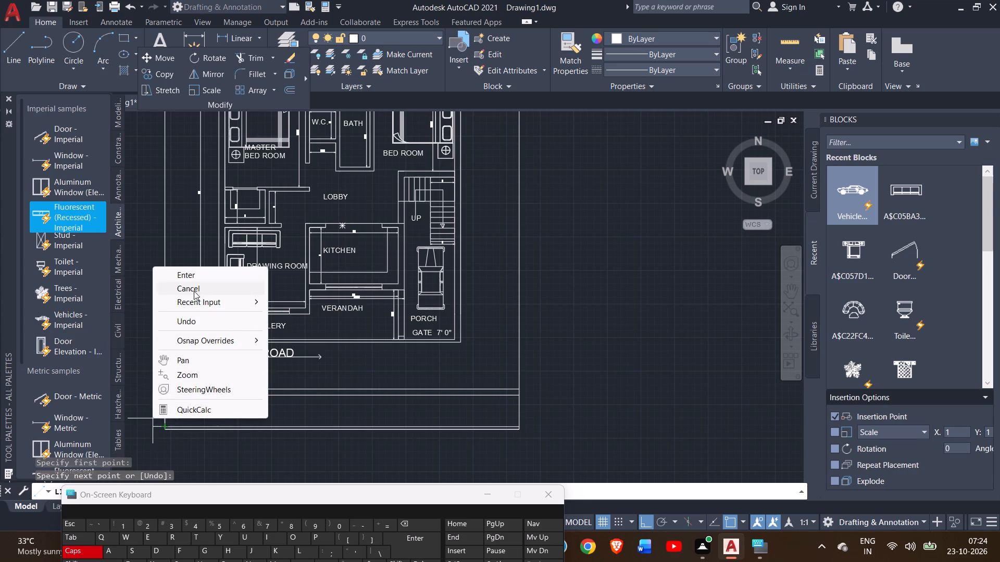
click(206, 273)
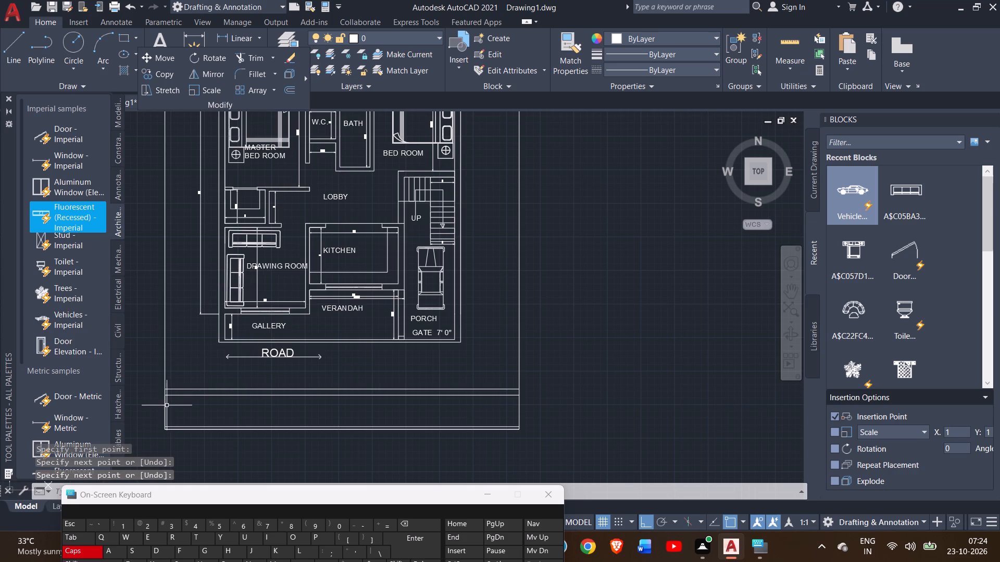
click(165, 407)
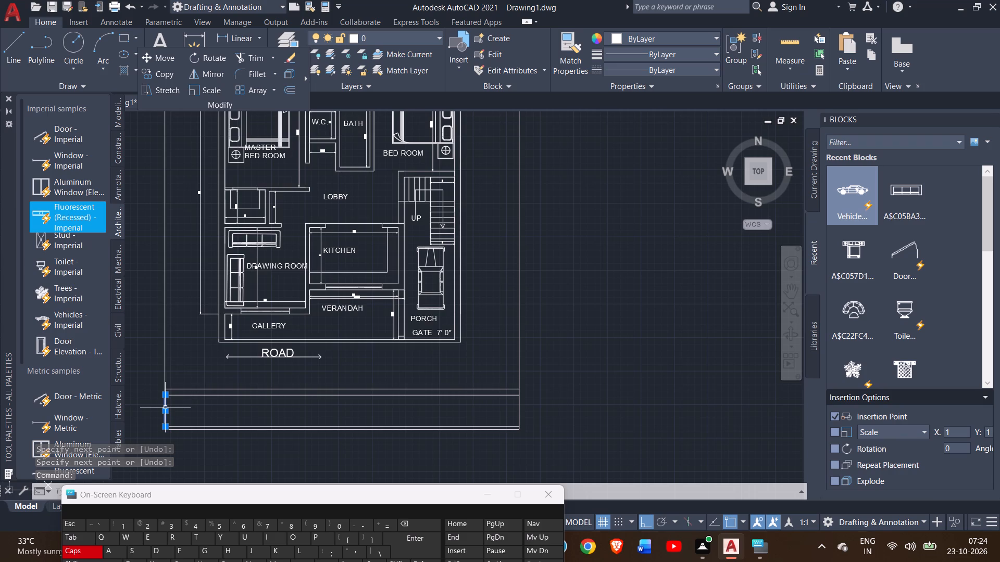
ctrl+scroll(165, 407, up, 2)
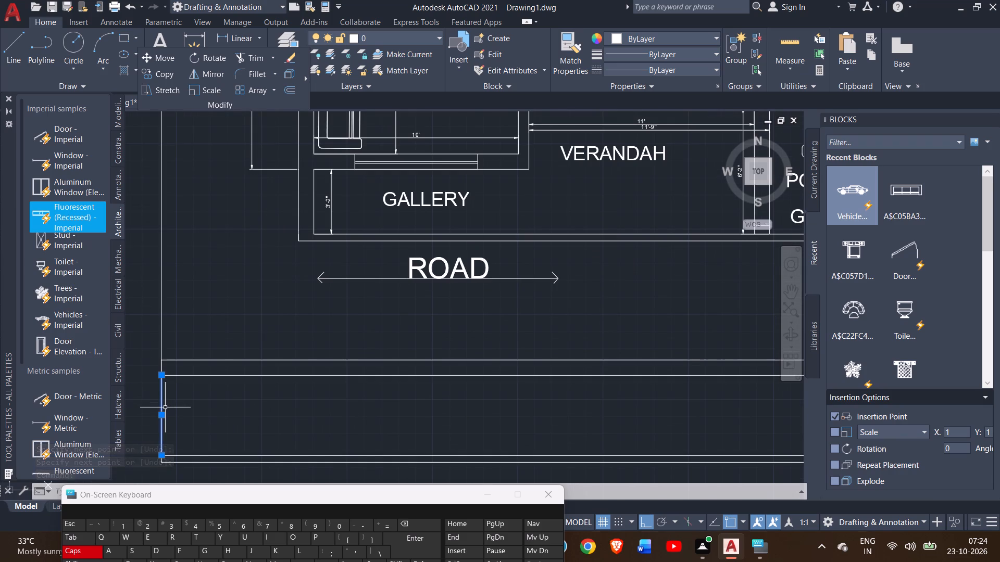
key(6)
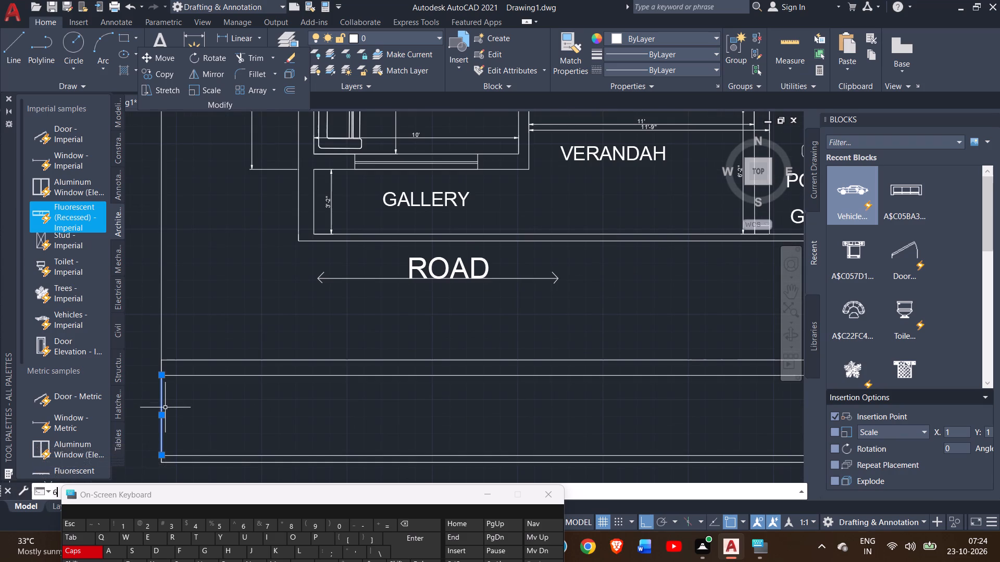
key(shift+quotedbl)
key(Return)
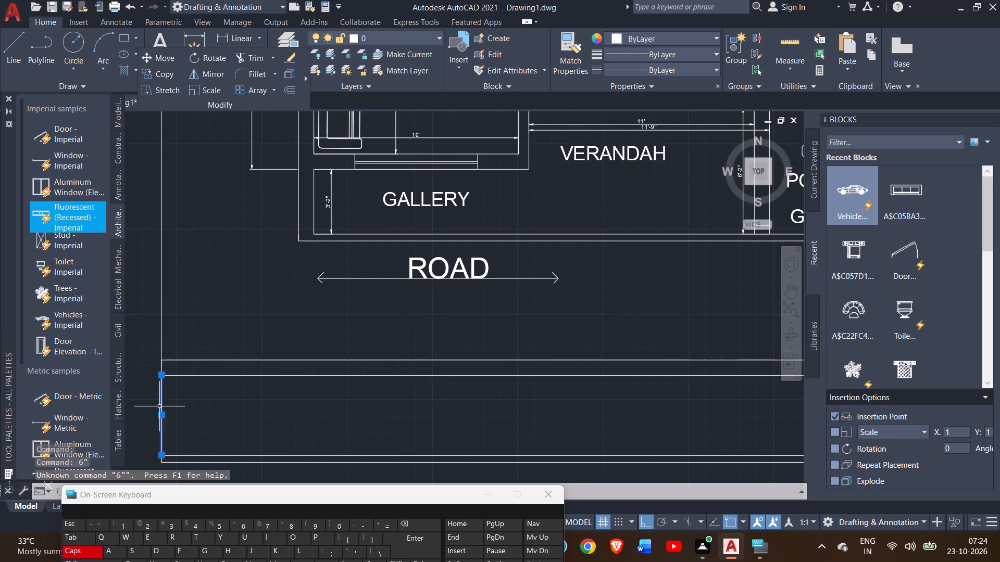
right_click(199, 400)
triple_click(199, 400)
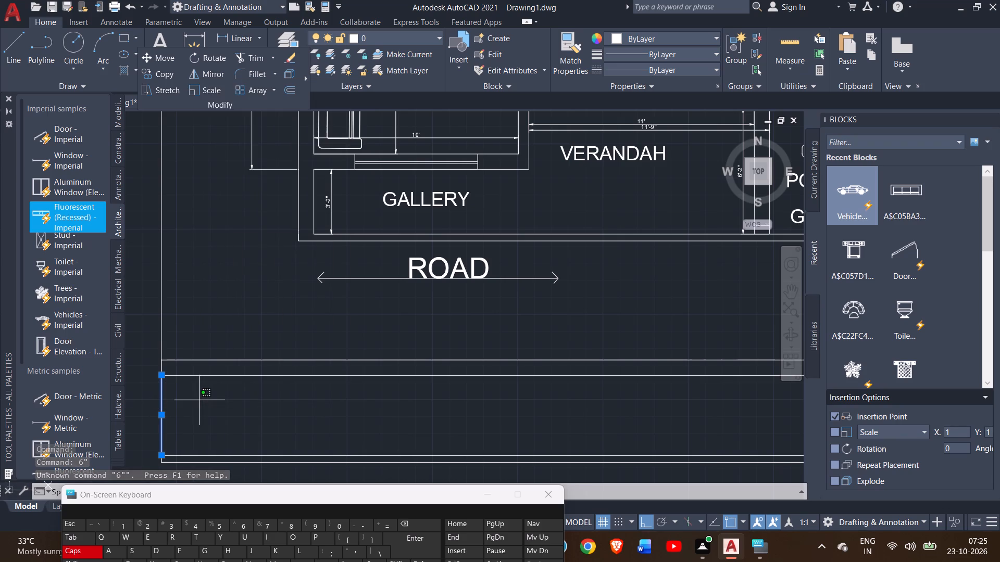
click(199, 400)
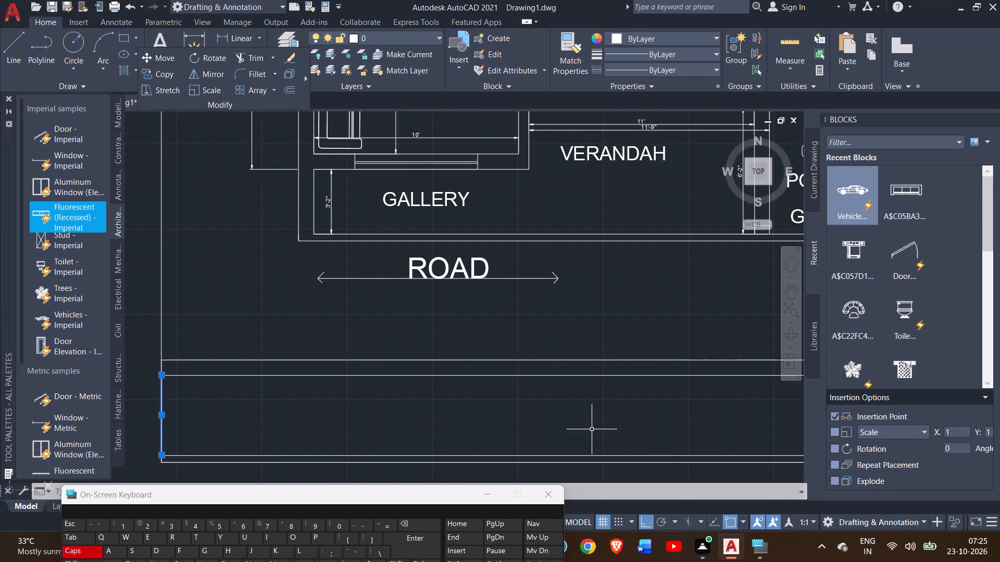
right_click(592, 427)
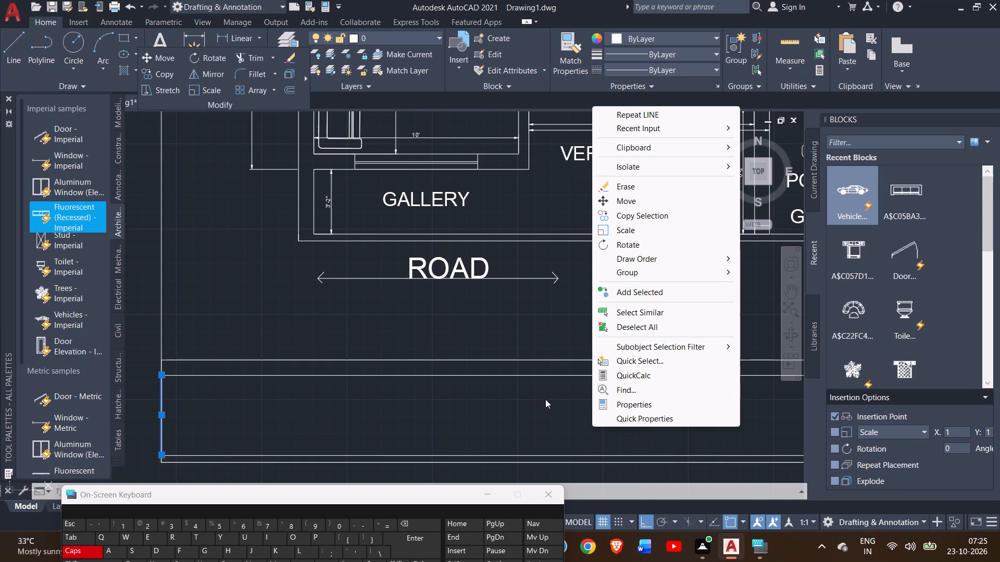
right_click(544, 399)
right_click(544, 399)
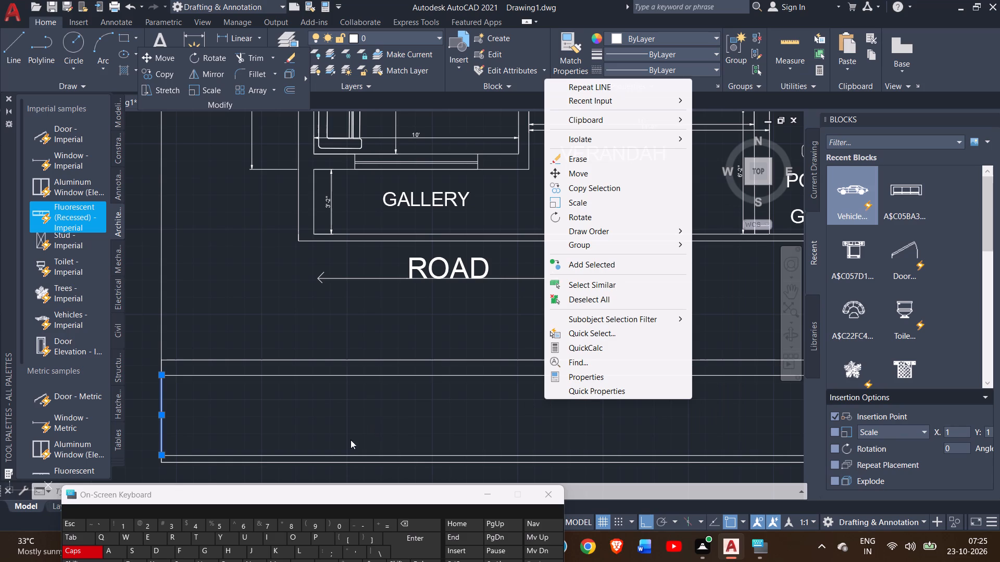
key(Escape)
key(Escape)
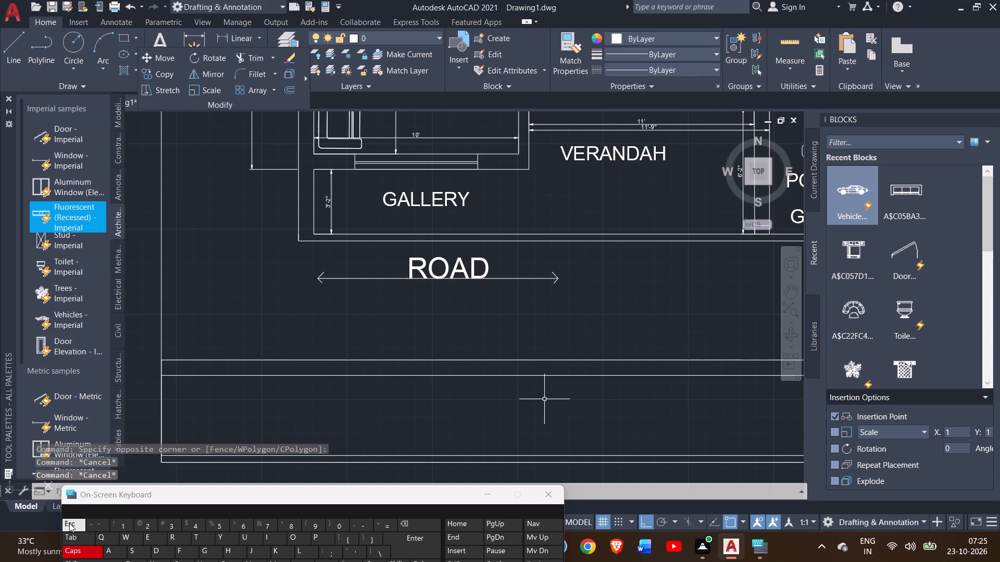
Offset the short vertical line on the border's left edge by 6" into the title strip.
click(162, 400)
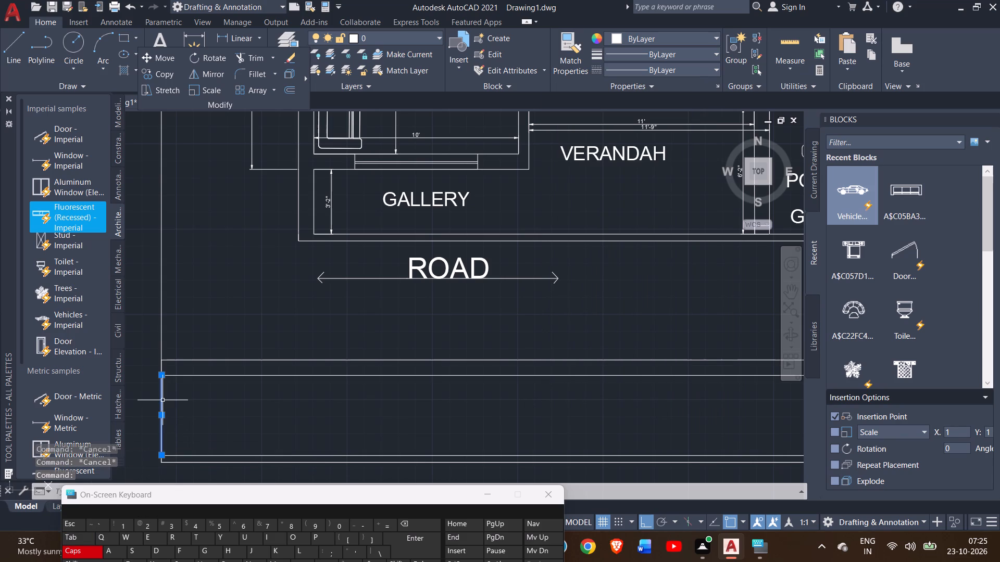
text(OFF)
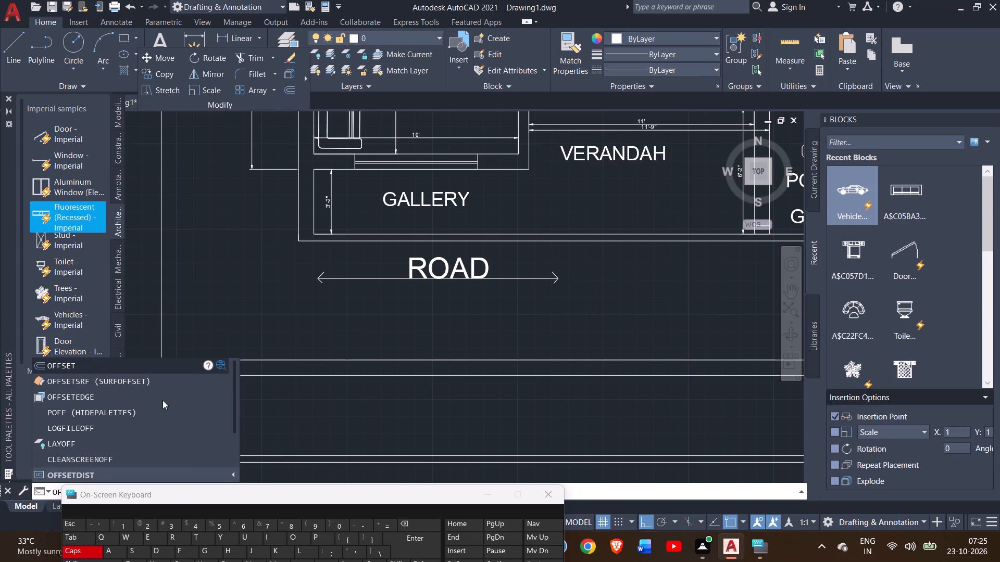
key(Return)
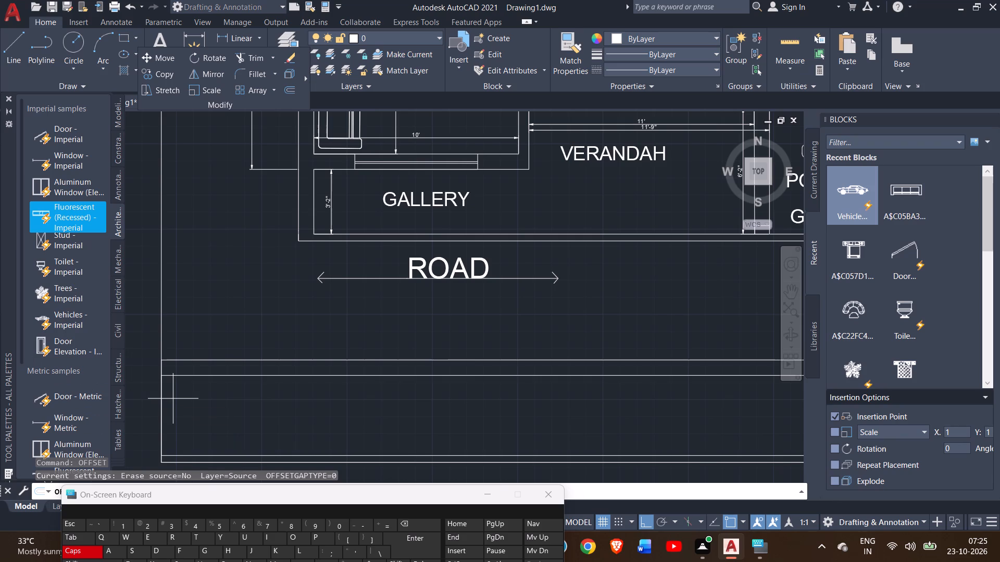
key(6)
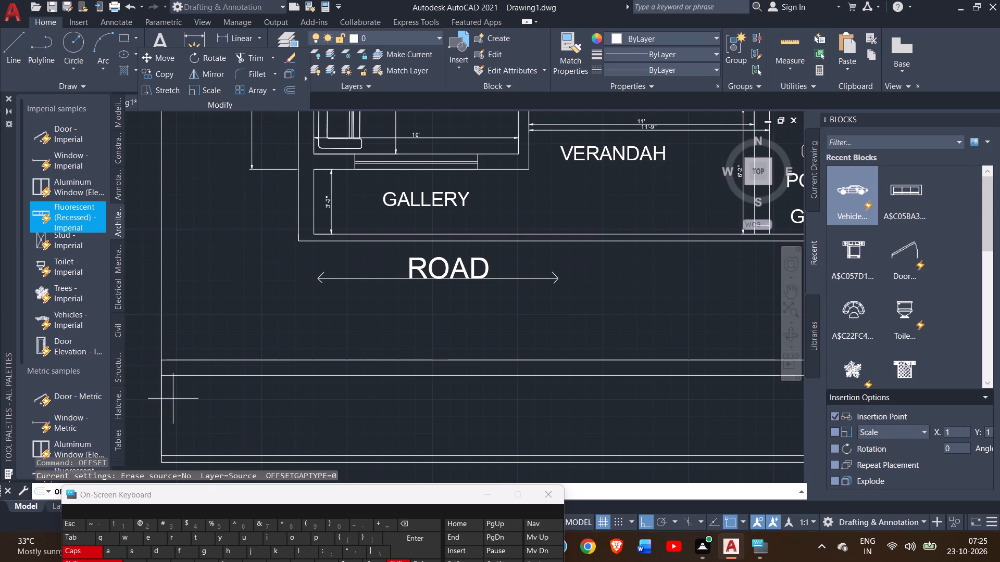
key(shift+quotedbl)
key(Return)
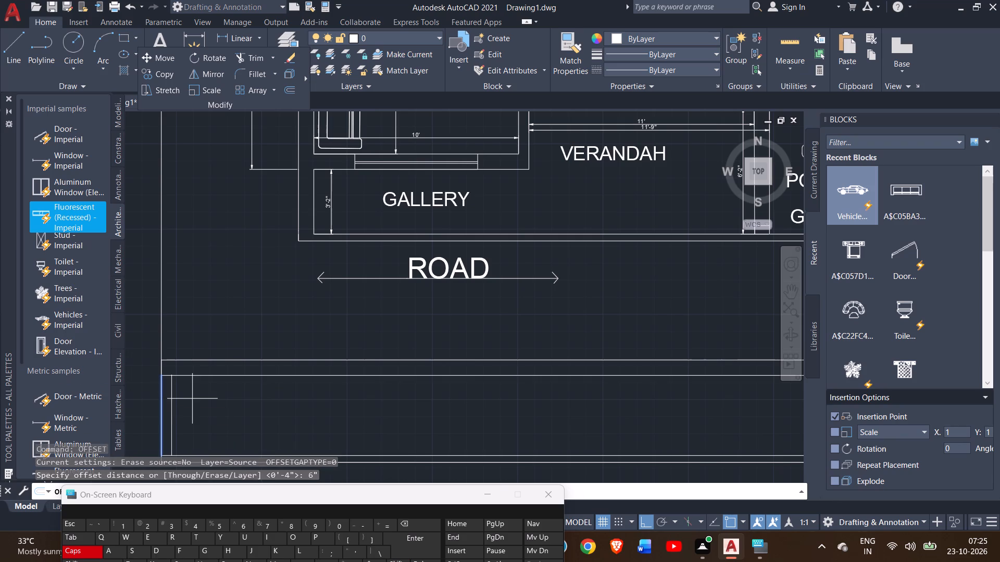
click(192, 399)
ctrl+scroll(280, 411, down, 2)
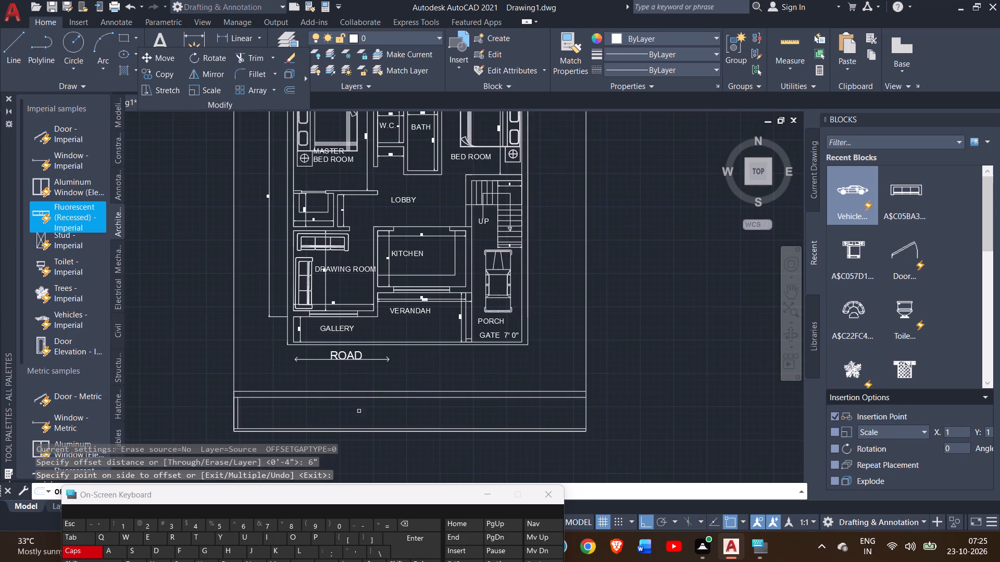
right_click(645, 392)
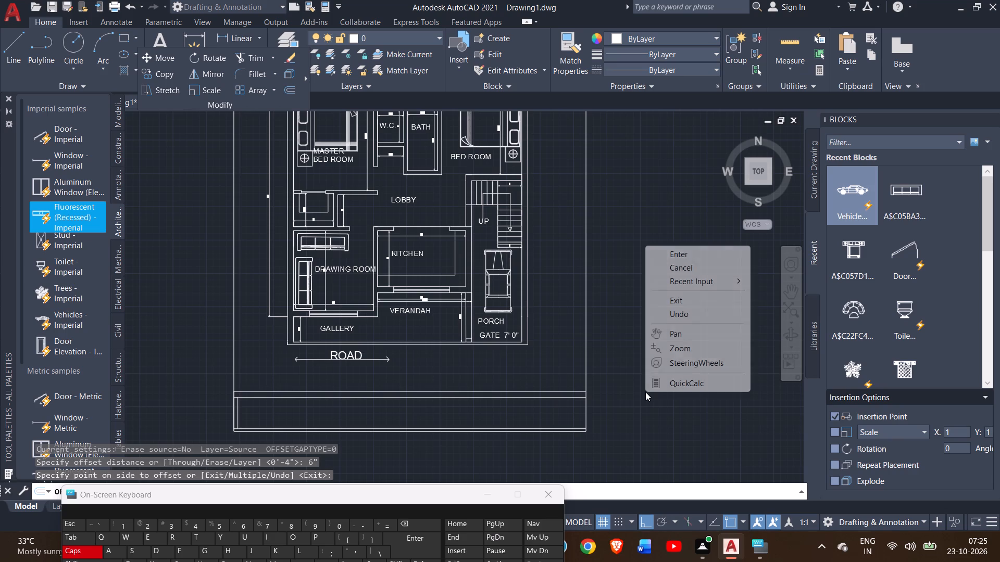
click(672, 259)
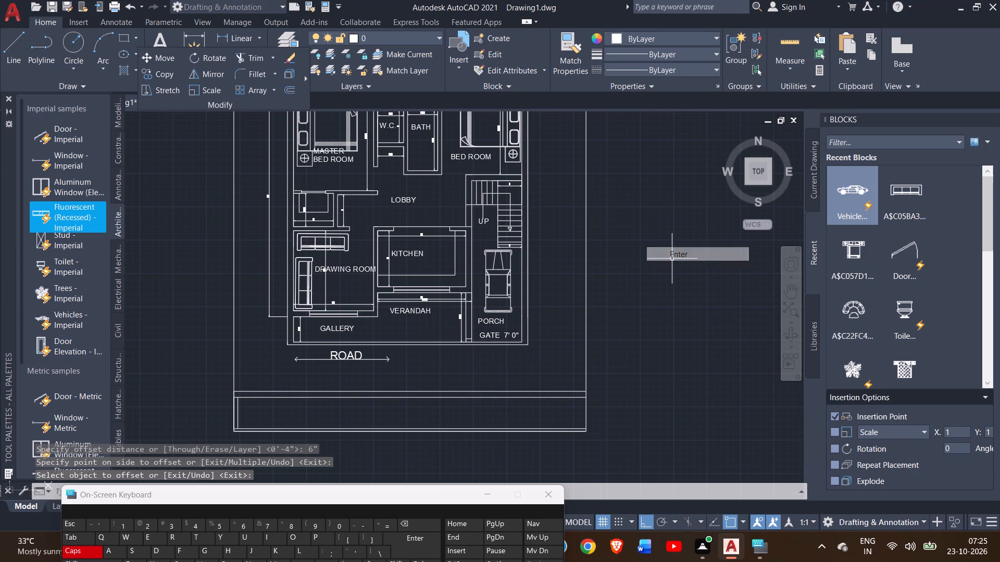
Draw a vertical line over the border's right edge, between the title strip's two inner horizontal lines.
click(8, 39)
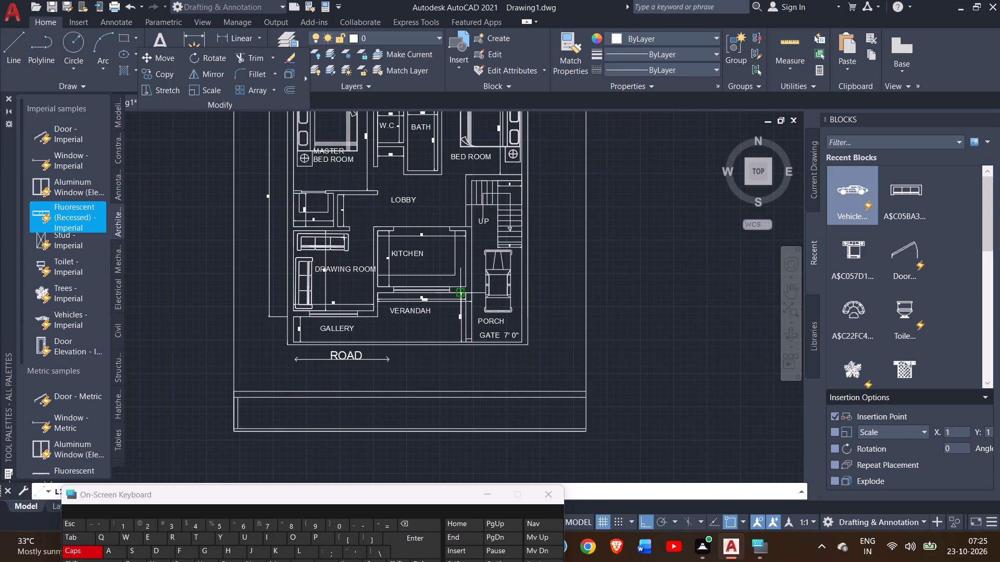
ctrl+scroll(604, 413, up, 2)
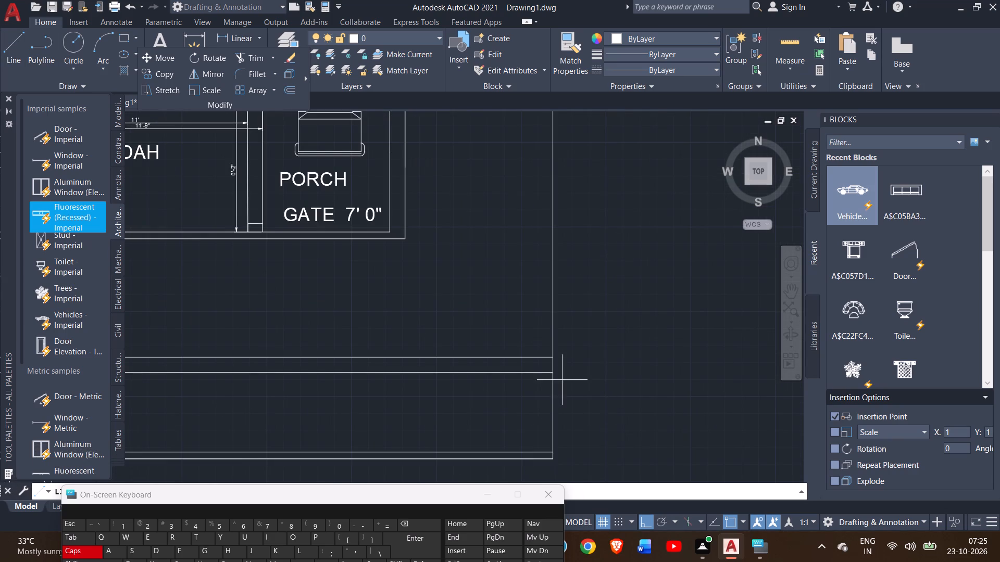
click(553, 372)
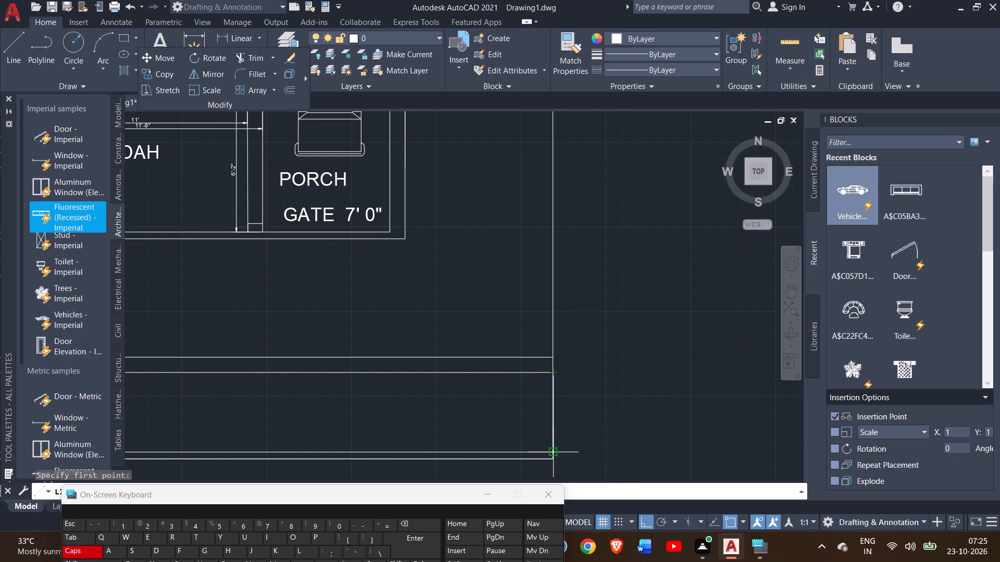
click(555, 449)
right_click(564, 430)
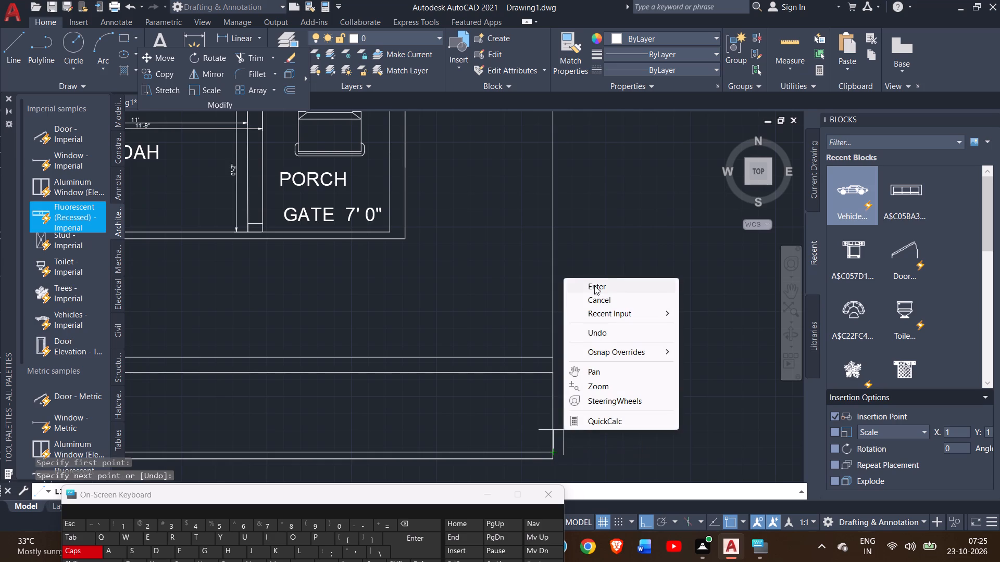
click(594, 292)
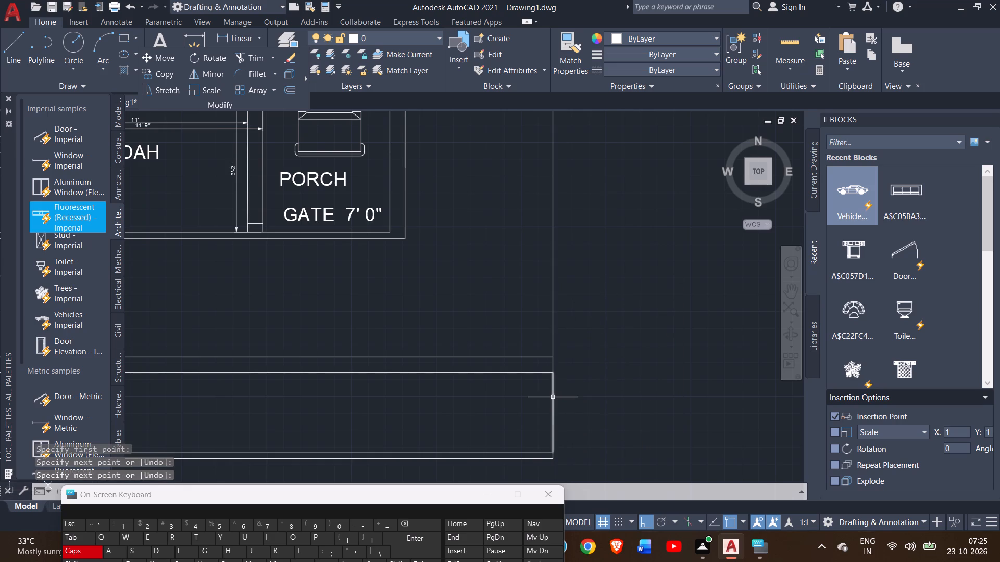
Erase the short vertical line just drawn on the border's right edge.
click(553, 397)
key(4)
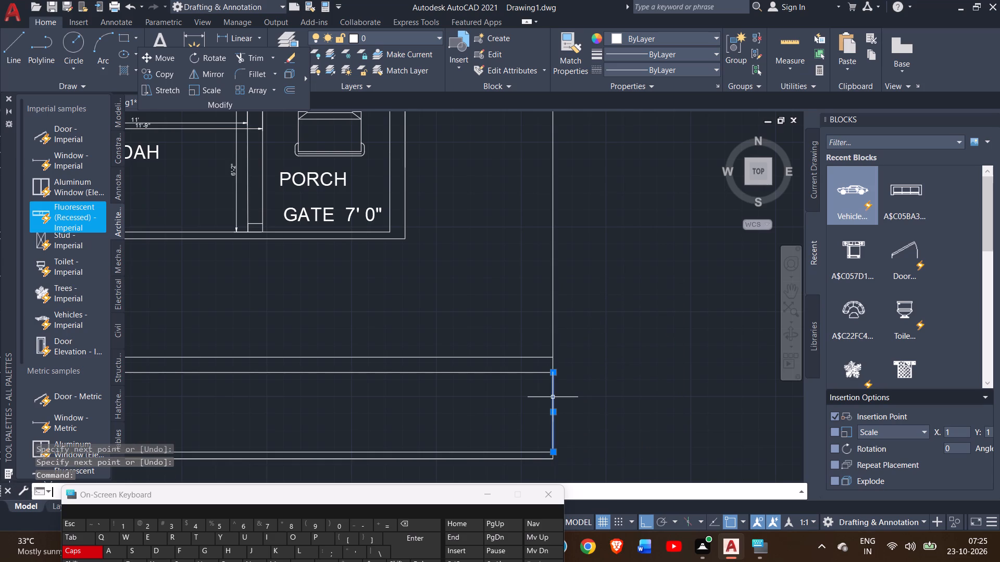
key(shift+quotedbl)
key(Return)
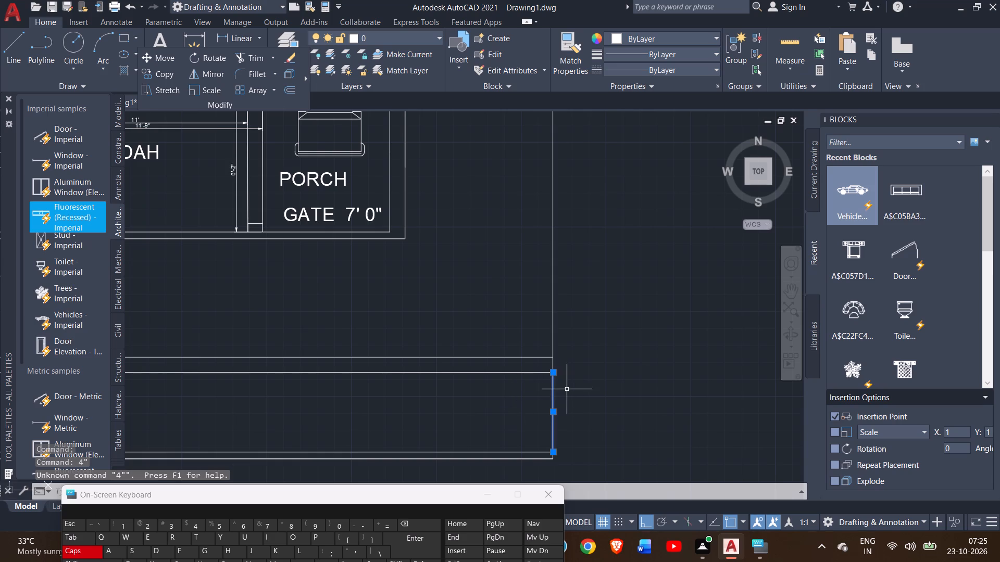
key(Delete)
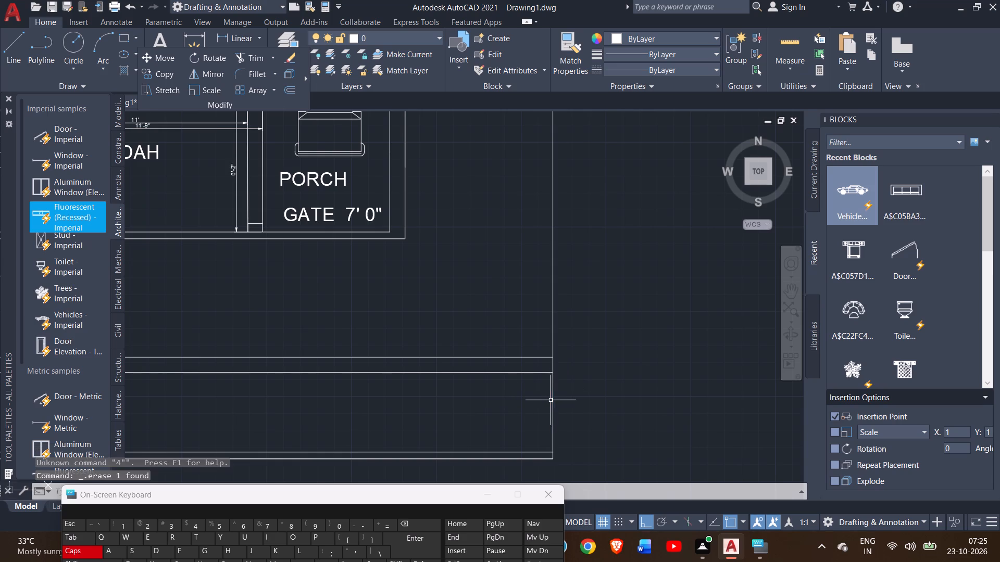
Draw a vertical line over the border's right edge, between the title strip's two inner horizontal lines.
drag(551, 400, 155, 341)
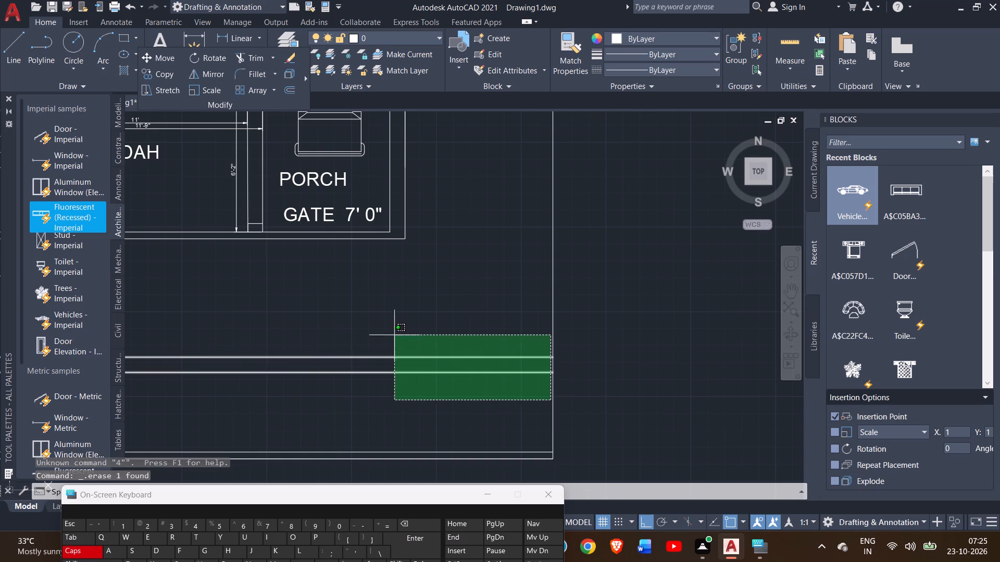
click(472, 392)
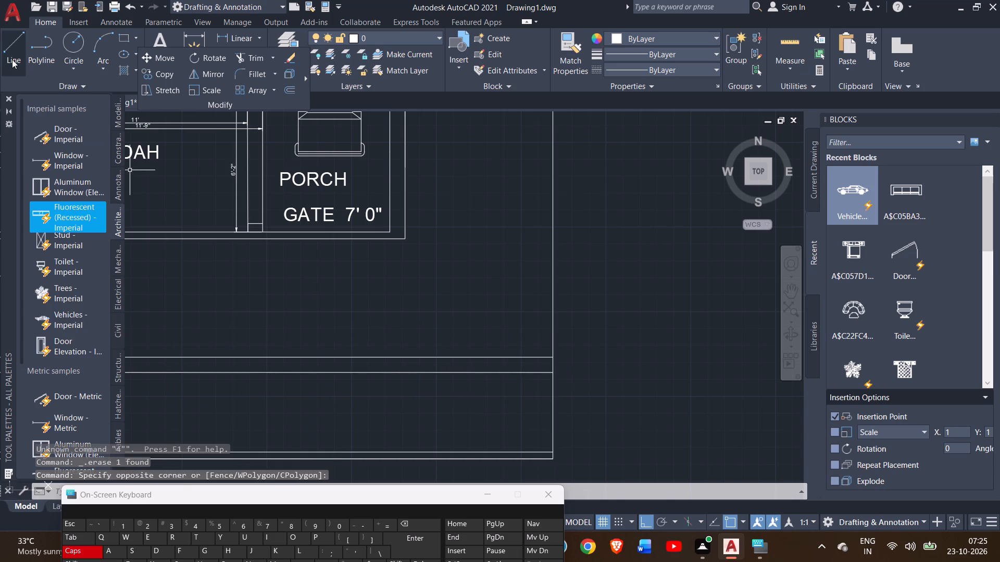
click(10, 59)
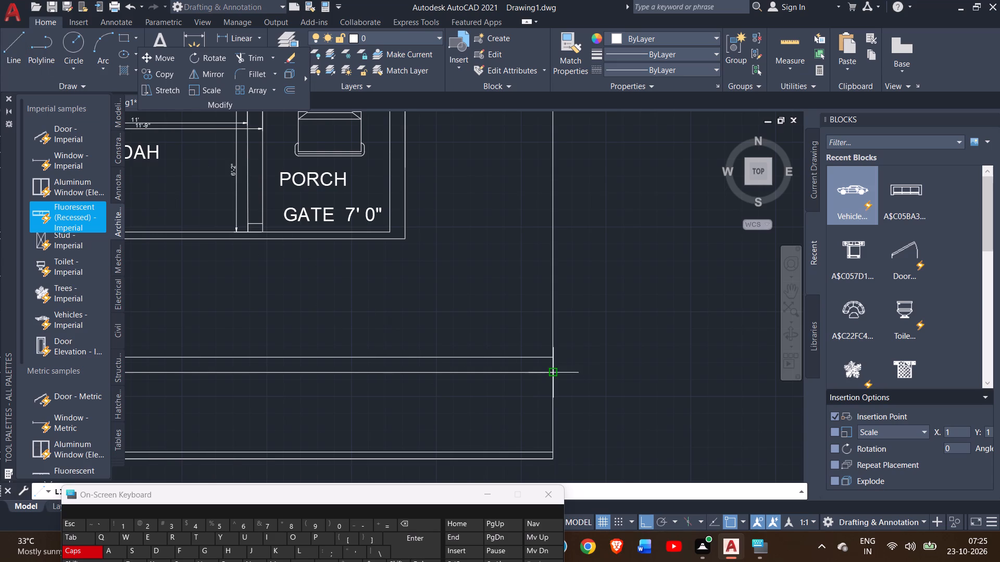
click(555, 373)
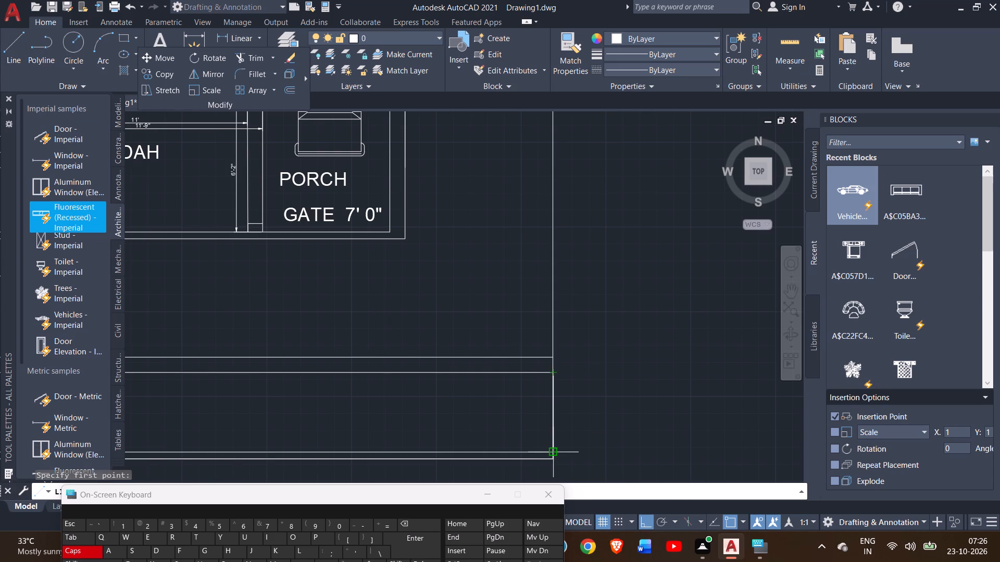
click(553, 450)
right_click(553, 450)
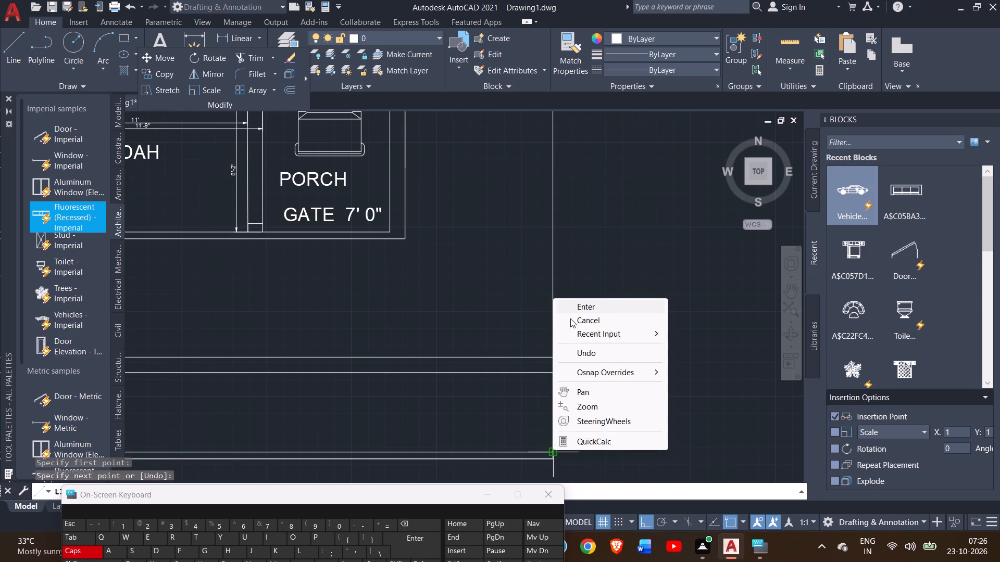
click(573, 306)
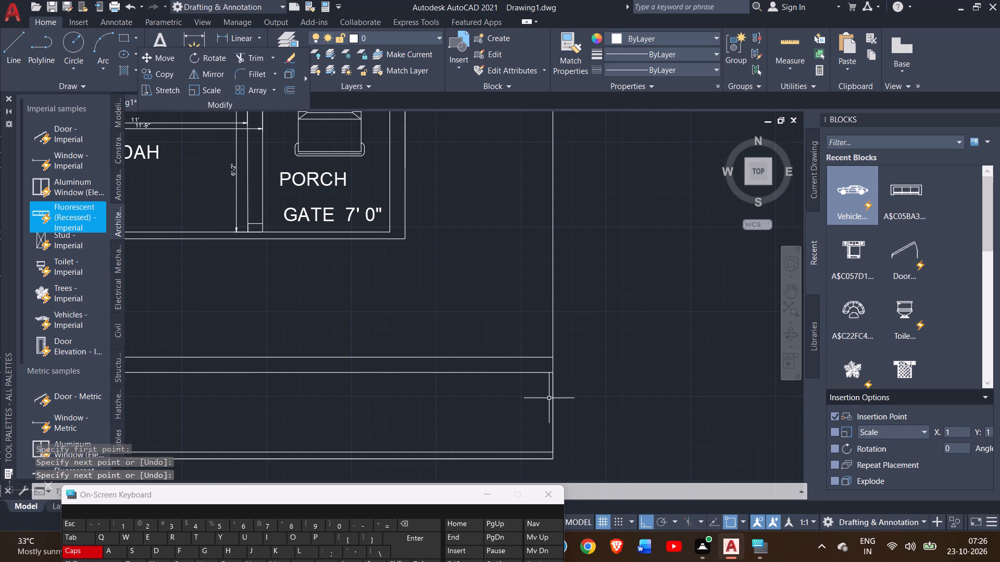
Offset the short vertical line on the border's right edge by 4" into the title strip.
click(554, 401)
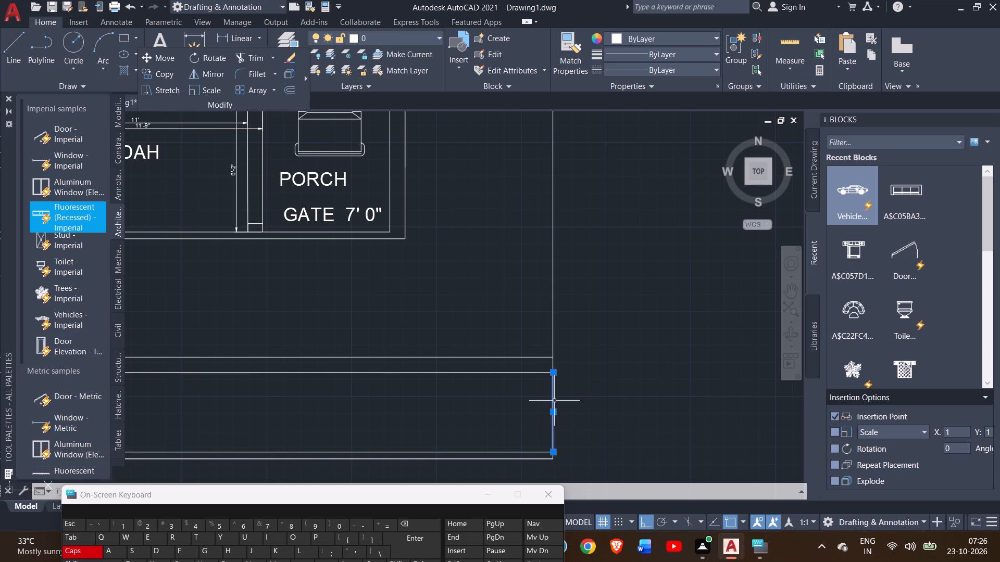
text(OFF)
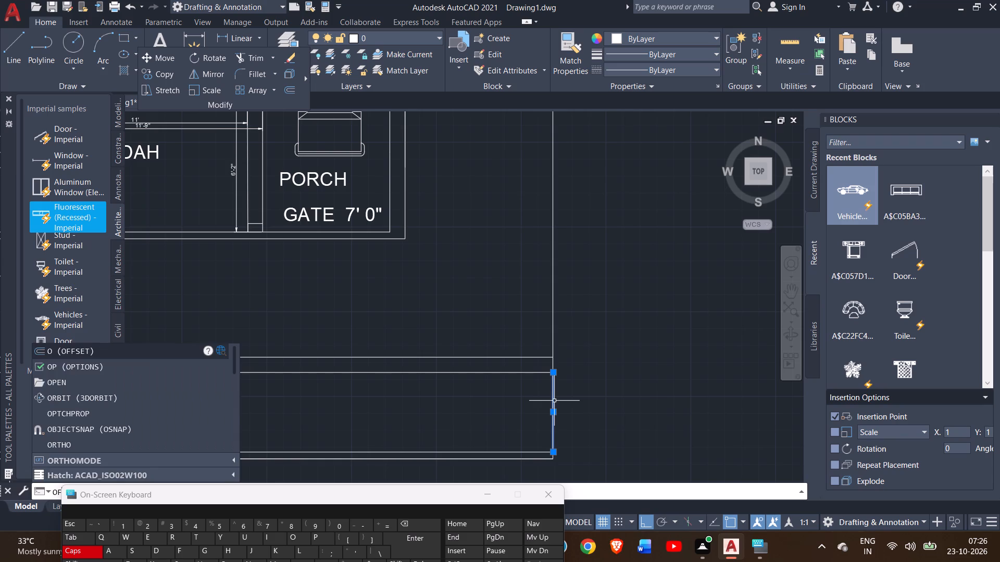
key(Return)
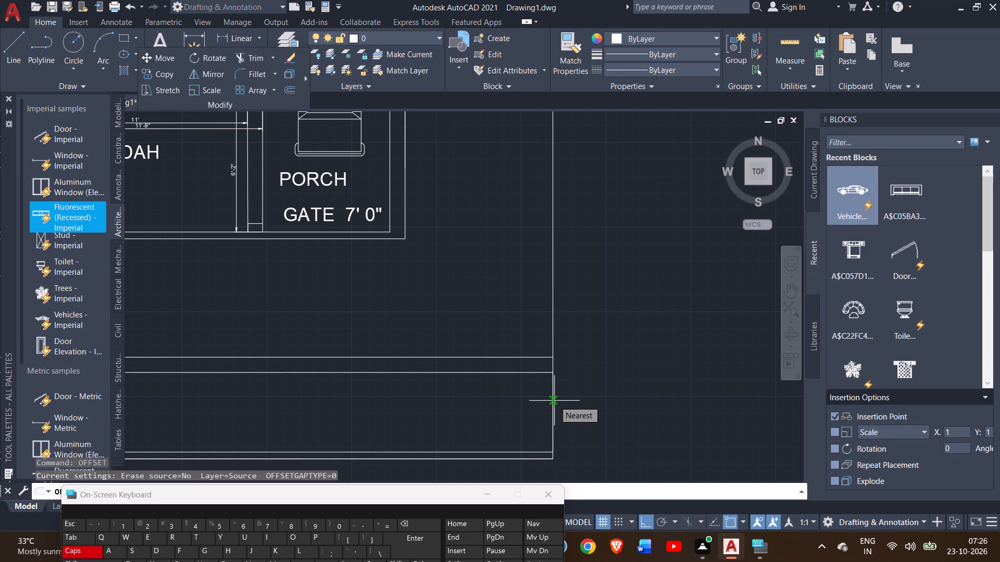
key(4)
key(shift+quotedbl)
key(Return)
click(499, 408)
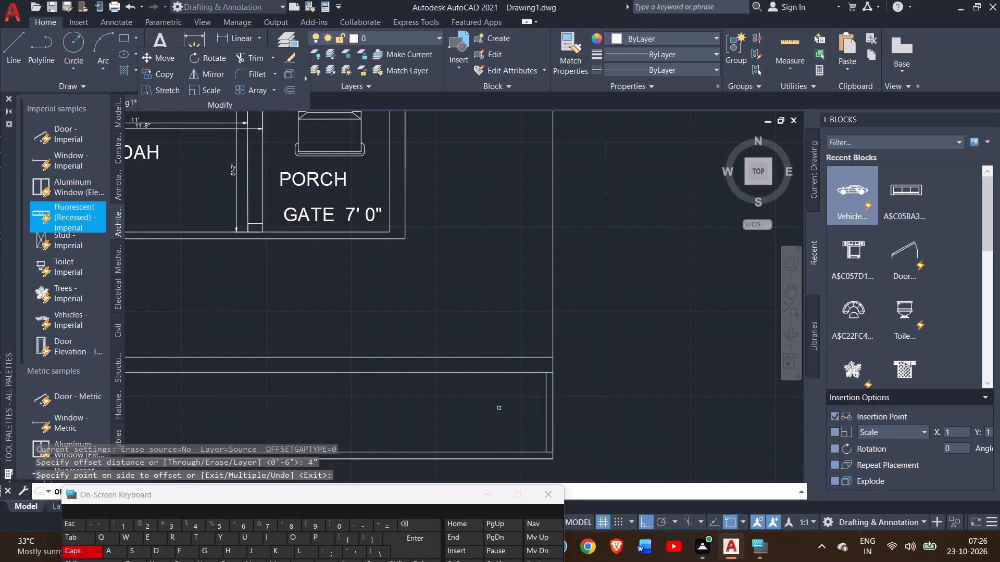
ctrl+scroll(499, 408, down, 2)
drag(499, 408, 497, 408)
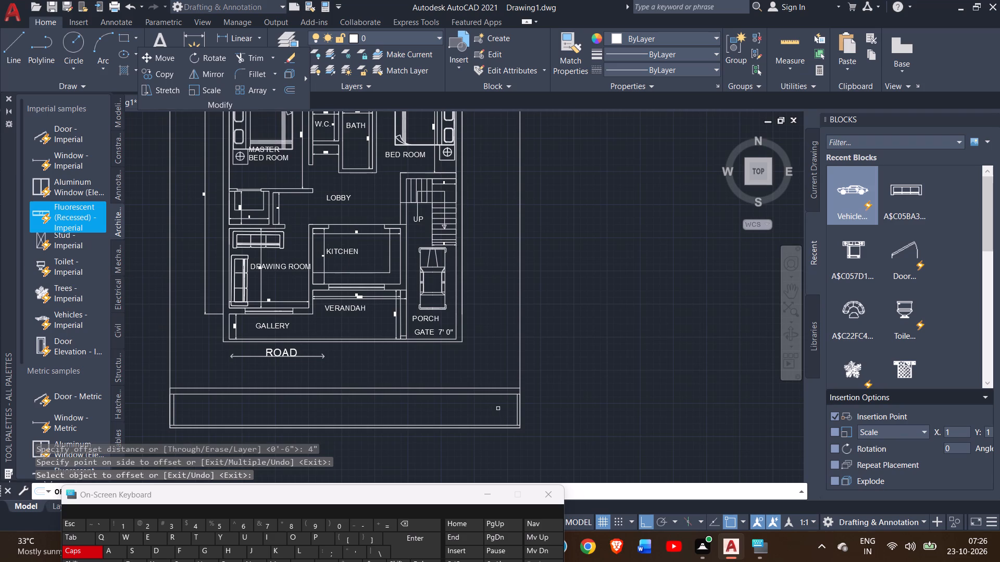
drag(497, 408, 488, 410)
ctrl+scroll(488, 410, up, 2)
right_click(488, 410)
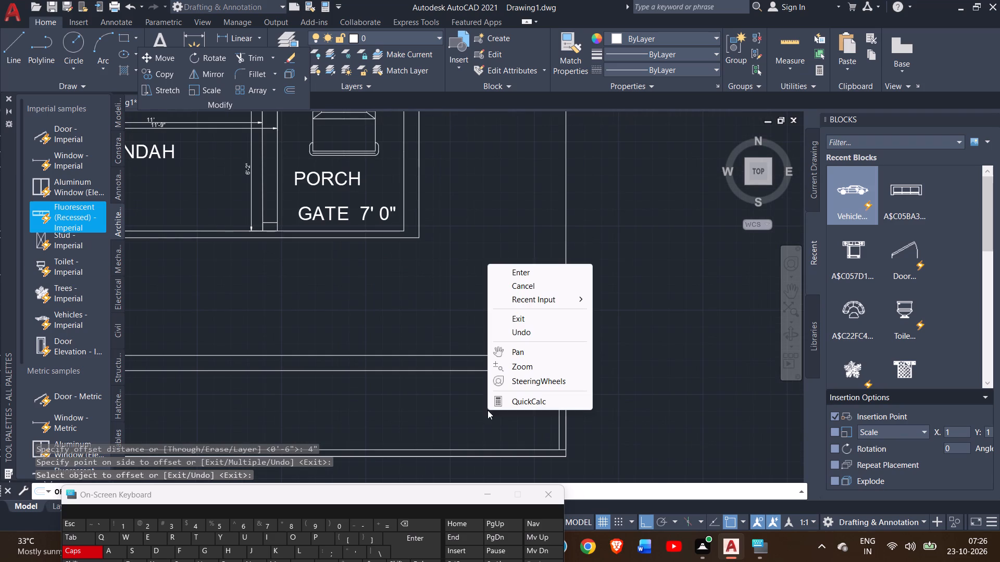
click(514, 268)
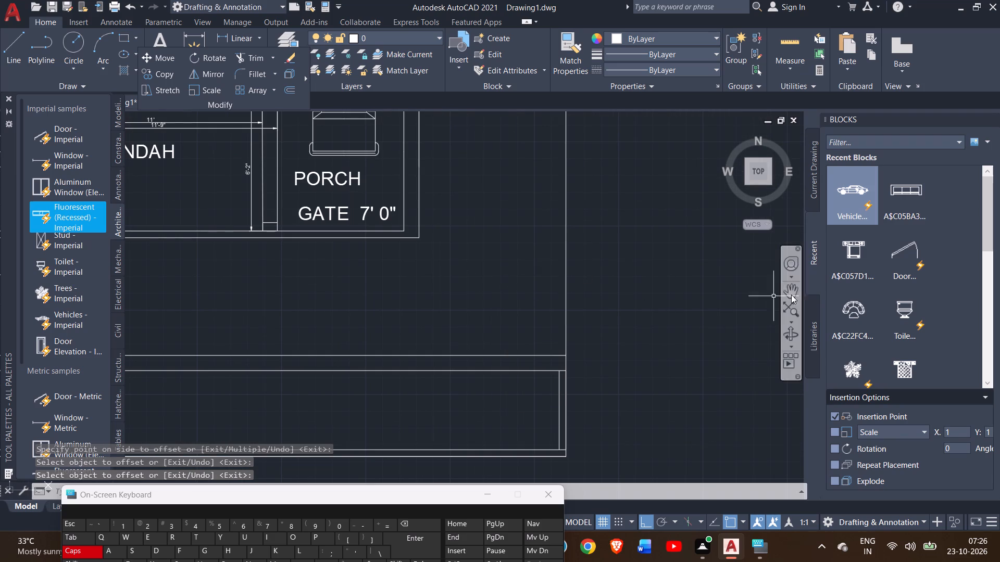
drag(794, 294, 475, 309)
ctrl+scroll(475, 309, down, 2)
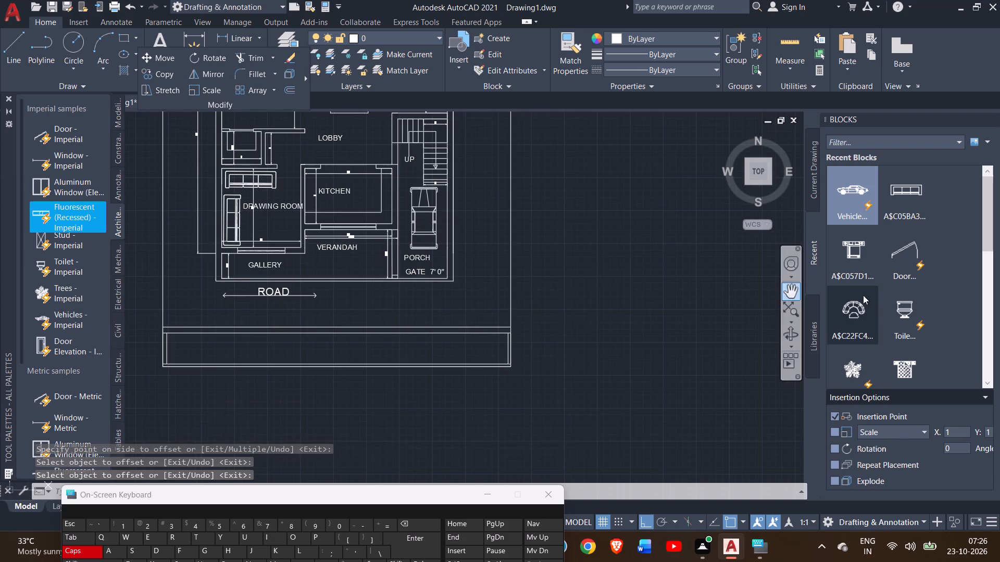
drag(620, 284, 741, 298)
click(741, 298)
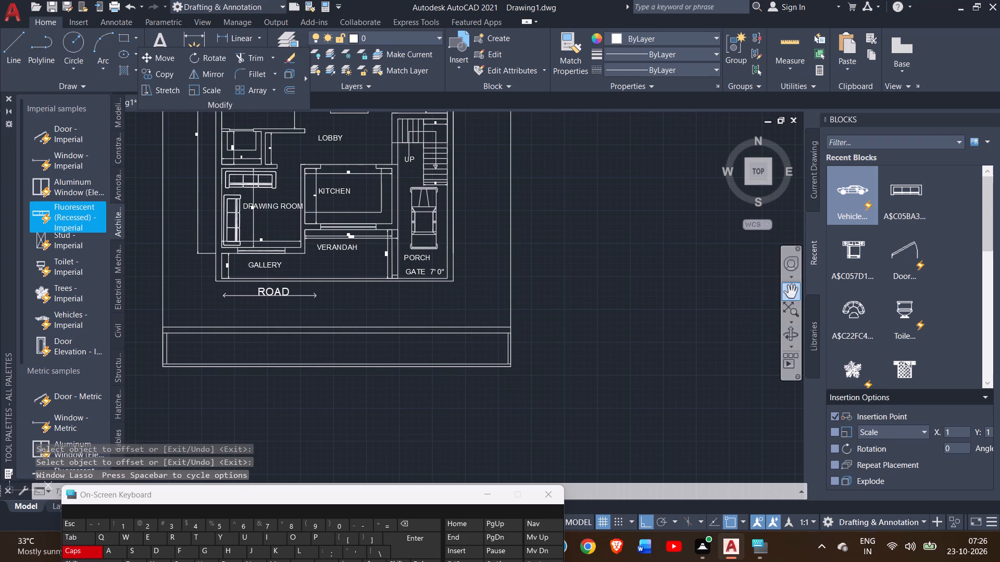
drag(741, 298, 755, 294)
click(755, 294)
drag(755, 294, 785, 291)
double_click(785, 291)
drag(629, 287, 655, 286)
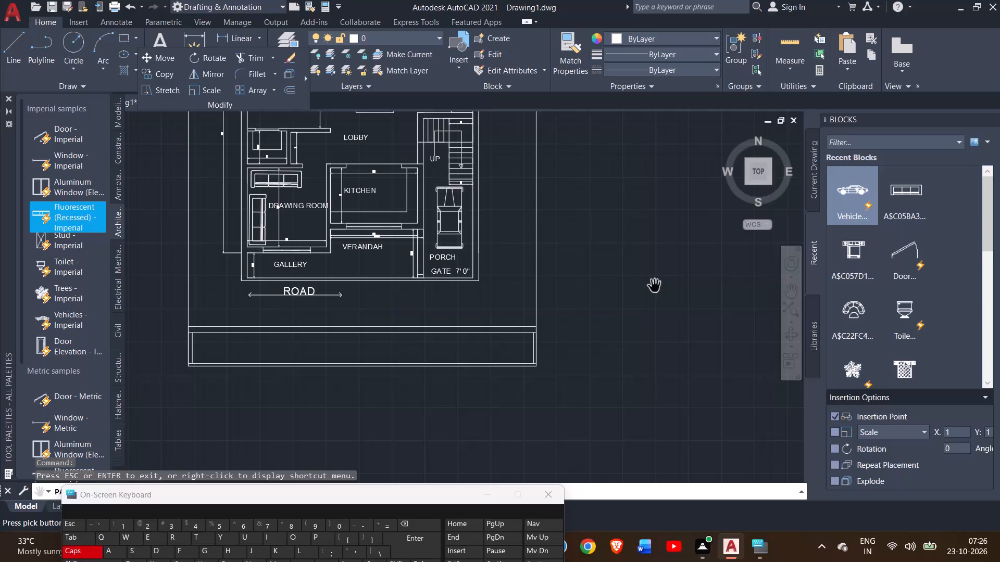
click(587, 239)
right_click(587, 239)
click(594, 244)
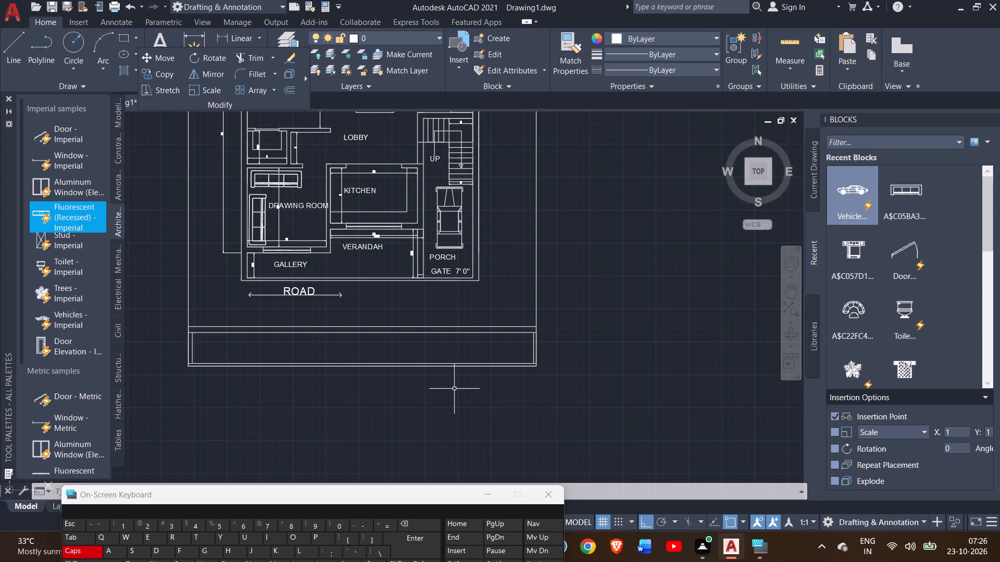
Draw a line from the title strip's inner upper-right corner along the inner top line toward the porch side, then straight down to the inner bottom line.
click(21, 50)
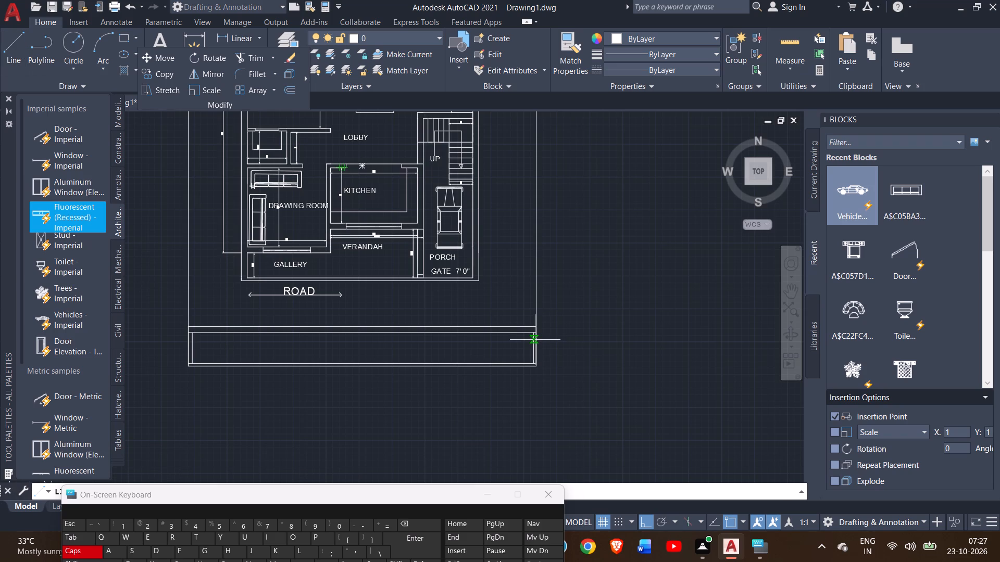
ctrl+scroll(535, 340, up, 3)
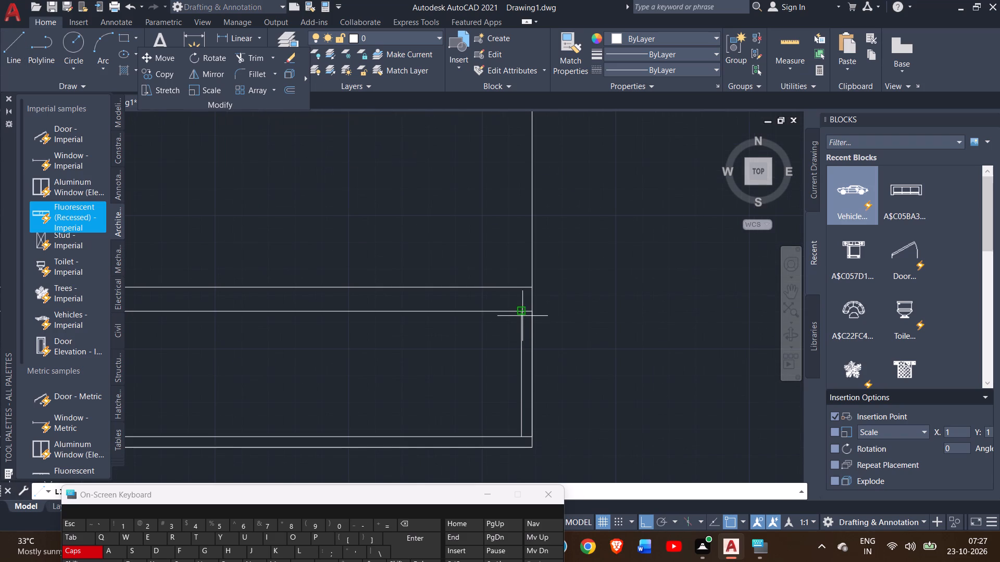
drag(522, 314, 345, 338)
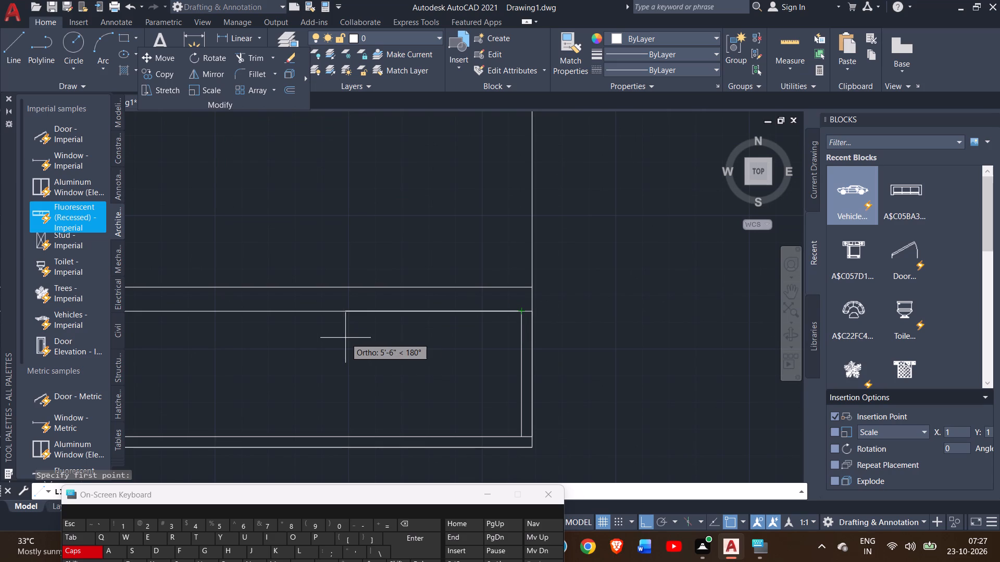
ctrl+scroll(345, 338, down, 3)
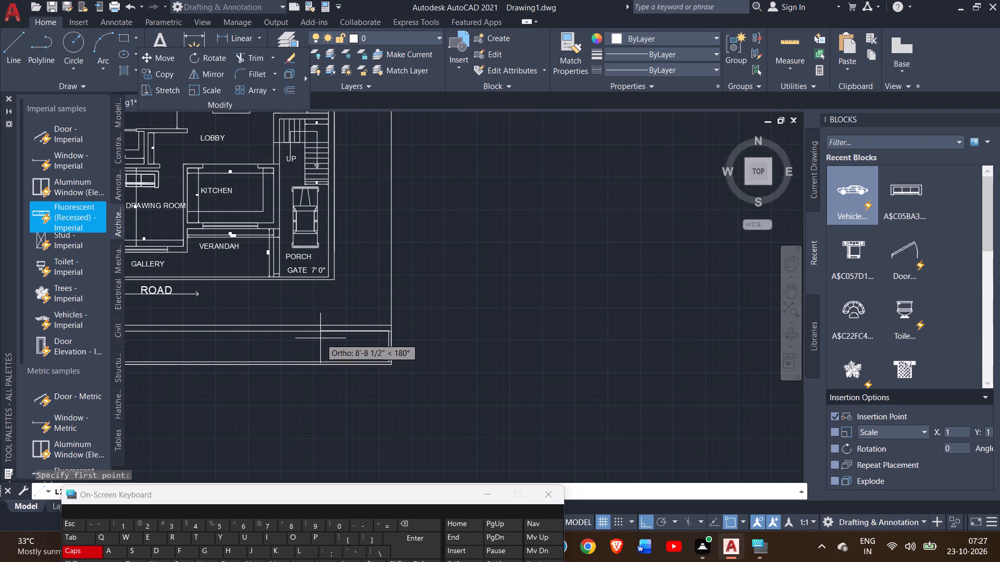
ctrl+scroll(320, 338, up, 2)
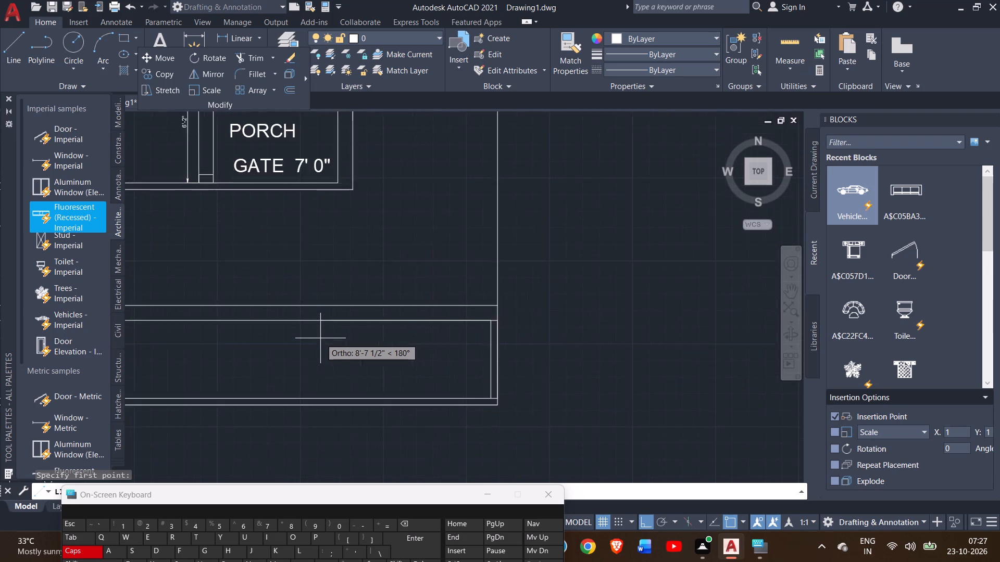
ctrl+scroll(320, 338, up, 1)
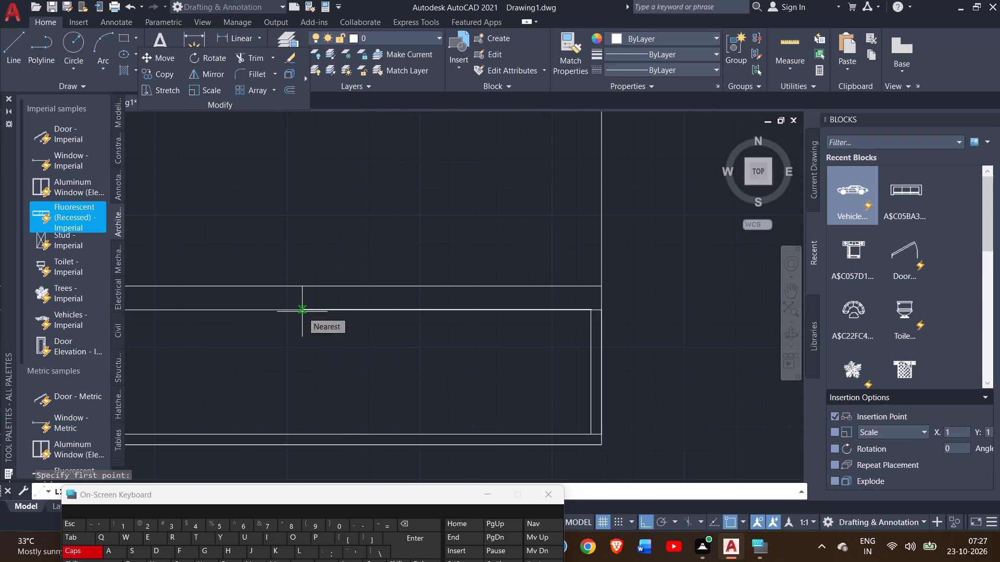
click(302, 312)
click(304, 431)
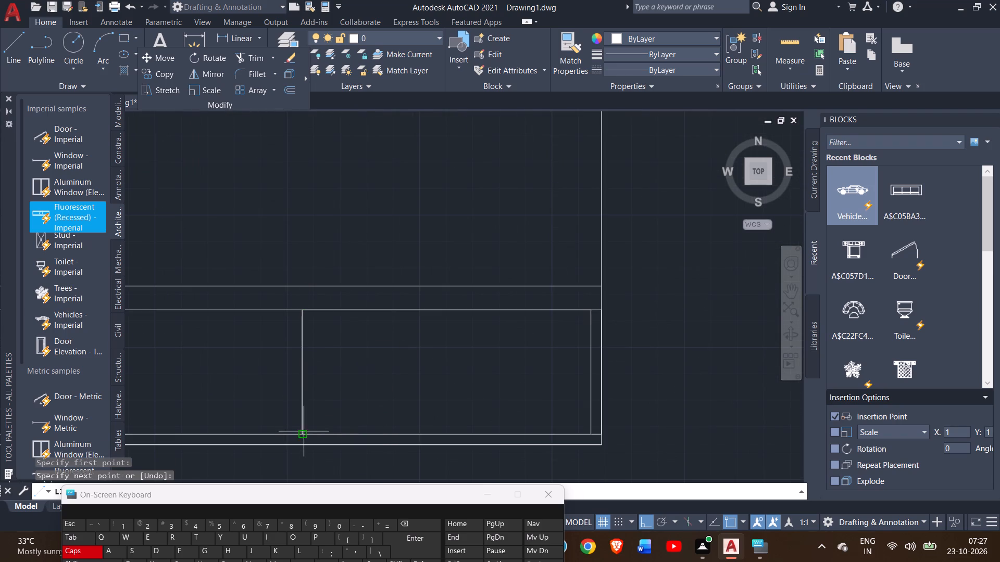
right_click(307, 422)
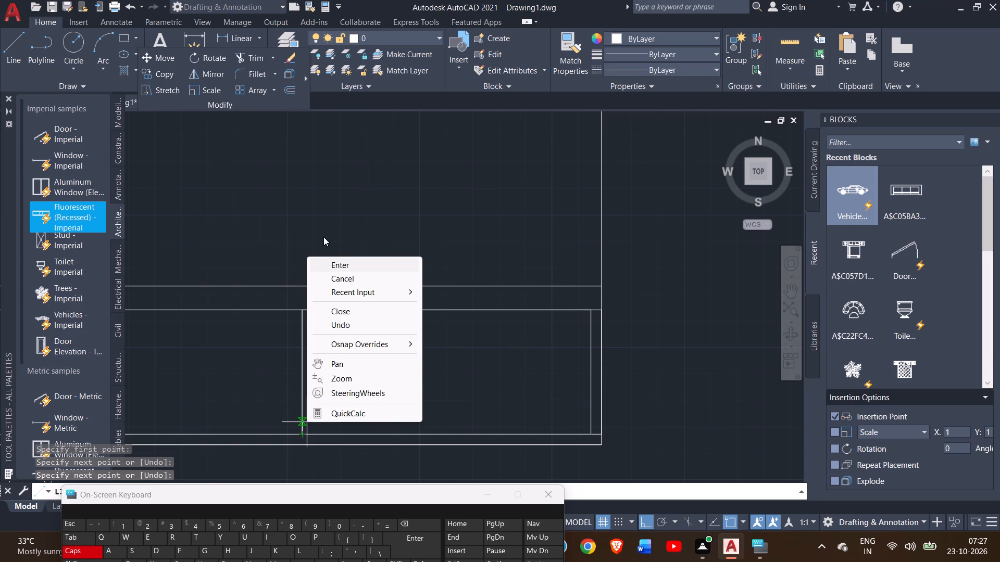
click(331, 259)
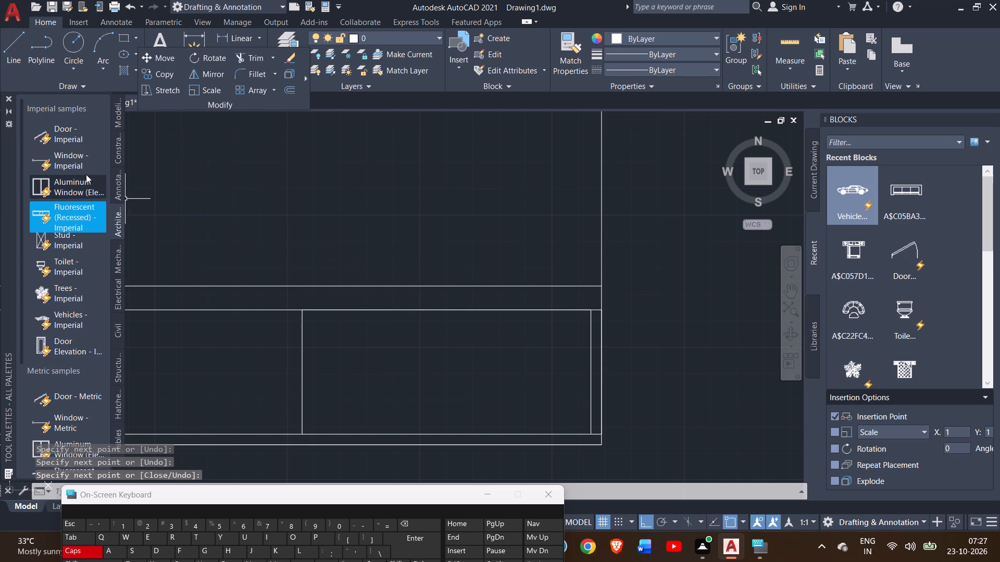
Draw a vertical line extending the new divider from the inner top line up to the title strip's outer top line.
click(16, 63)
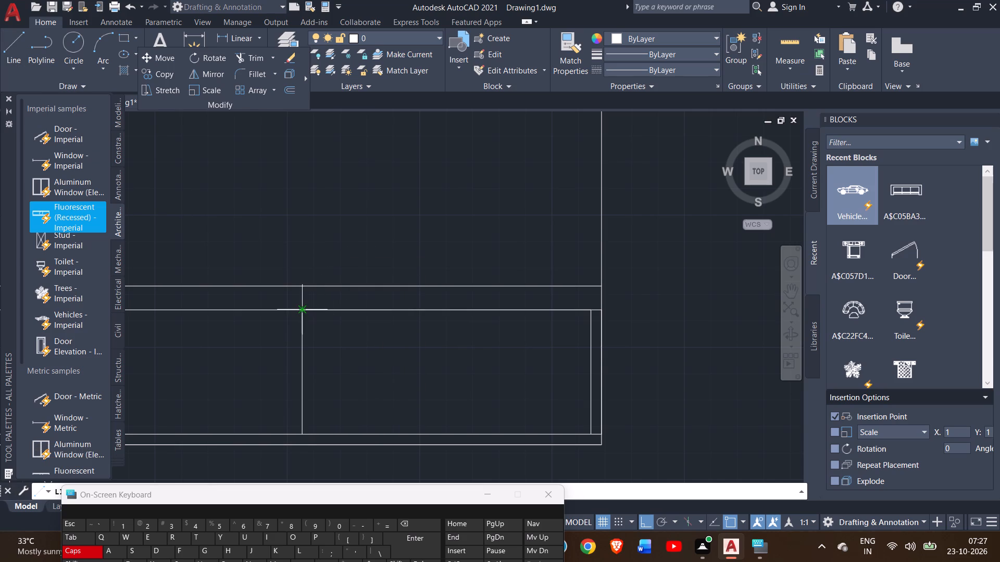
drag(302, 311, 305, 285)
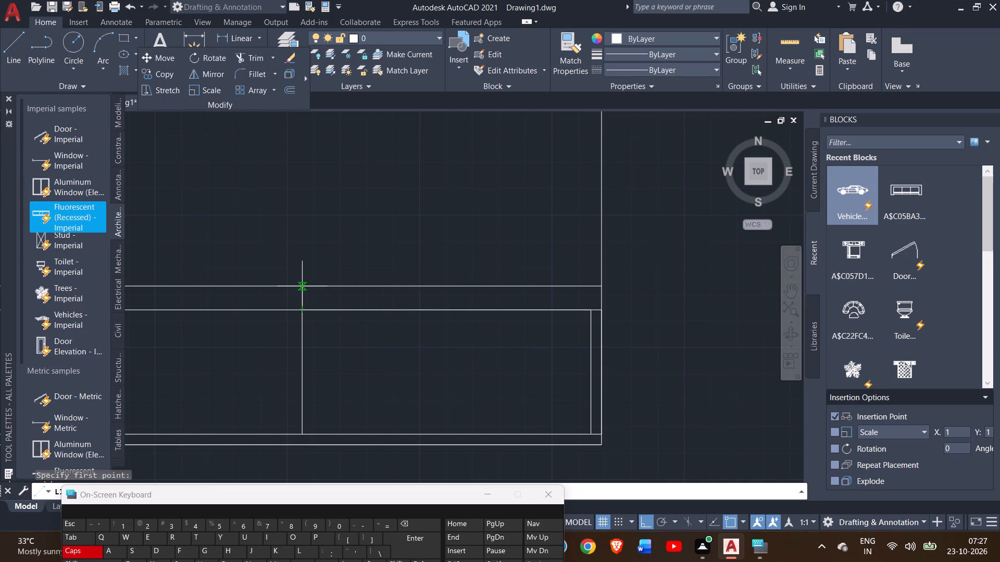
click(305, 285)
right_click(310, 263)
click(330, 268)
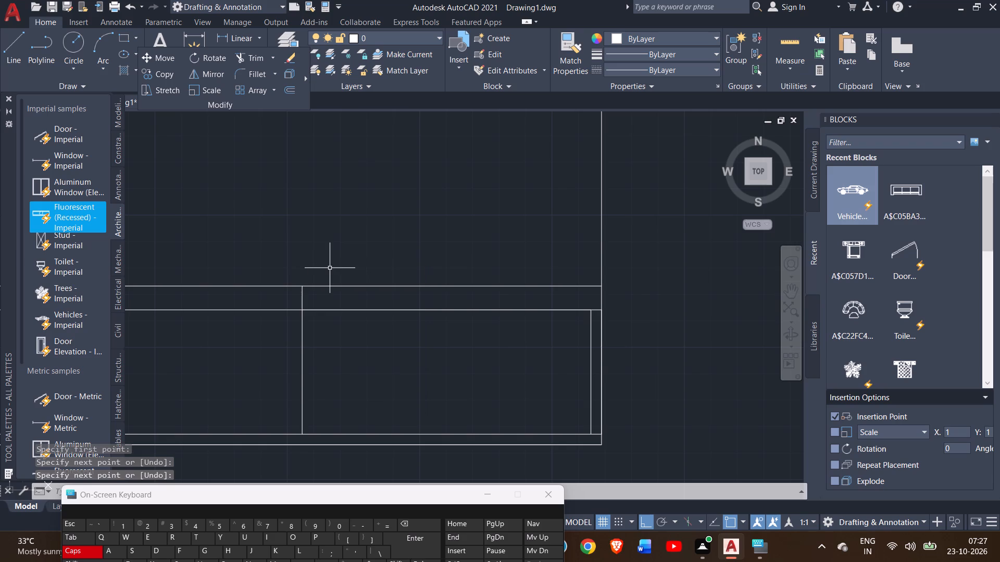
Draw a line 4" from the divider's lower end along the inner bottom line, then straight up to the title strip's outer top line.
click(20, 43)
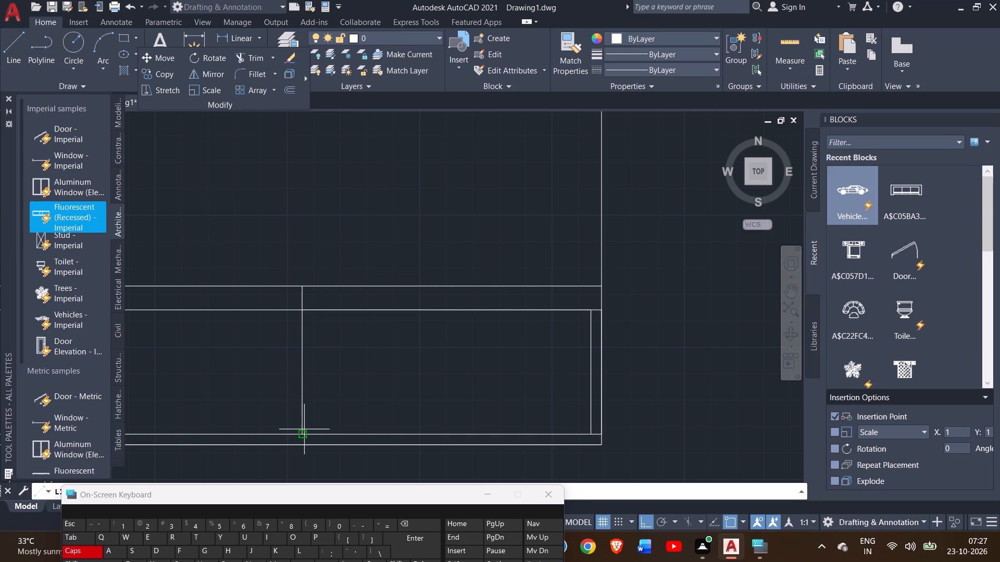
drag(302, 432, 314, 429)
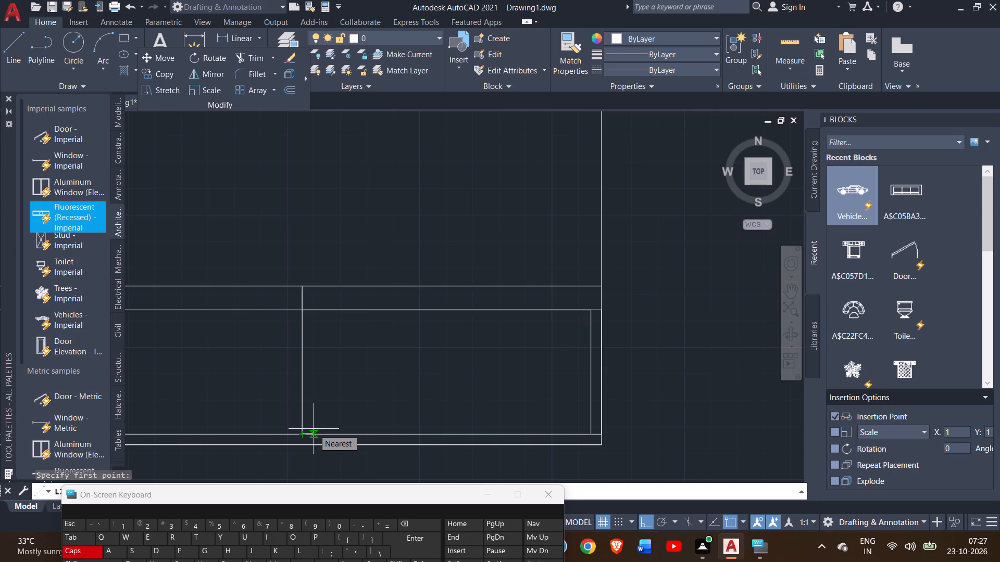
key(4)
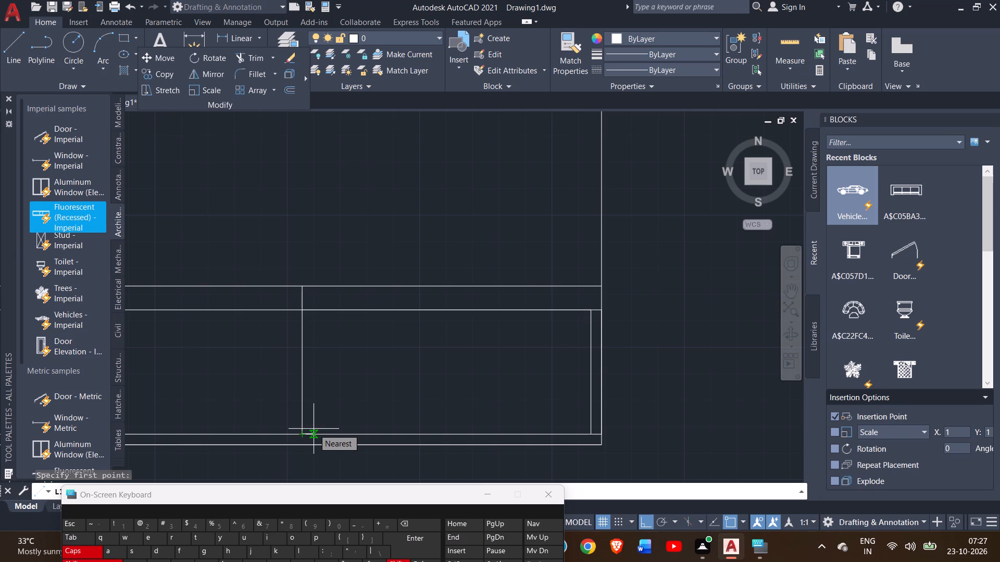
key(shift+quotedbl)
key(Return)
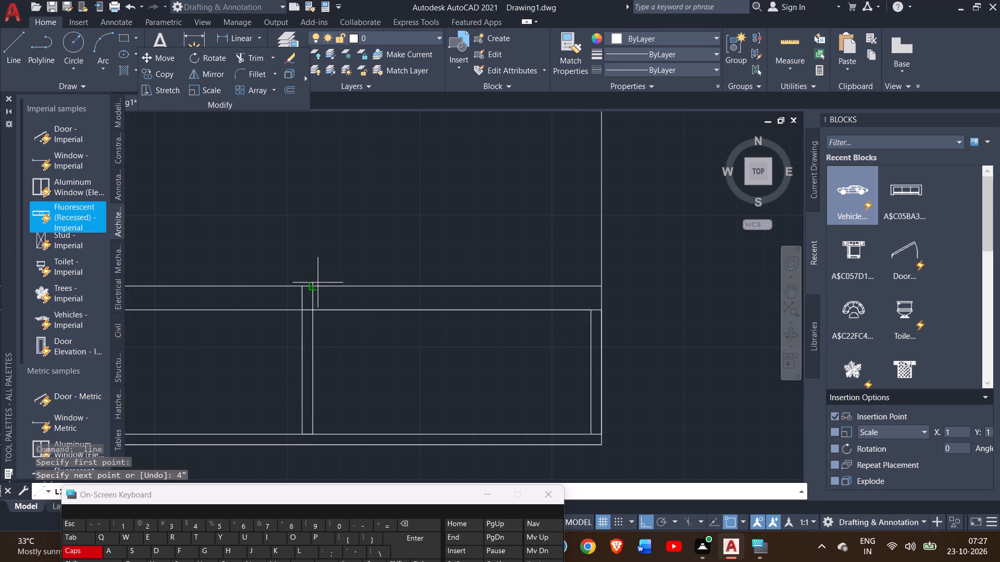
click(314, 288)
right_click(313, 272)
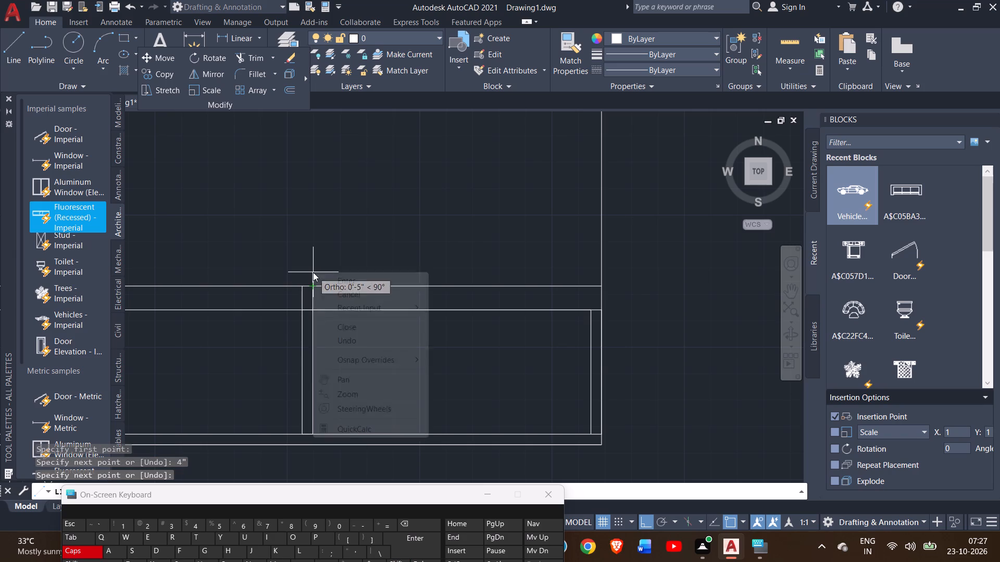
click(323, 275)
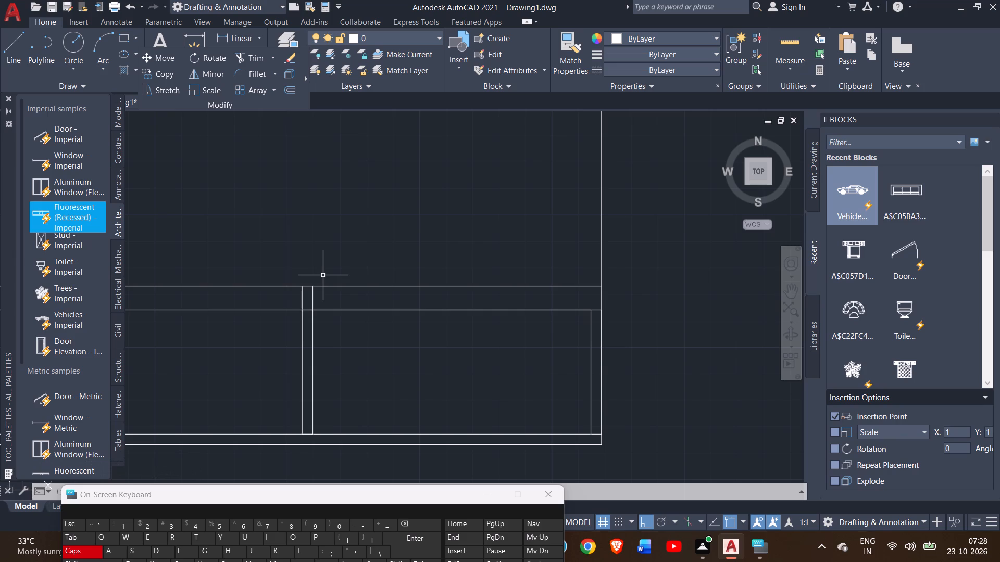
Trim both divider lines above the title strip's inner top line, and the piece of inner top line between them.
click(255, 54)
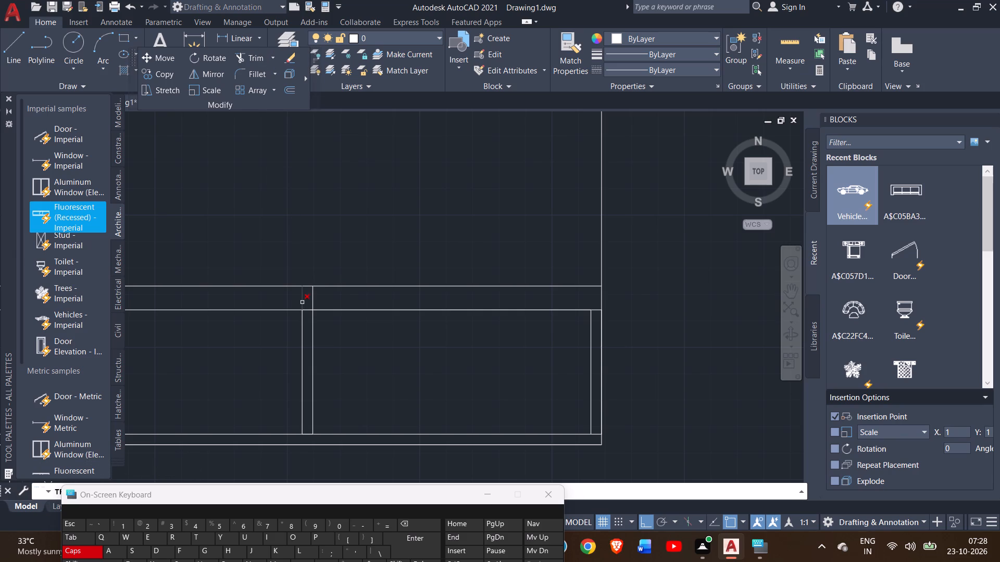
click(302, 302)
ctrl+scroll(302, 302, up, 3)
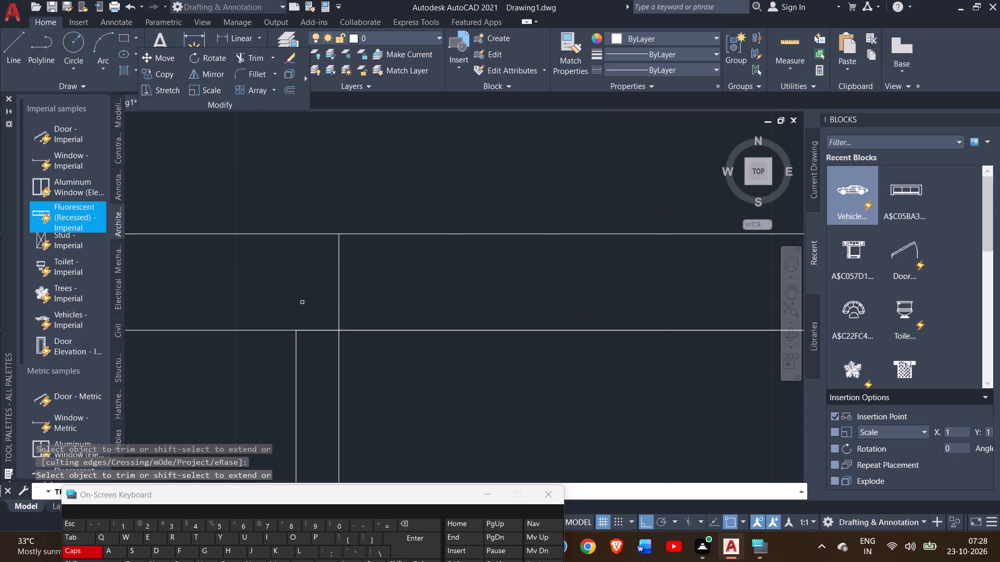
drag(313, 329, 315, 313)
drag(315, 313, 315, 334)
click(315, 334)
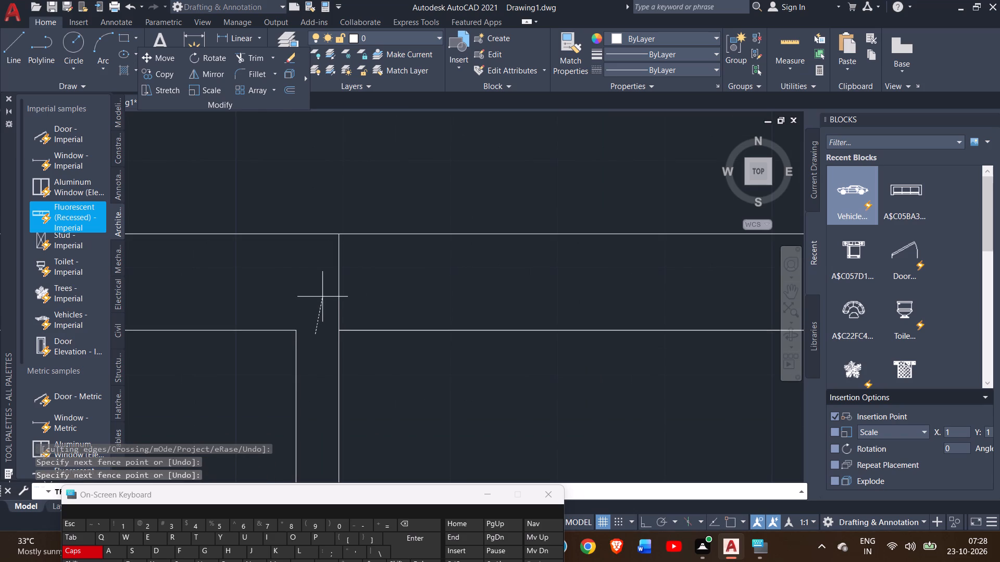
drag(322, 293, 337, 289)
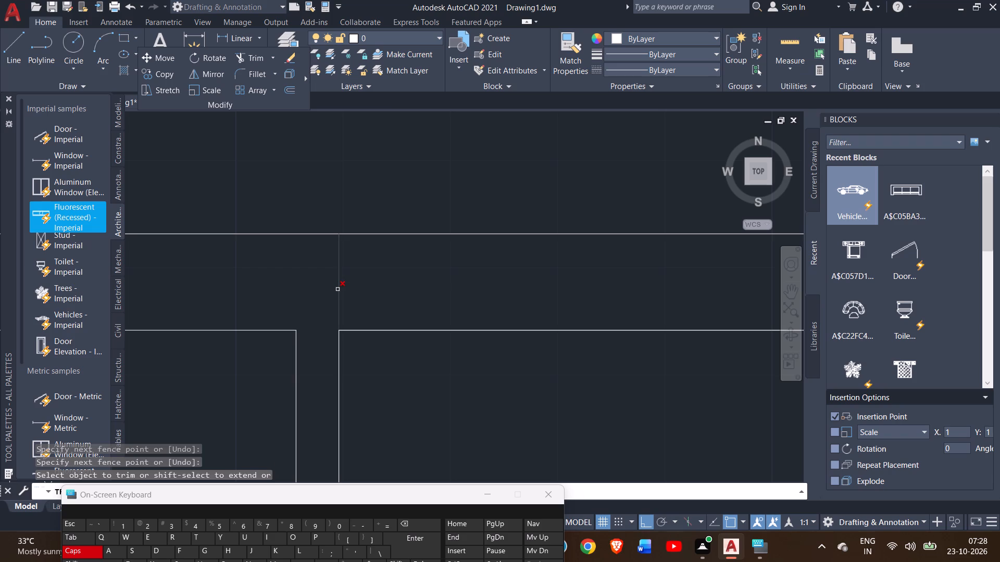
click(337, 289)
right_click(337, 289)
click(353, 303)
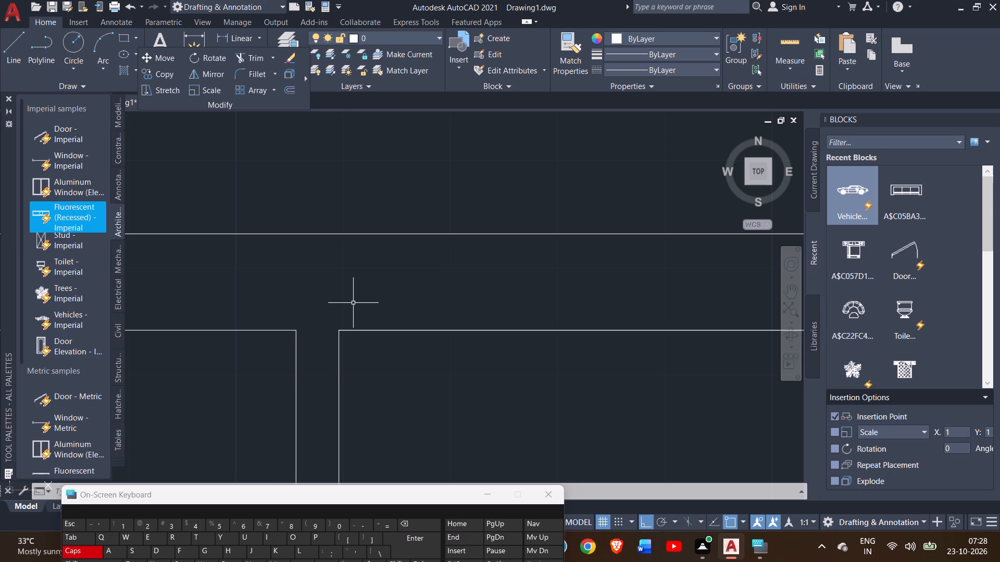
ctrl+scroll(353, 303, down, 4)
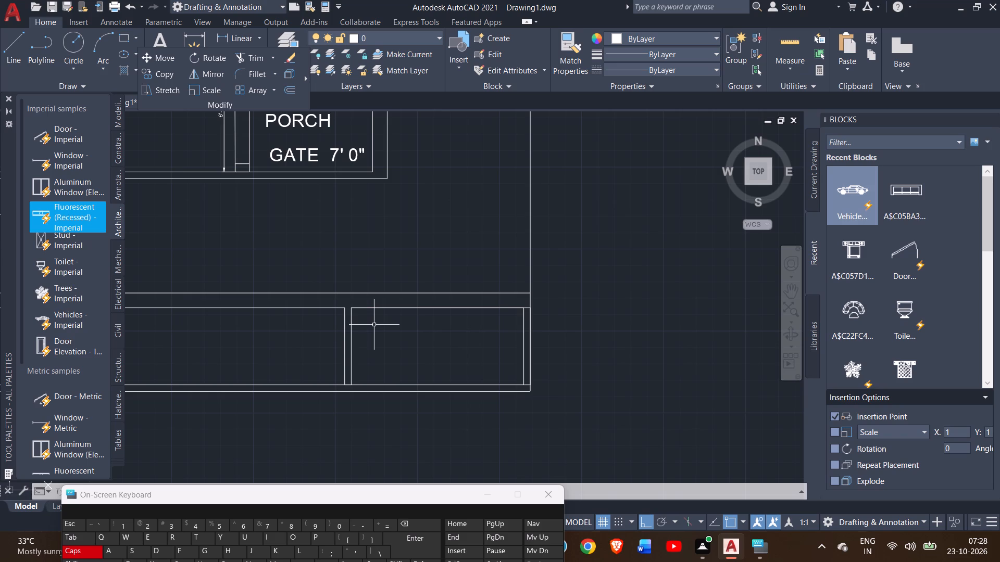
Draw a vertical line halving the title strip compartment beside the sheet's right edge, from the inner top line to the inner bottom line.
click(21, 65)
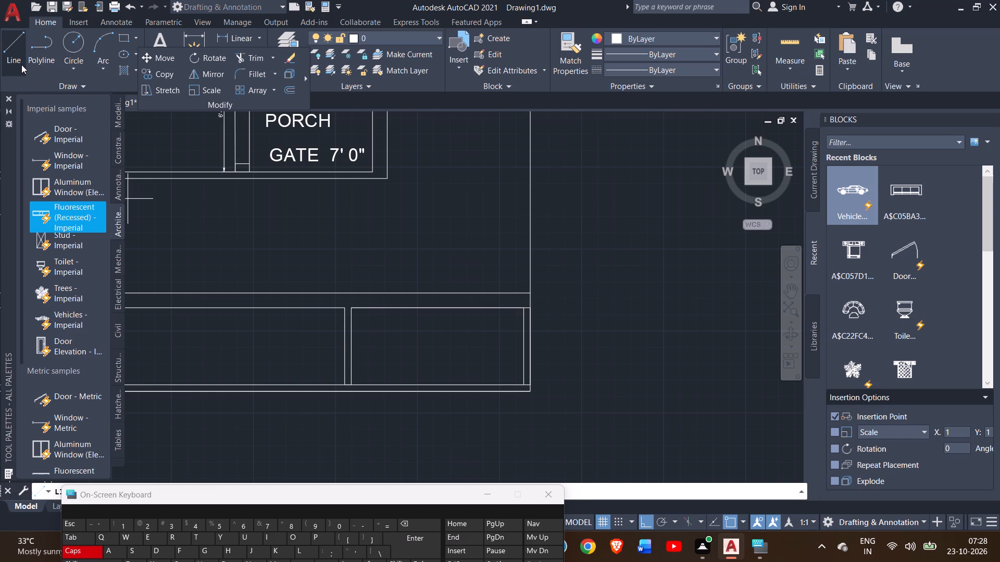
drag(439, 307, 442, 386)
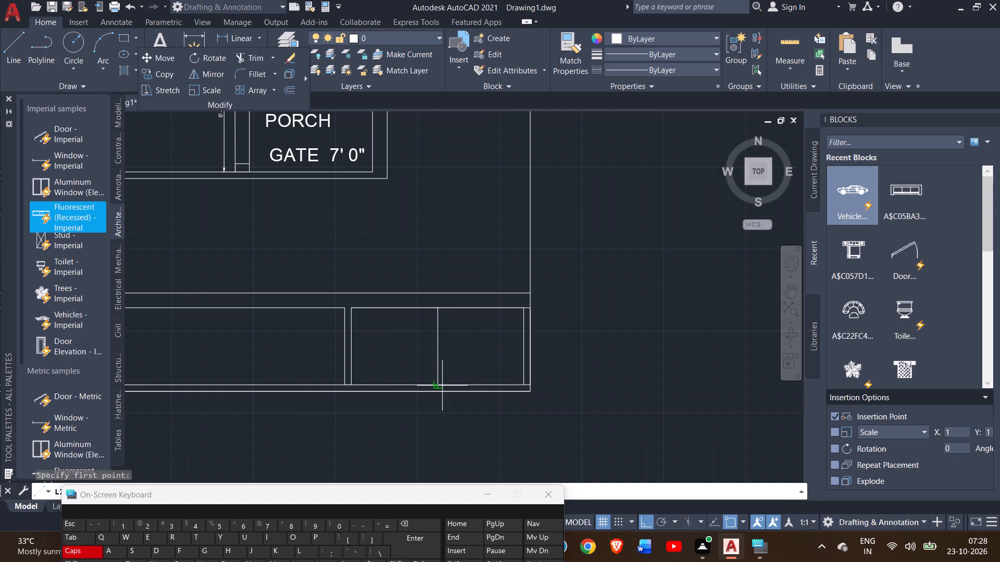
drag(442, 386, 440, 387)
click(440, 387)
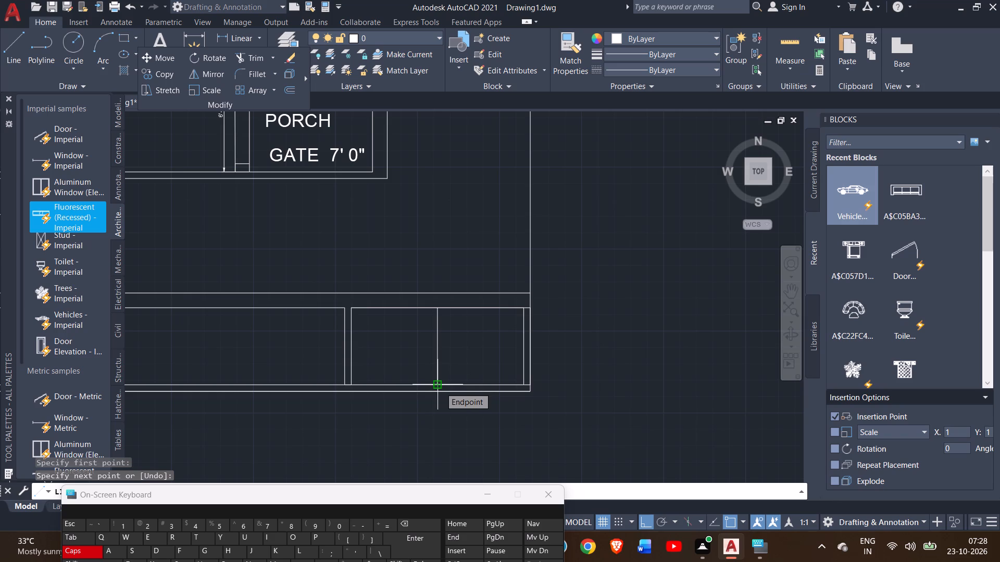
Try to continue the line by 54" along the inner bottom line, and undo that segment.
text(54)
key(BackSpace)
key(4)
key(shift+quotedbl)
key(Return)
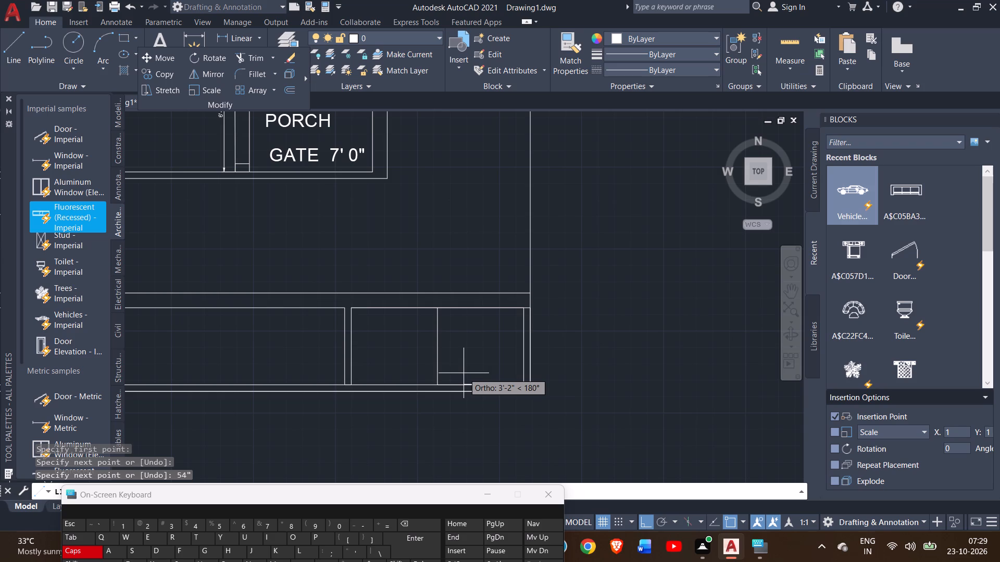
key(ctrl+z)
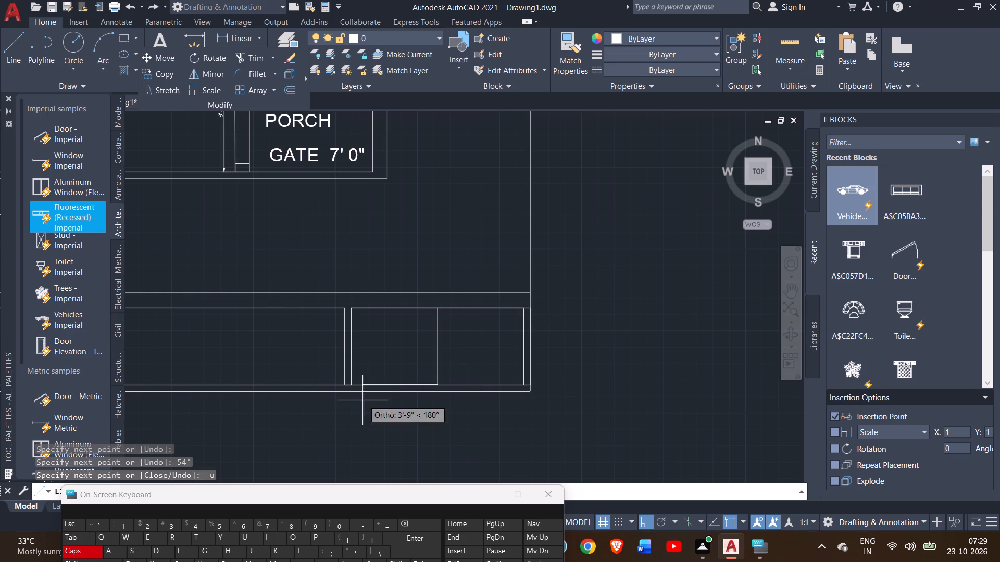
Continue the line 4" along the inner bottom line toward the sheet's right edge, then straight up to the inner top line.
key(4)
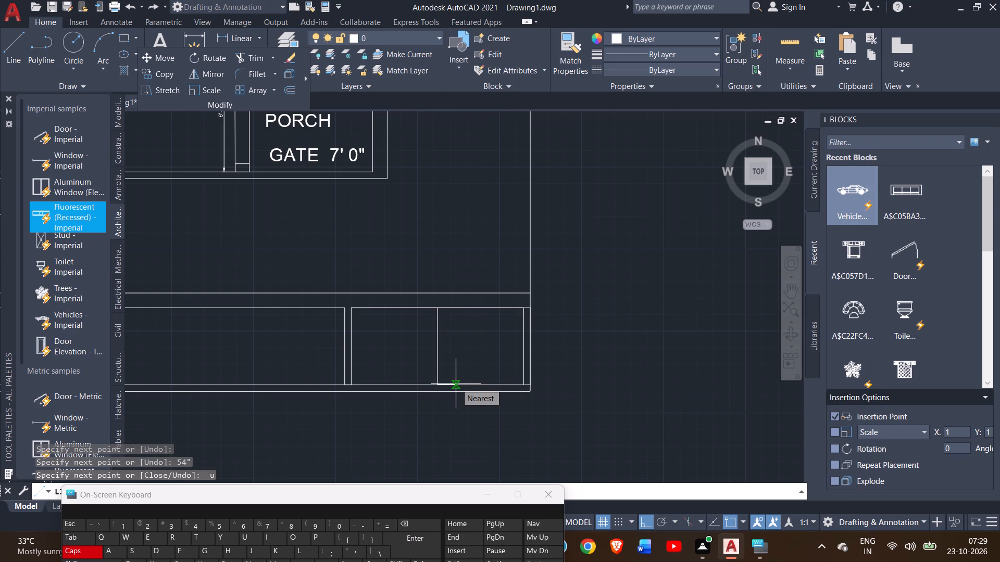
key(shift+quotedbl)
key(Return)
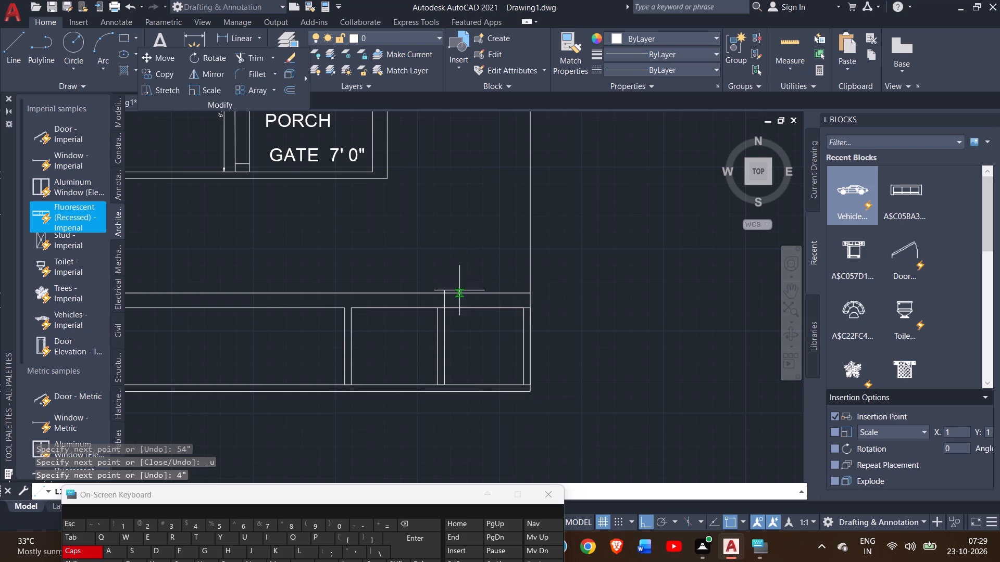
click(447, 305)
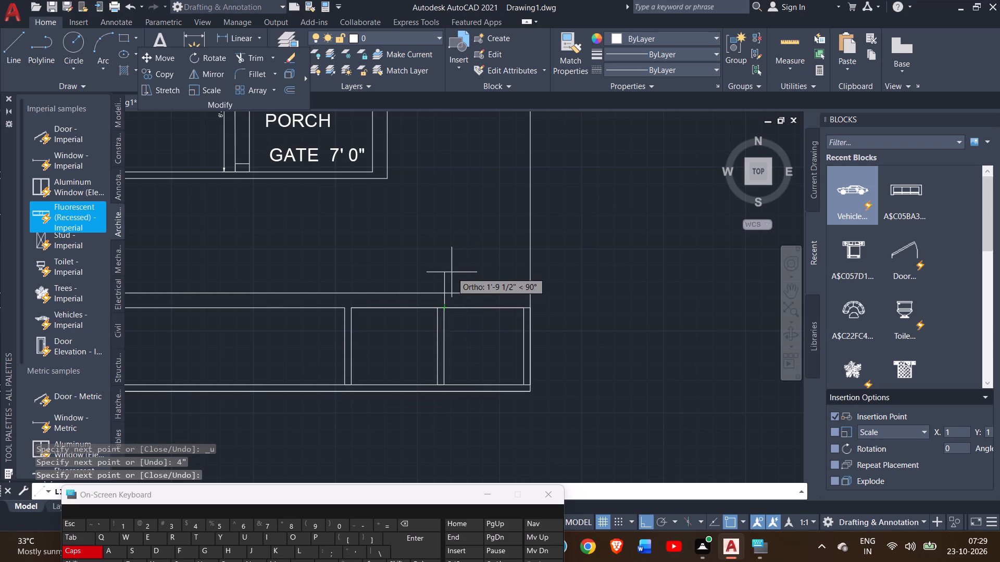
right_click(452, 272)
click(469, 277)
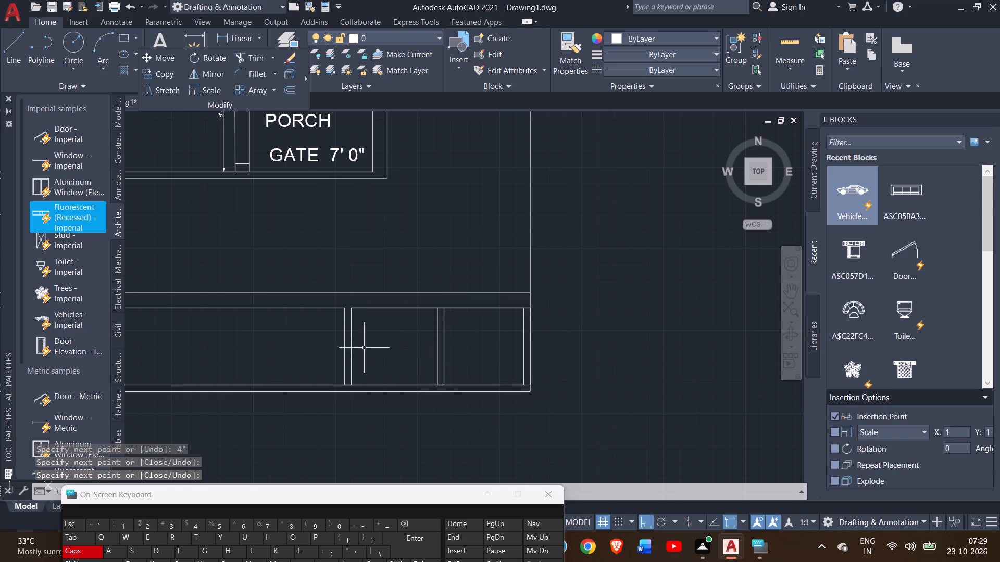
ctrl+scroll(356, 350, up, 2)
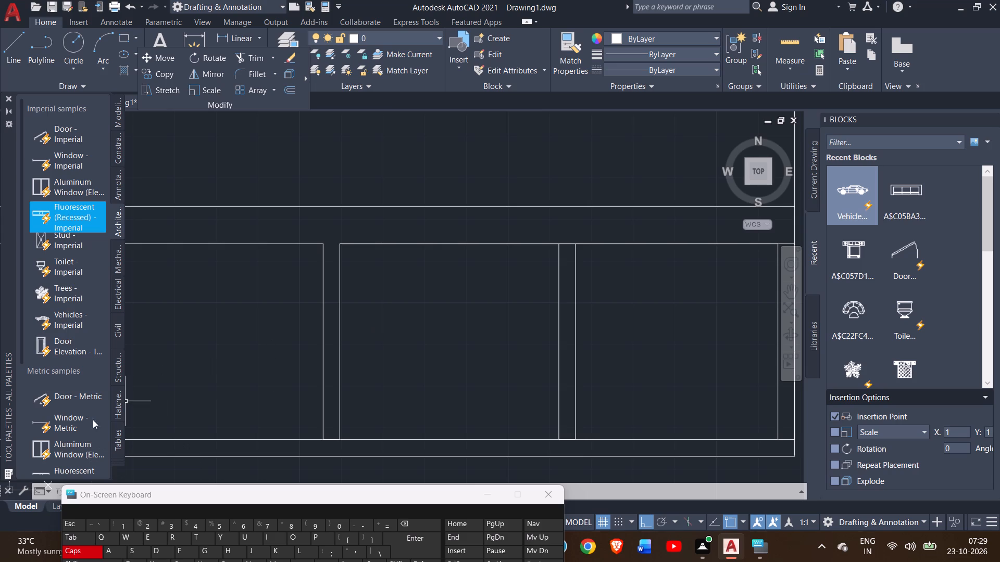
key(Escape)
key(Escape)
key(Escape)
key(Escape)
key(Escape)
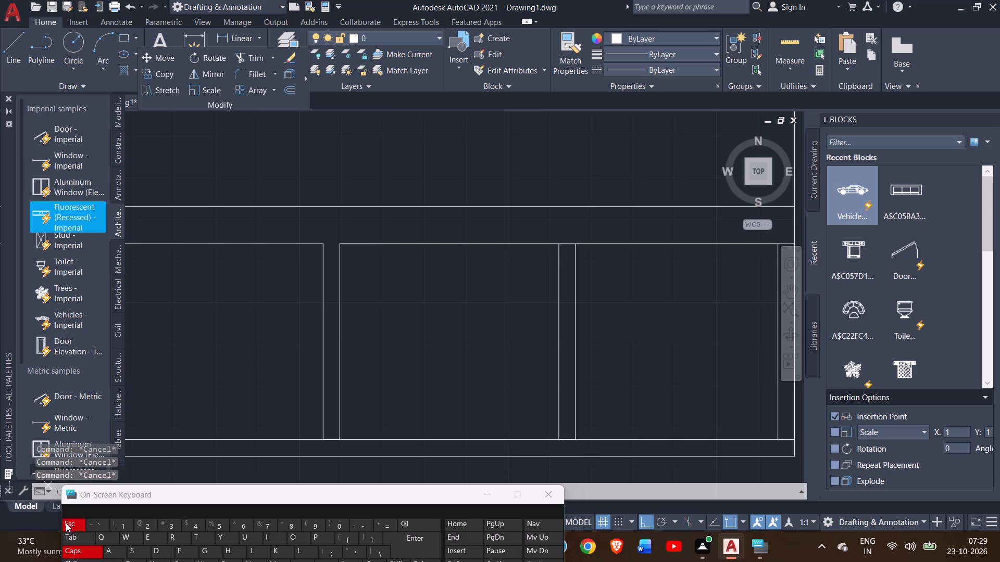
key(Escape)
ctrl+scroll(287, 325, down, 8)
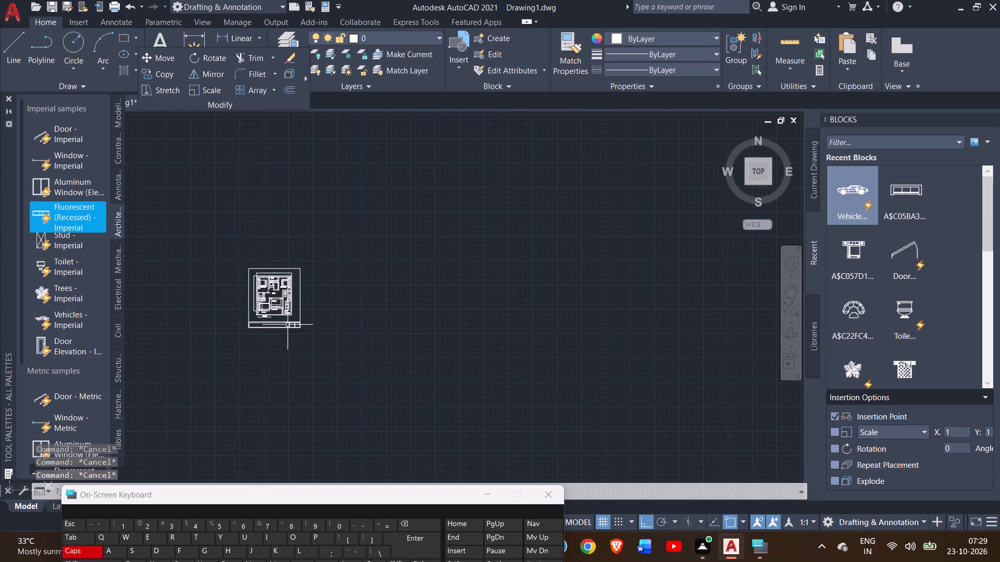
Start single-line text in the title strip's second compartment from the sheet's right edge, with height 6" and rotation angle 0.
ctrl+scroll(287, 325, up, 9)
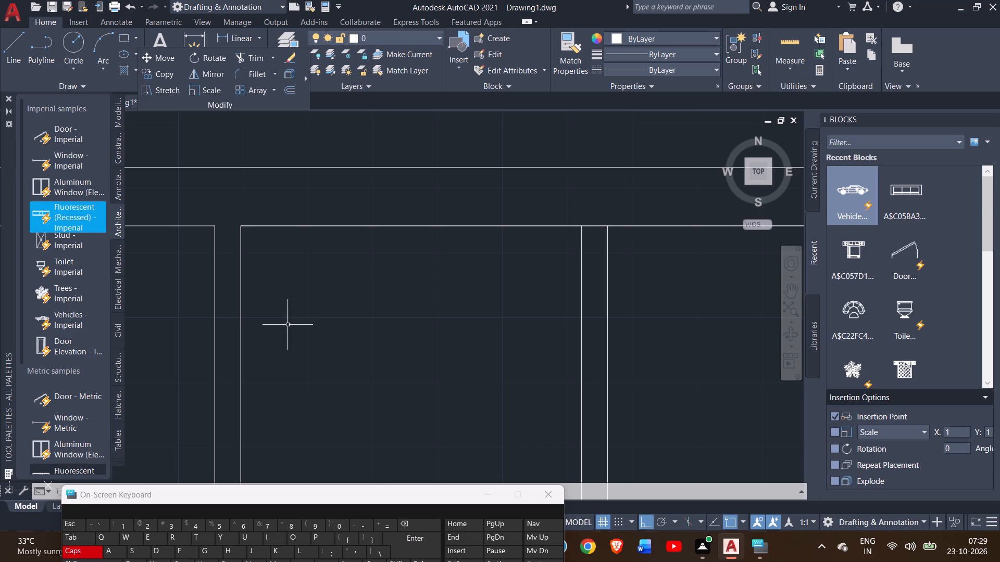
text(TE)
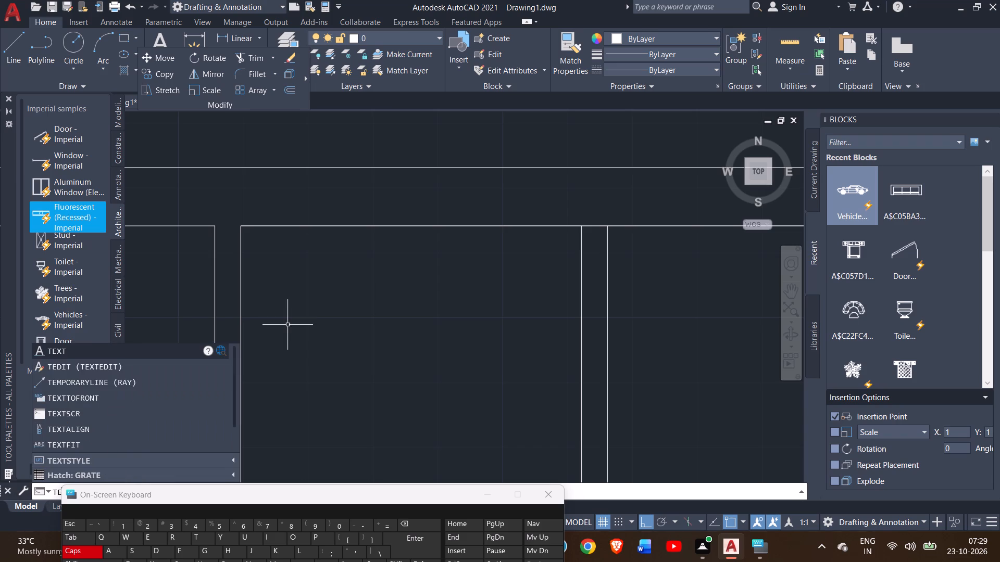
text(XT)
key(Return)
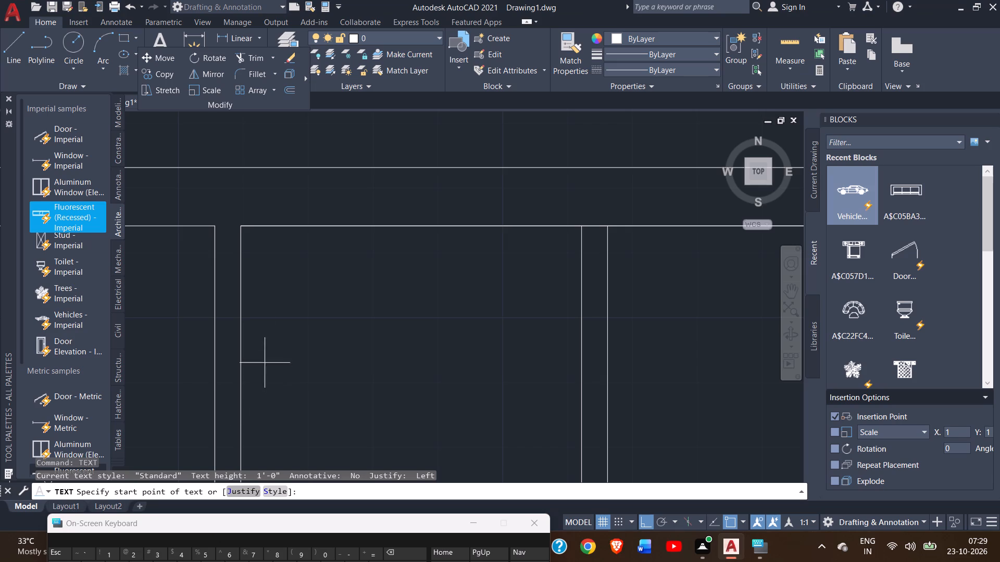
click(281, 288)
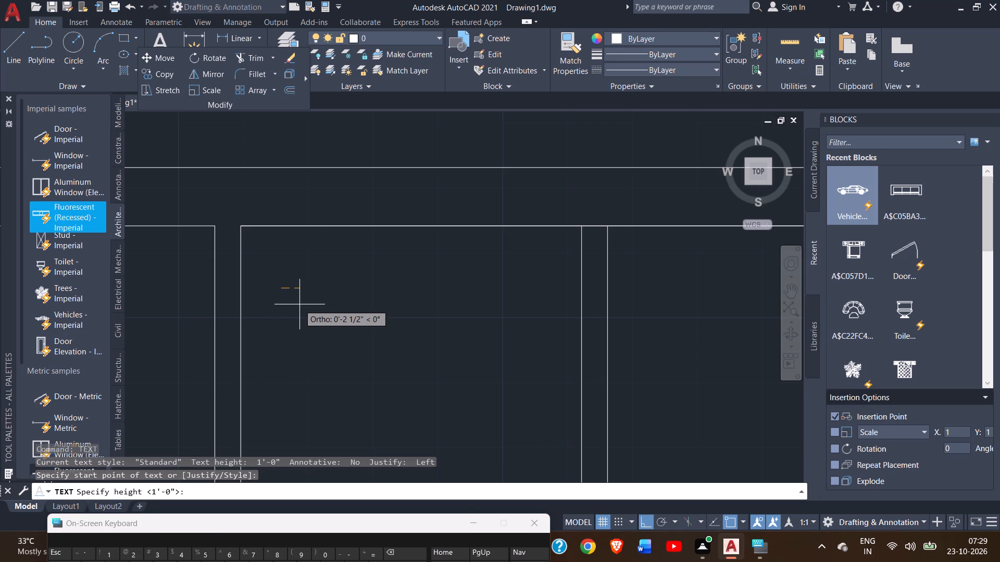
click(215, 493)
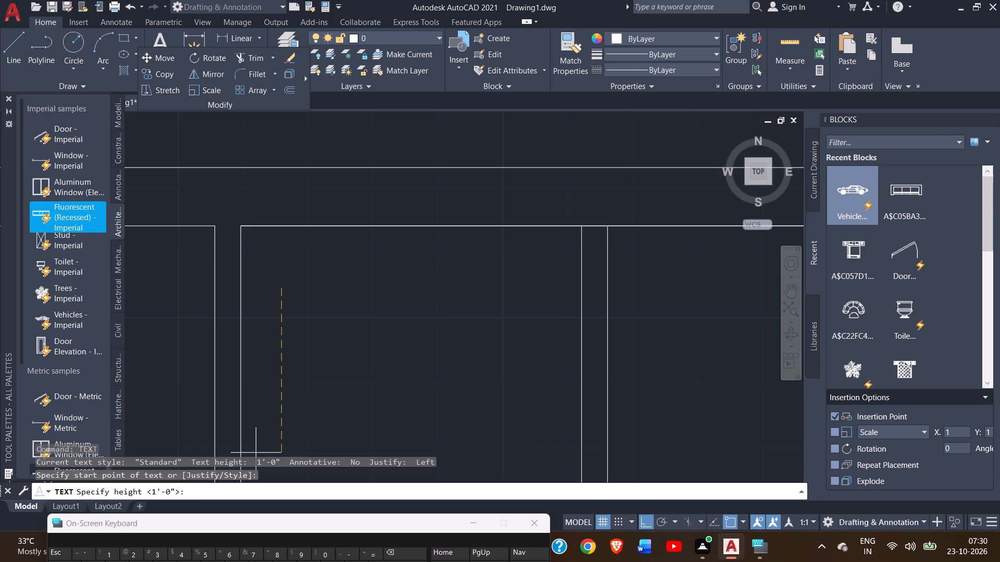
key(6)
key(shift+quotedbl)
key(Return)
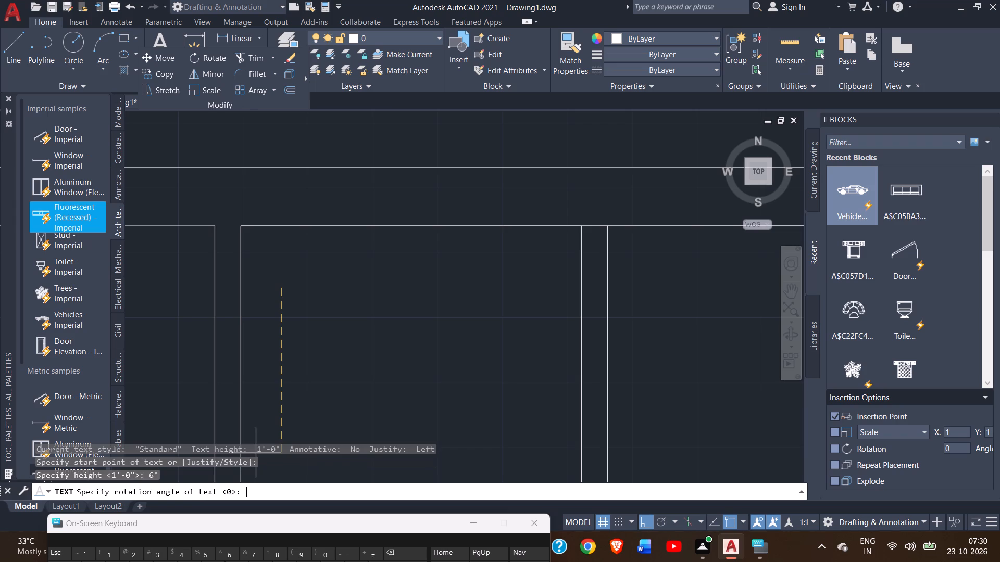
key(0)
key(Return)
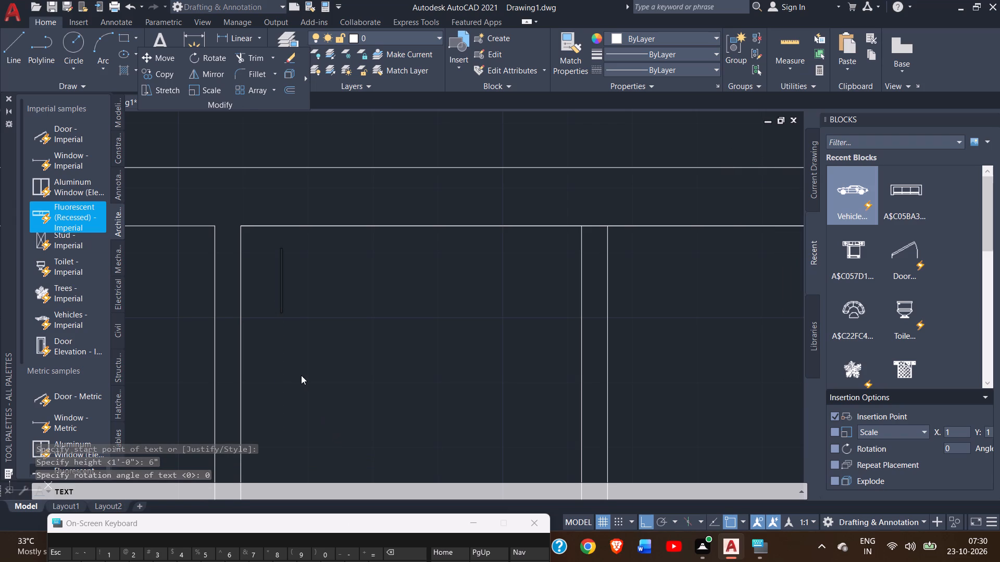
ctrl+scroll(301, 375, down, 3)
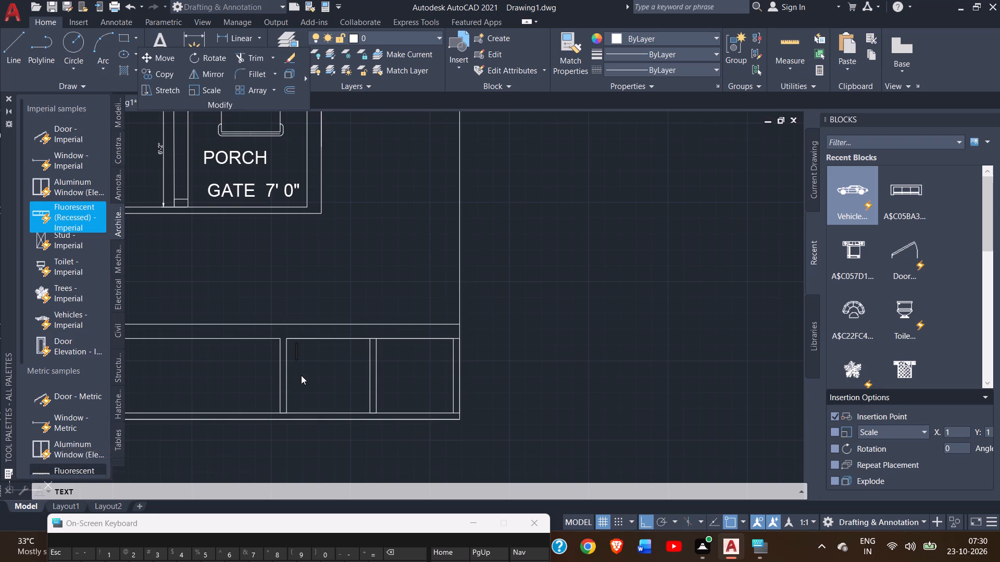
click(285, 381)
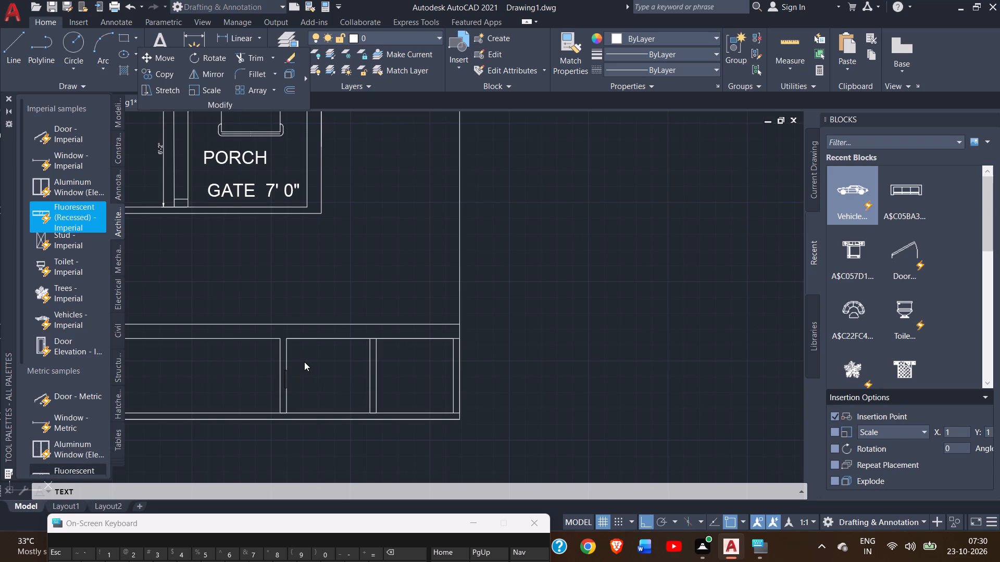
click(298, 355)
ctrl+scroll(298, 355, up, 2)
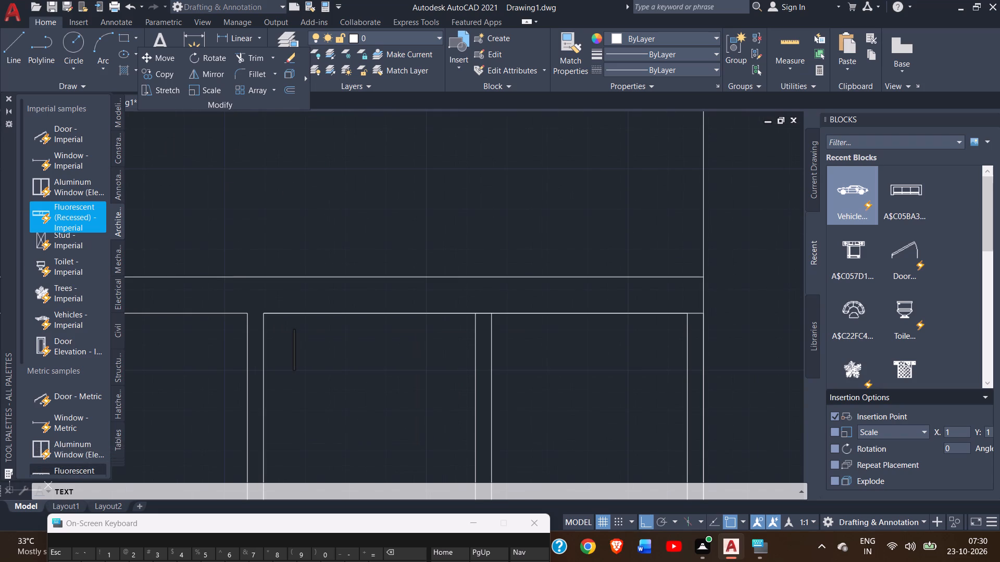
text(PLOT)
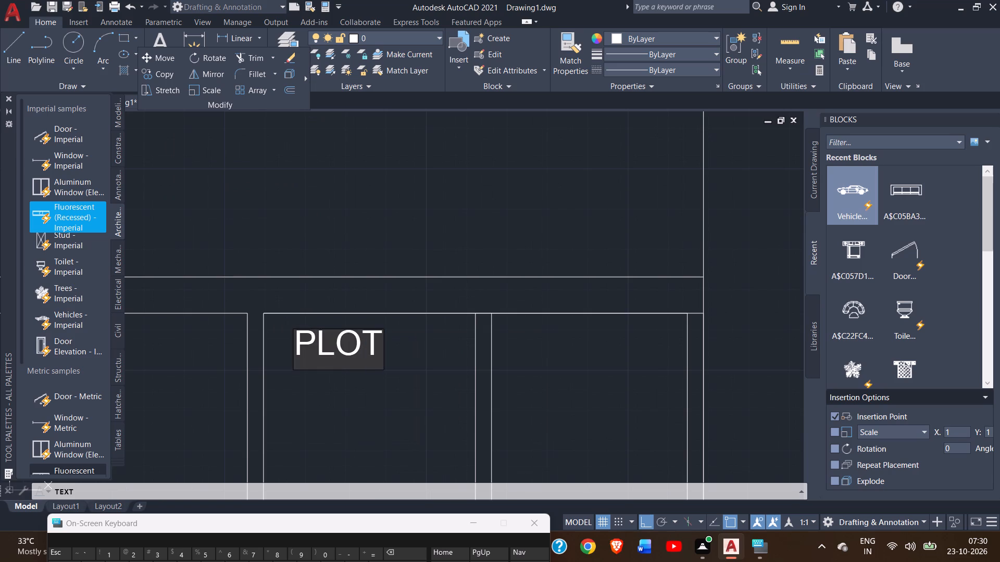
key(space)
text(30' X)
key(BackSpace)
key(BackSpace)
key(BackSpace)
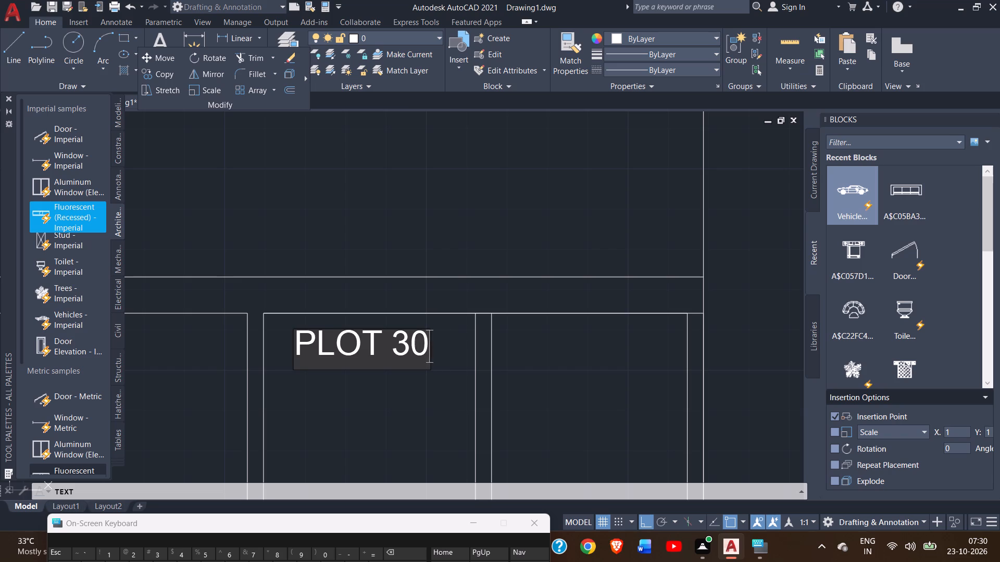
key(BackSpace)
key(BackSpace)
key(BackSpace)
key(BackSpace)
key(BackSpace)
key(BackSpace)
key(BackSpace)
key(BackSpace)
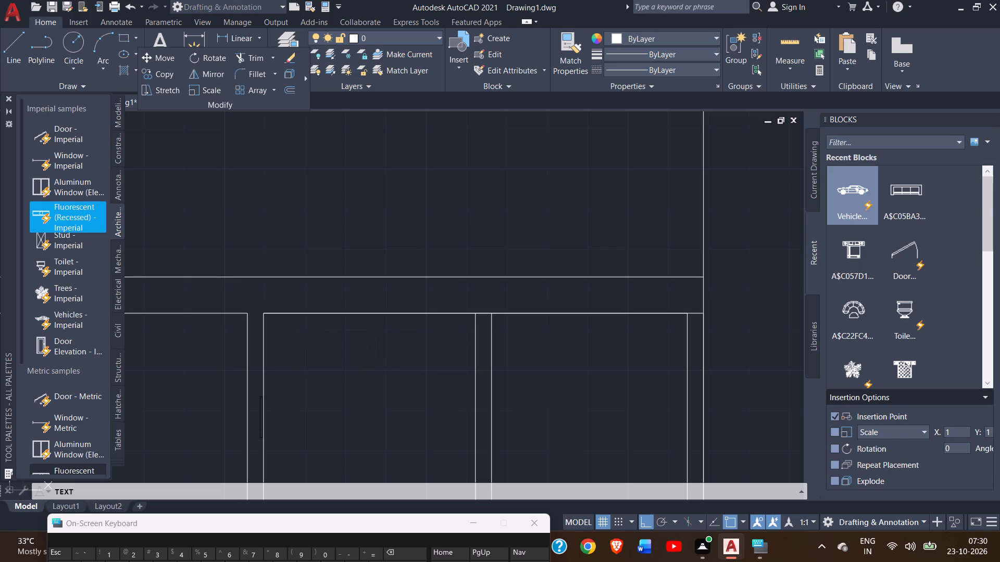
Write the text PLOT 30' X30' from the upper-left corner of the title strip's second compartment from the sheet's right edge.
click(266, 347)
text(PLOT)
key(space)
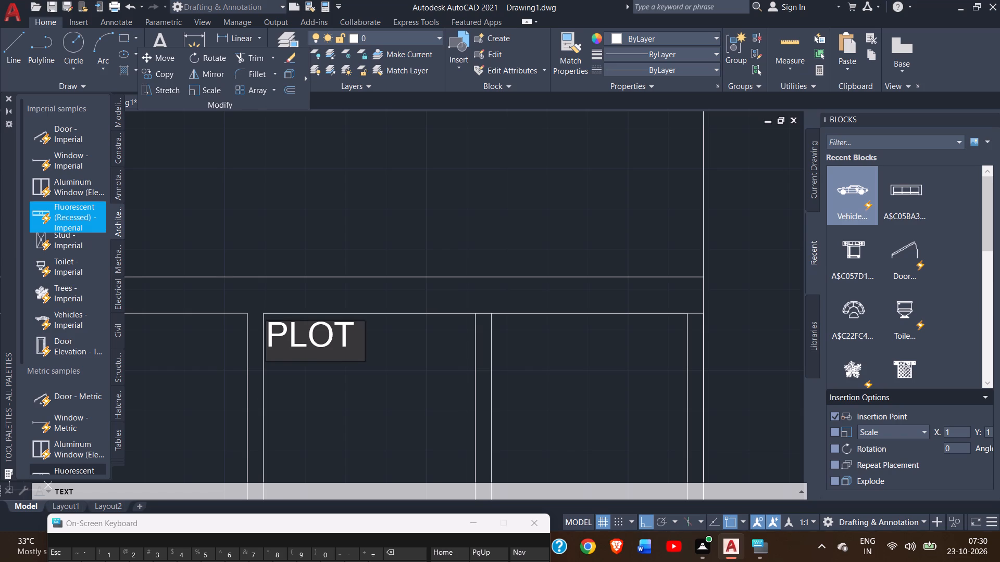
text(30)
text(')
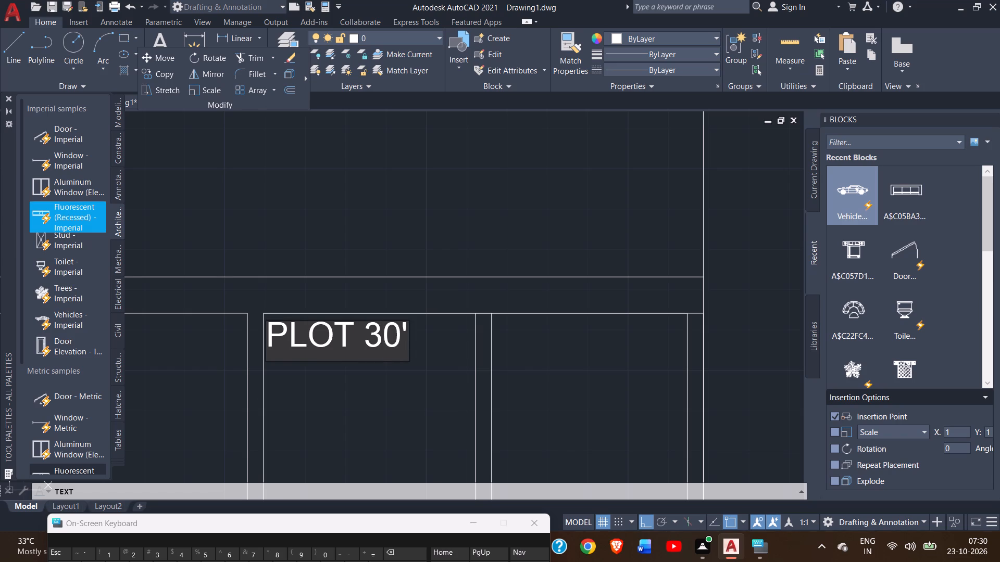
key(space)
key(x)
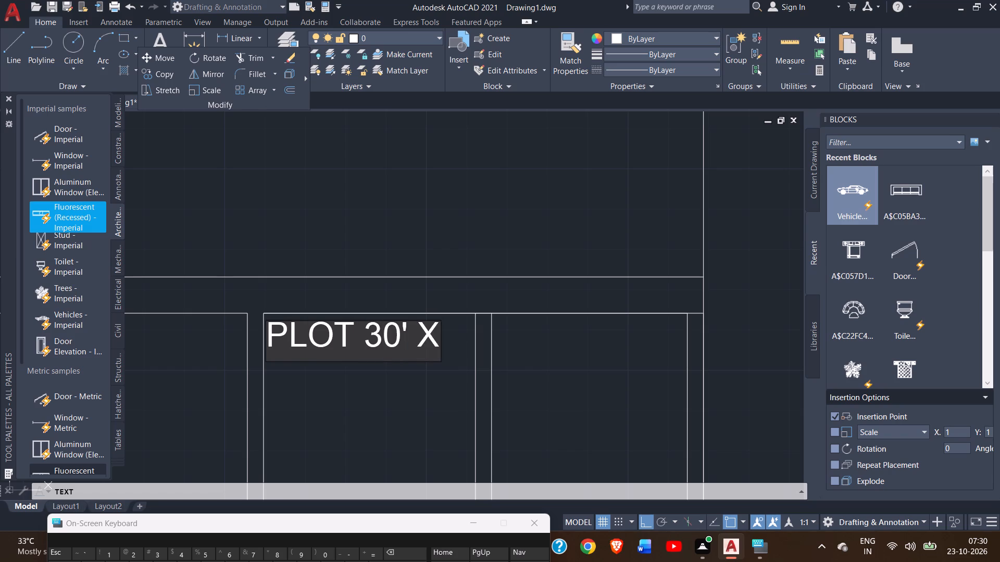
text(30)
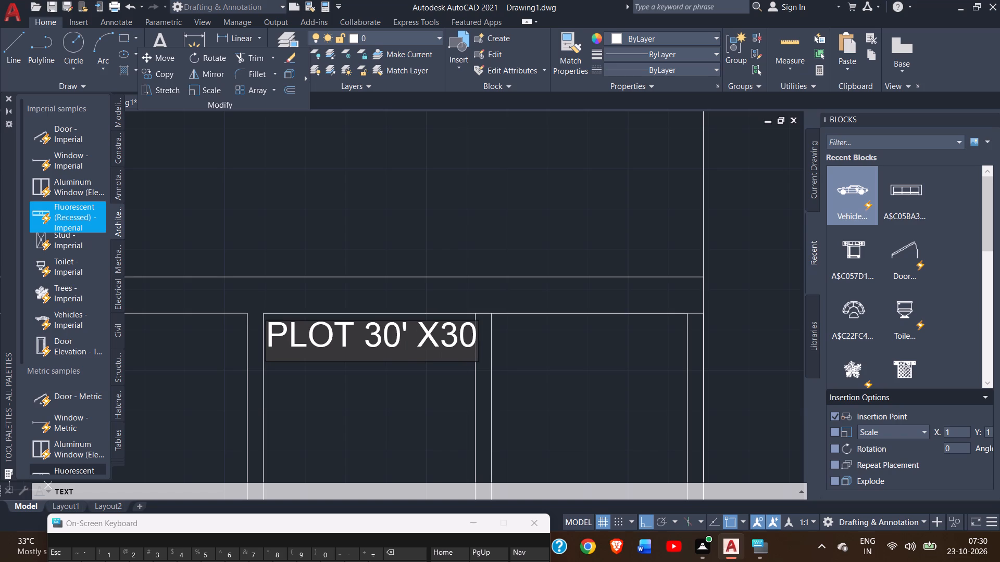
key(semicolon)
key(BackSpace)
key(apostrophe)
Write GROUND, FLOOR and PLAN on three successive lines below the plot size text in the same compartment.
ctrl+scroll(286, 353, down, 2)
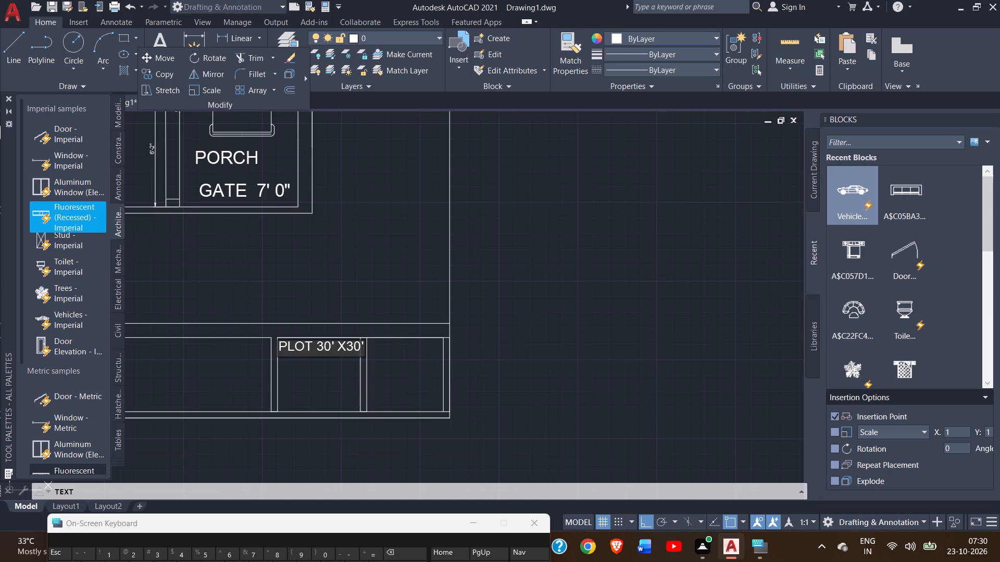
click(287, 375)
ctrl+scroll(287, 375, up, 2)
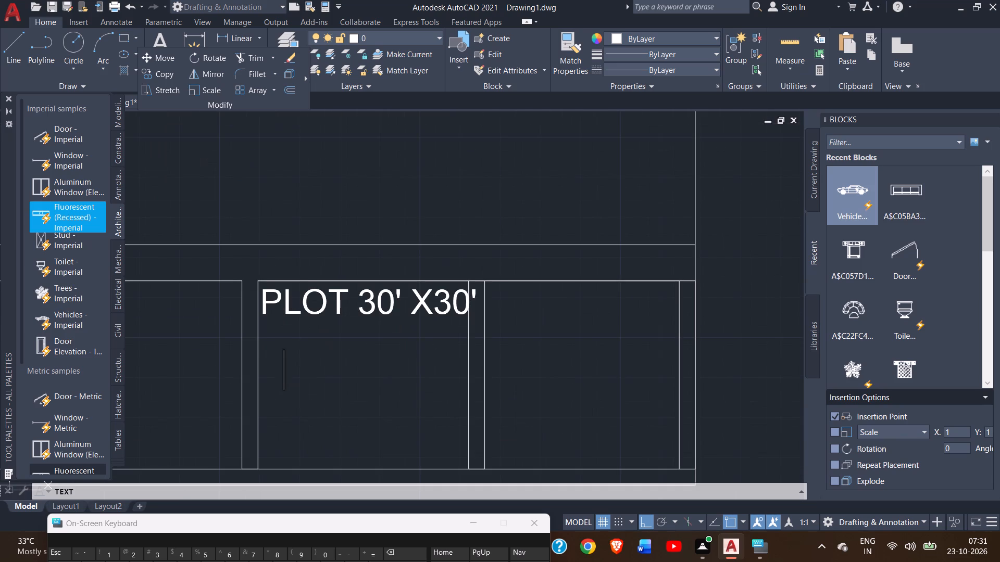
click(266, 369)
text(GROUND)
key(Return)
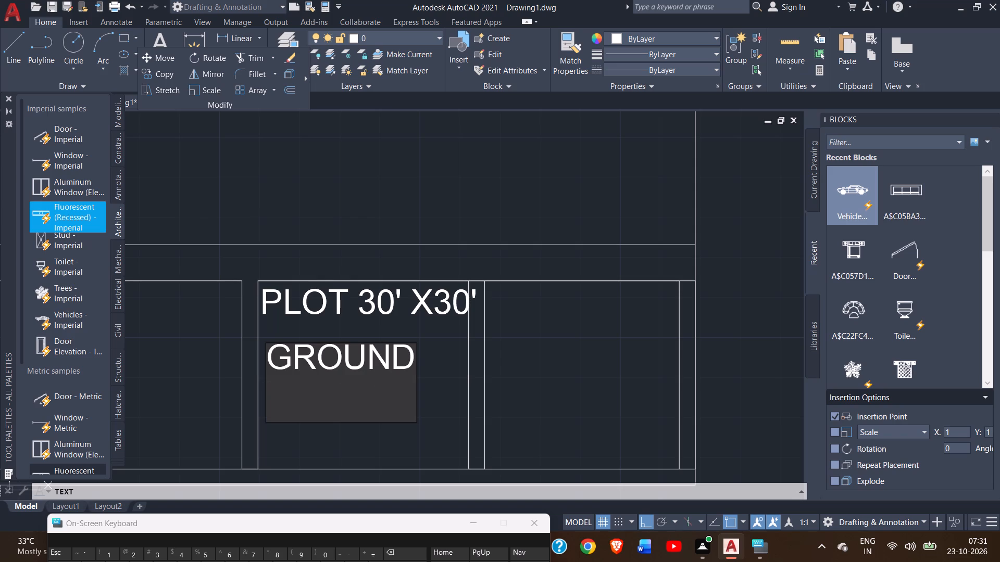
text(FLOOR)
key(Return)
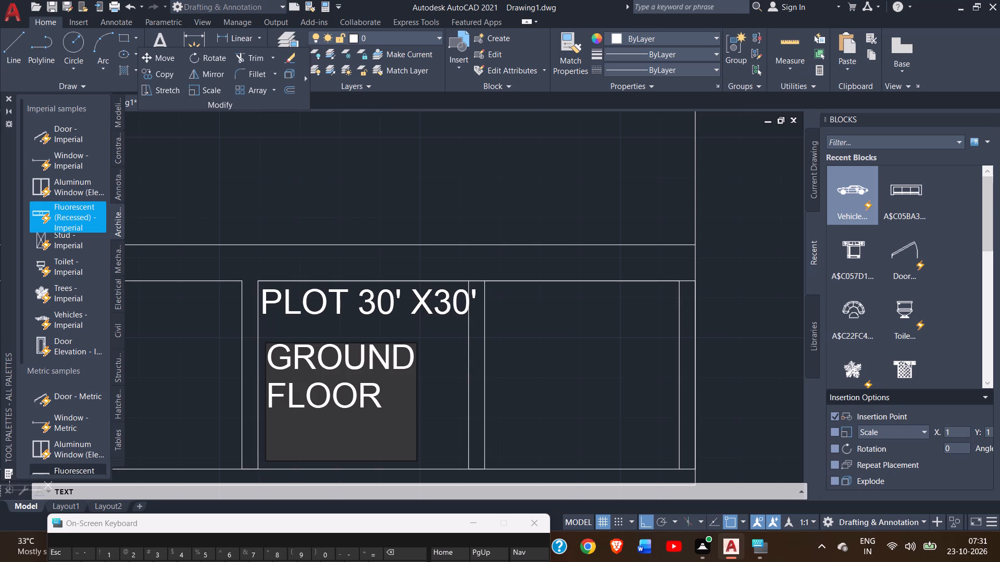
text(PLA)
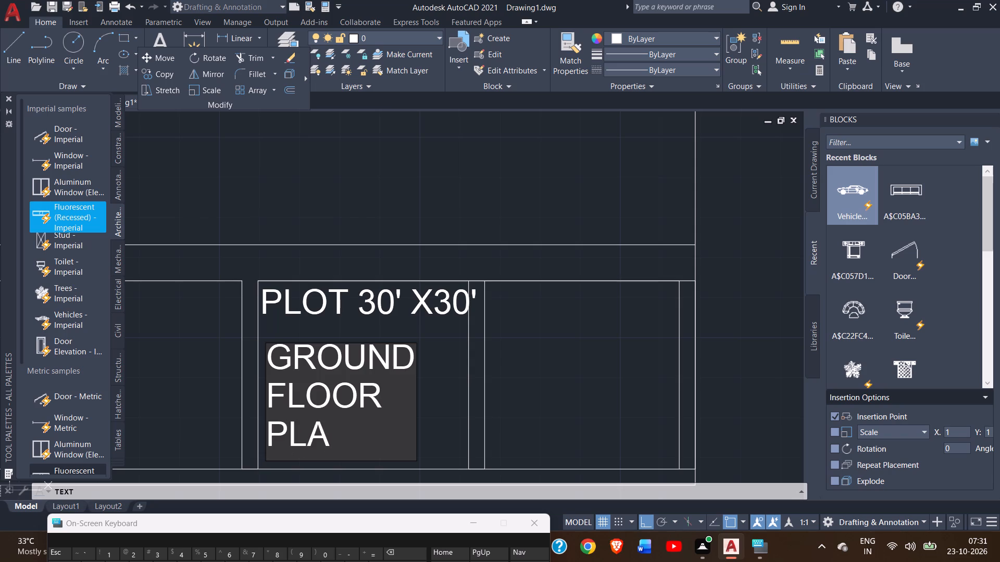
key(n)
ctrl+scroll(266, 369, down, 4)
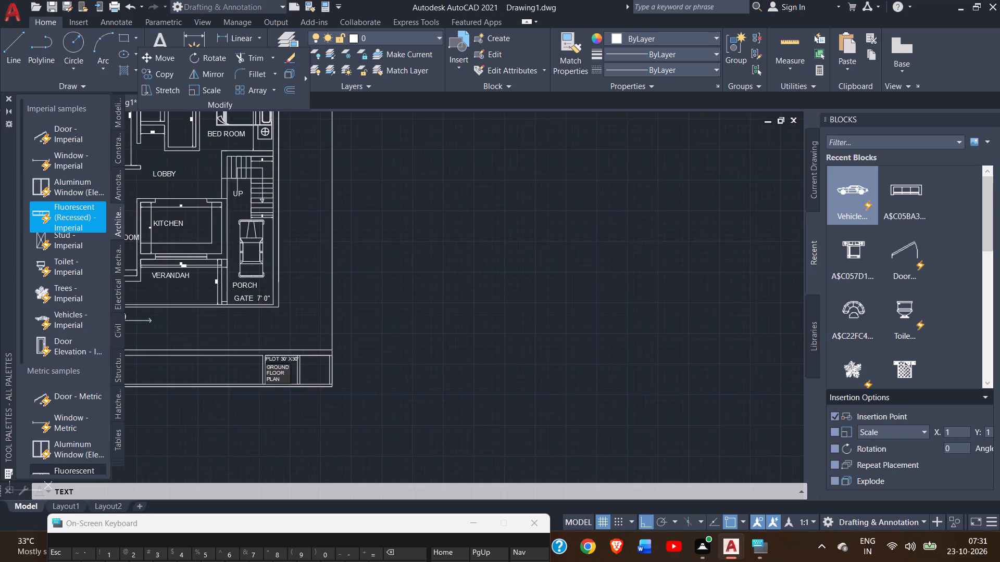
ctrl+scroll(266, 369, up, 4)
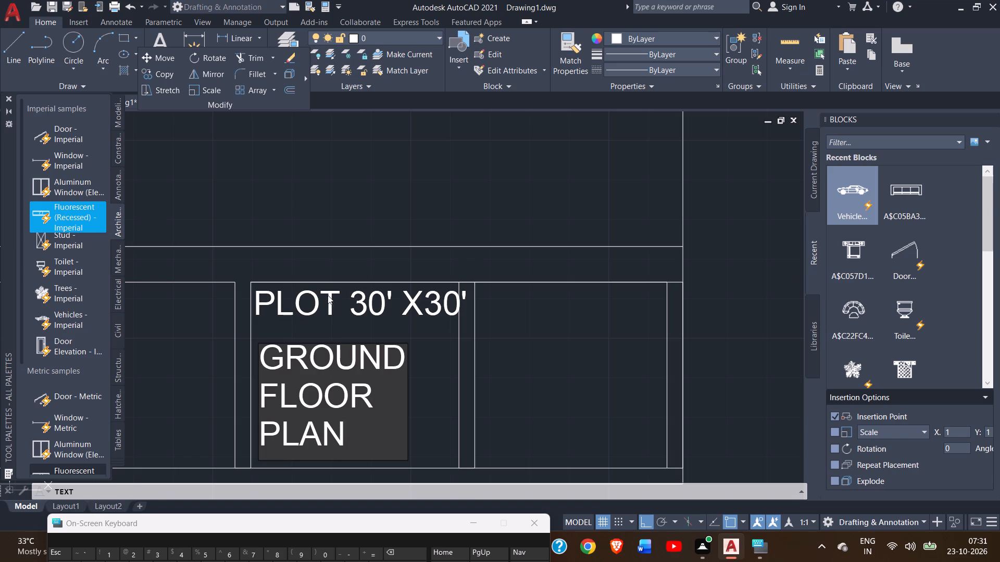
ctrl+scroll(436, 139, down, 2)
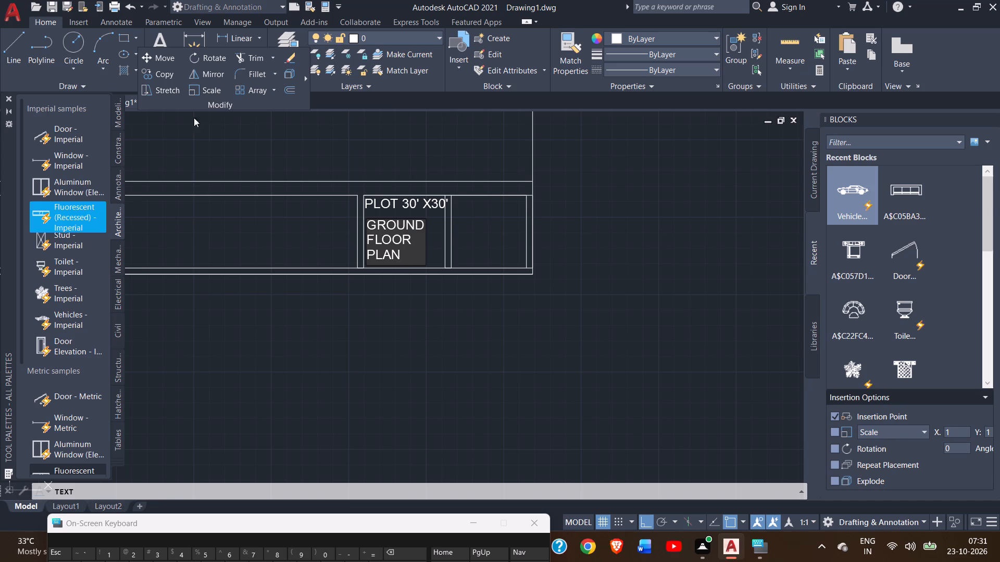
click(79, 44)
End the single-line text command in the title strip's second compartment from the sheet's right edge.
right_click(219, 162)
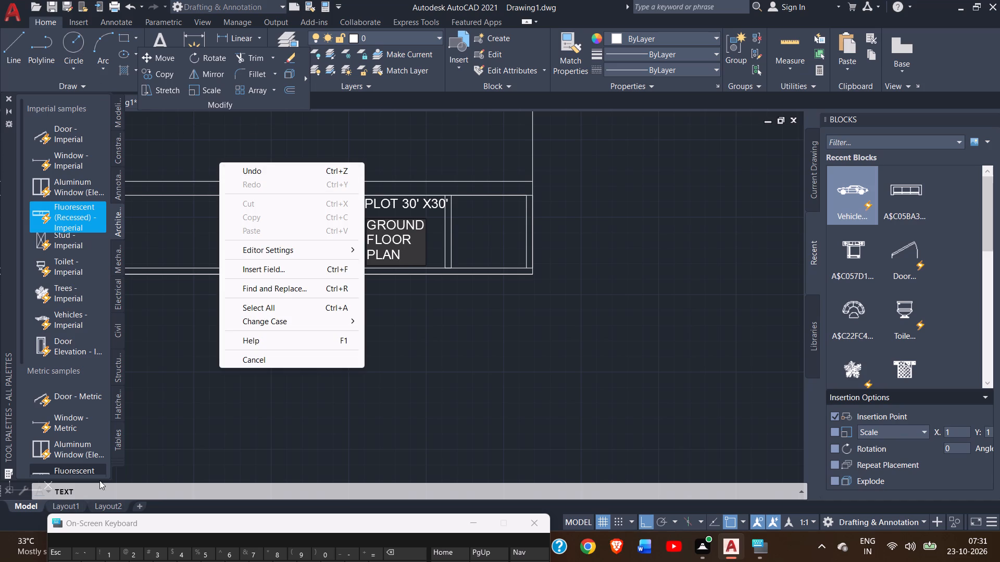
key(Escape)
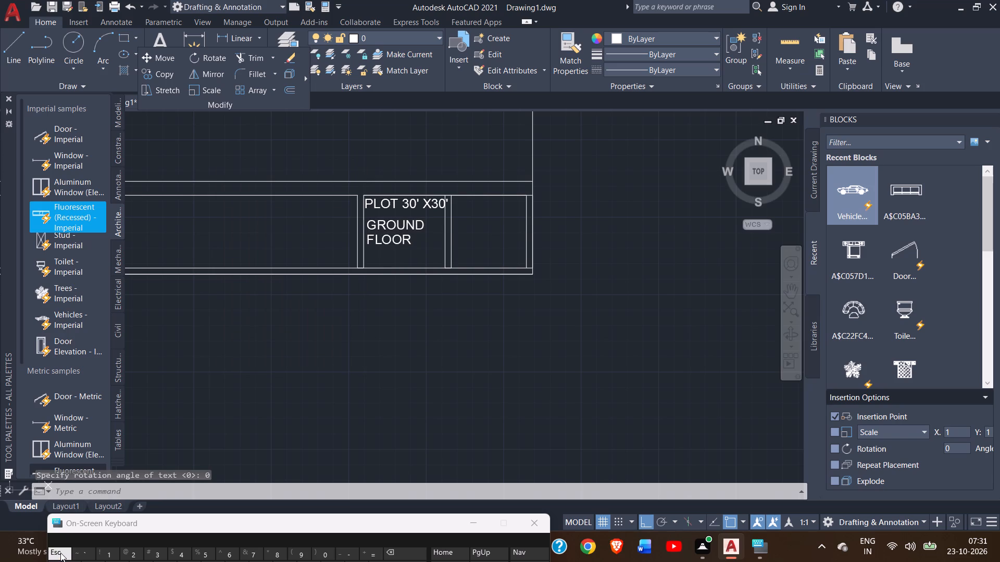
key(Escape)
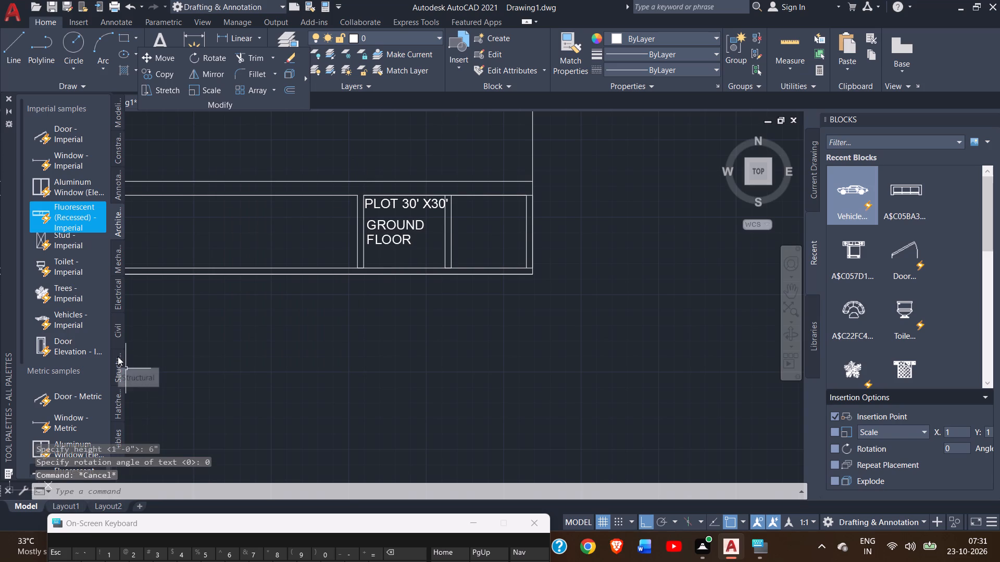
Draw a small circle in the empty title strip compartment nearest the sheet's right edge.
click(58, 57)
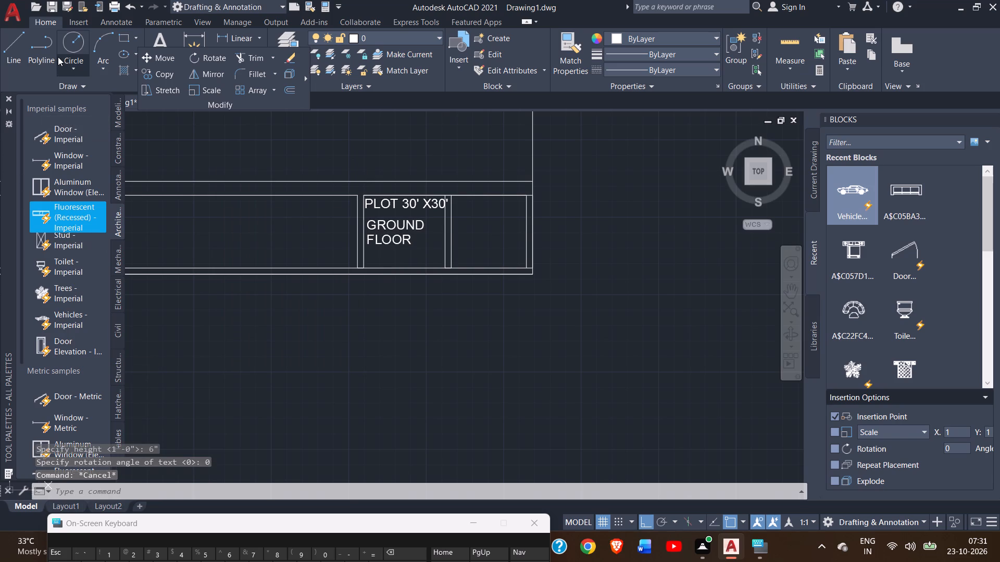
click(76, 44)
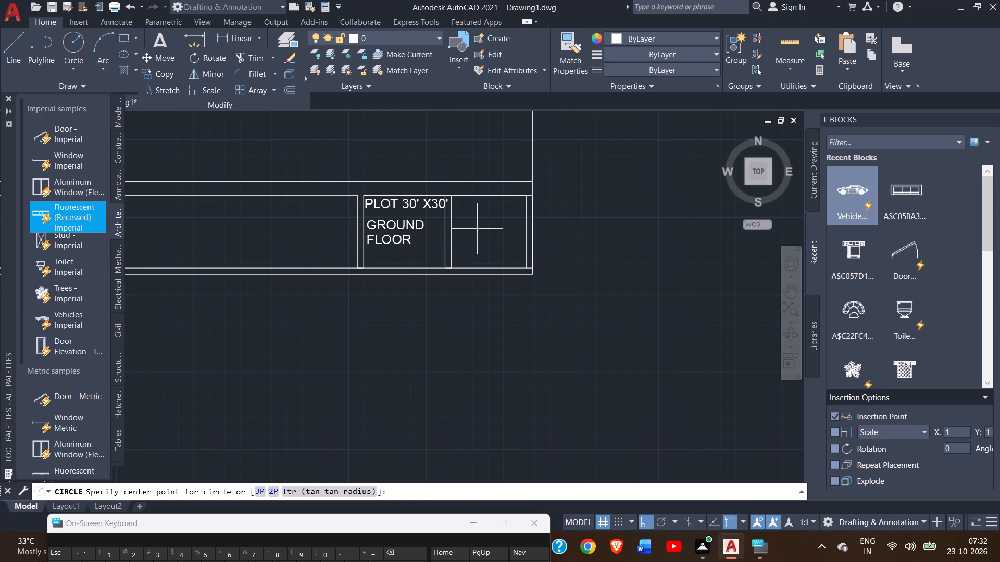
drag(477, 228, 484, 243)
click(484, 243)
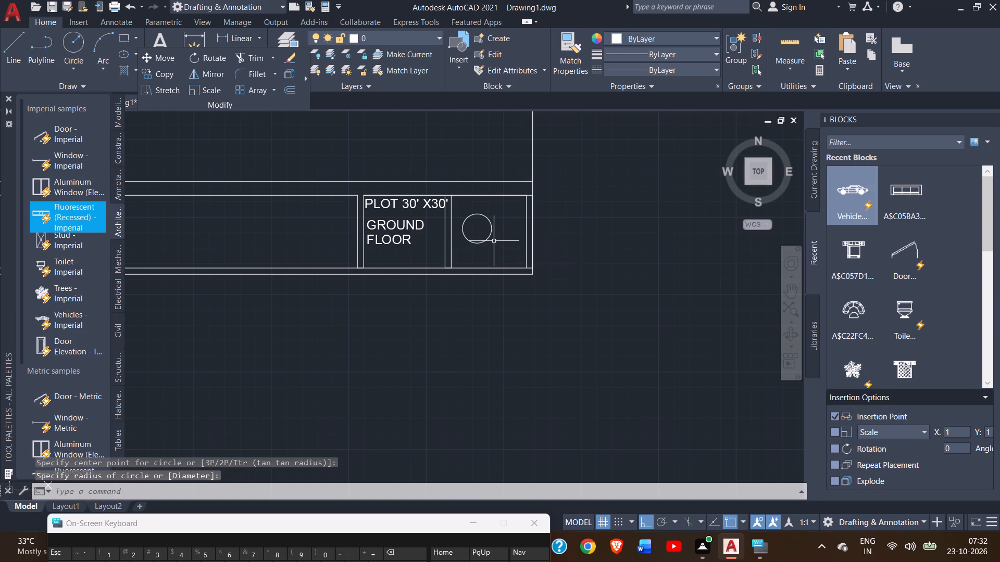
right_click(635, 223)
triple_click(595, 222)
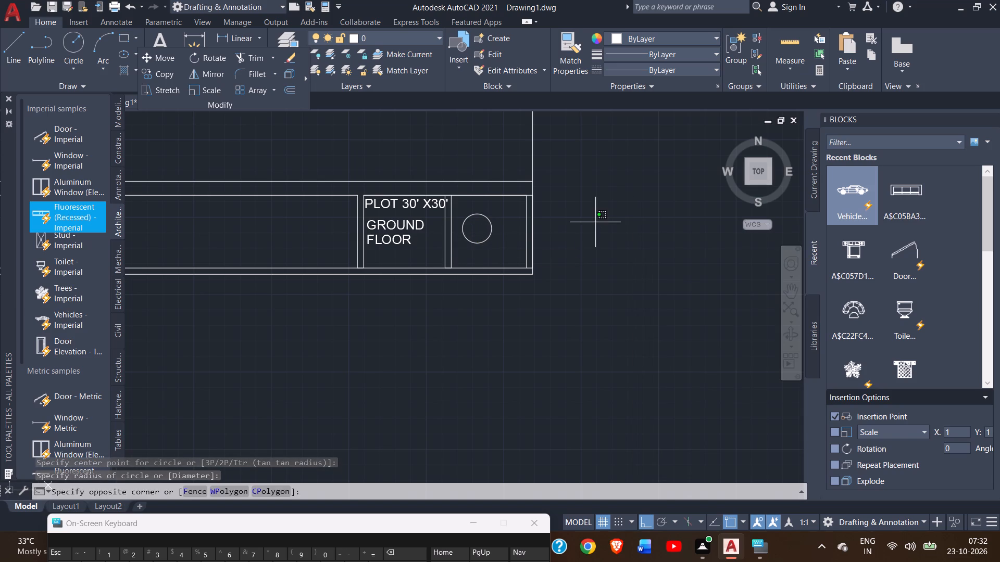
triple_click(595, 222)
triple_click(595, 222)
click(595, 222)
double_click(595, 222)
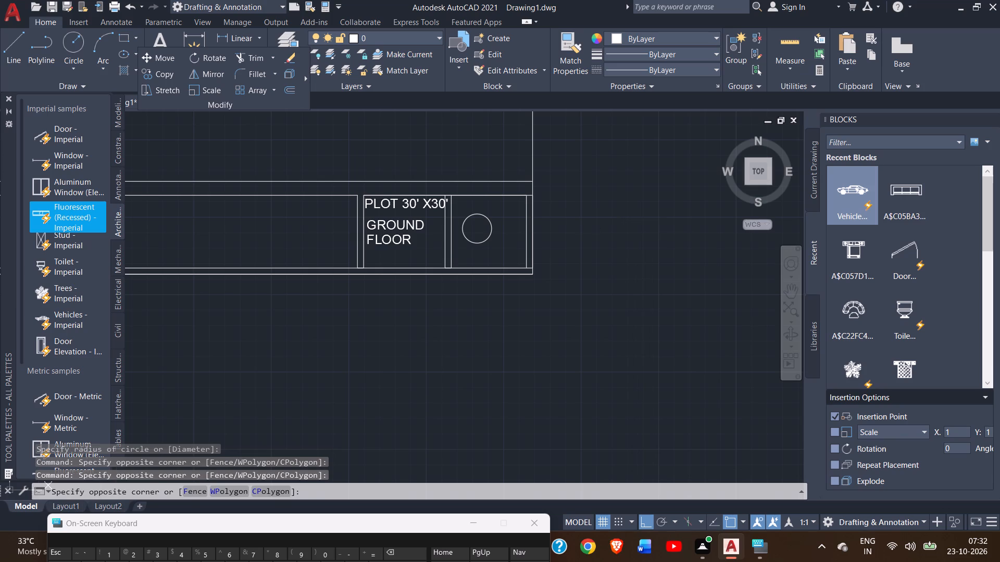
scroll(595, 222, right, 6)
Draw a line from the circle's left quadrant to its center, continuing 1" straight up.
ctrl+scroll(494, 214, up, 1)
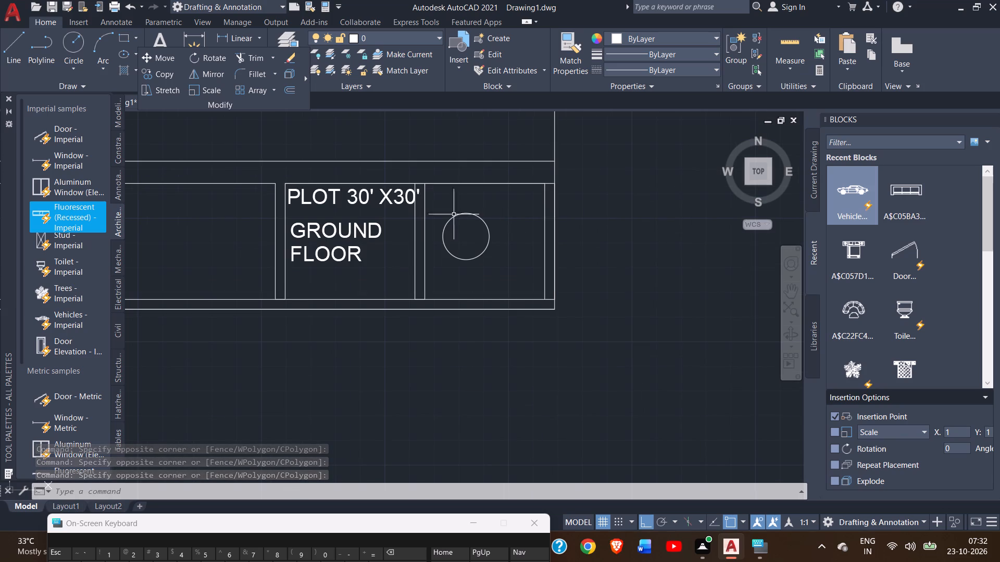
click(25, 45)
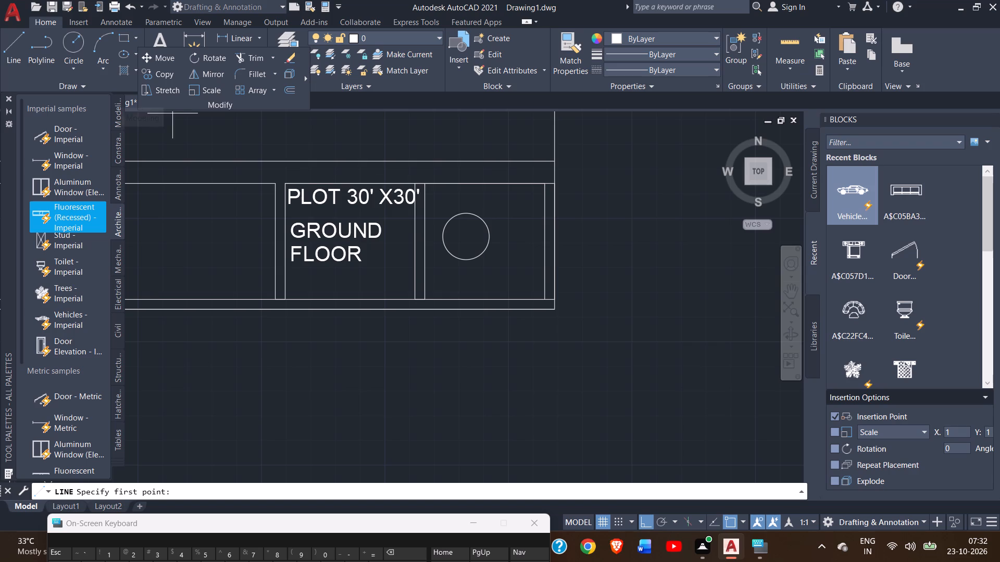
click(444, 234)
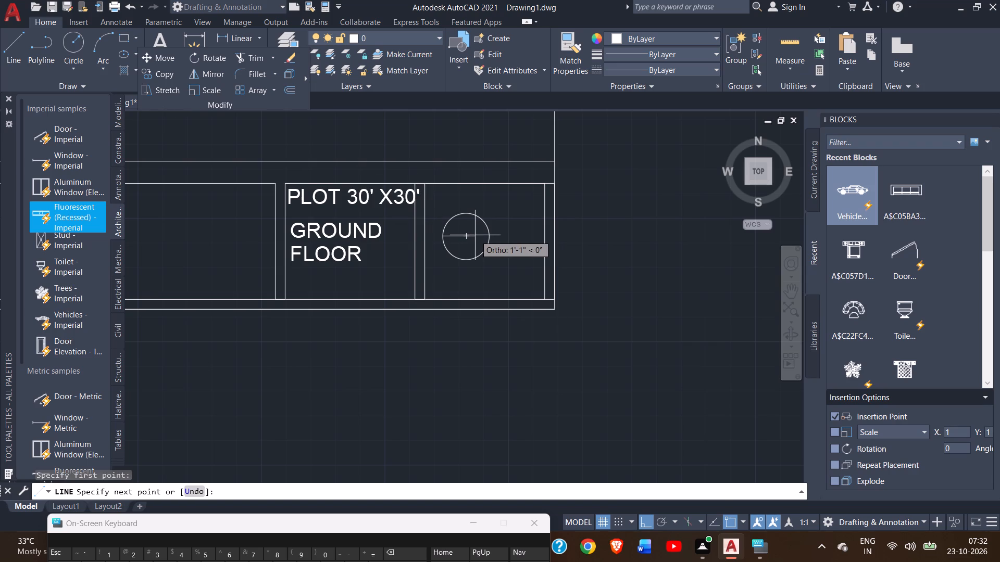
ctrl+scroll(455, 242, up, 1)
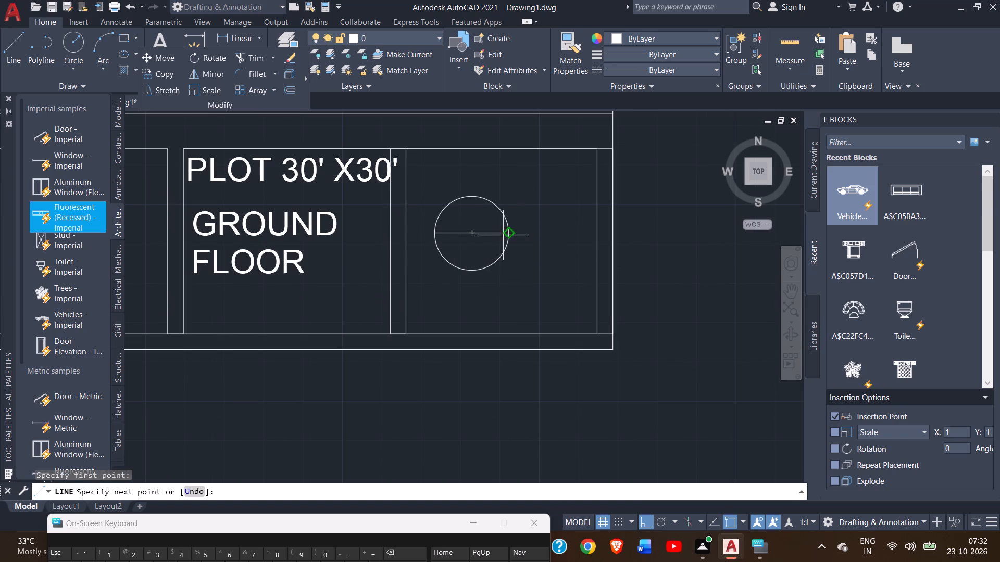
click(473, 232)
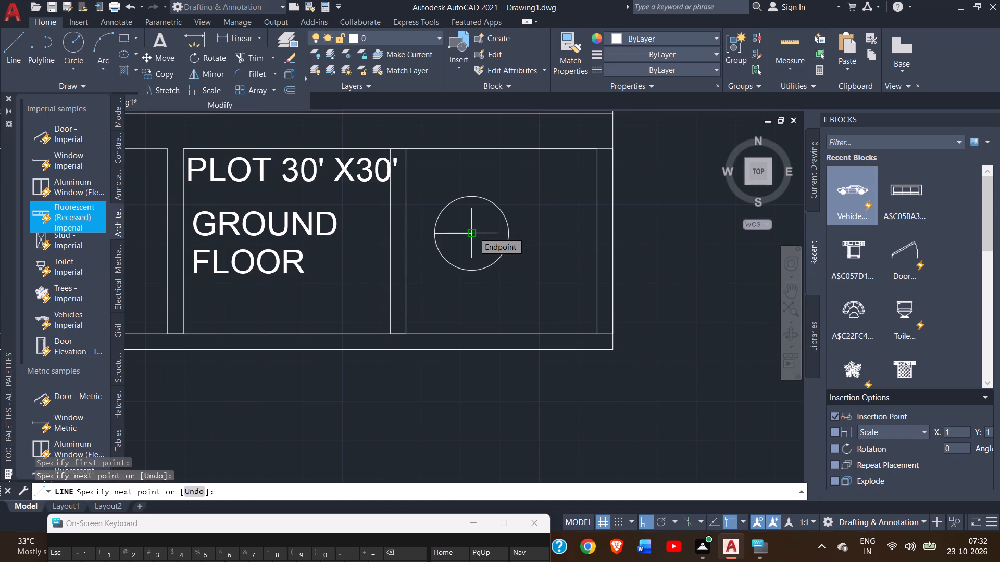
ctrl+scroll(471, 222, up, 1)
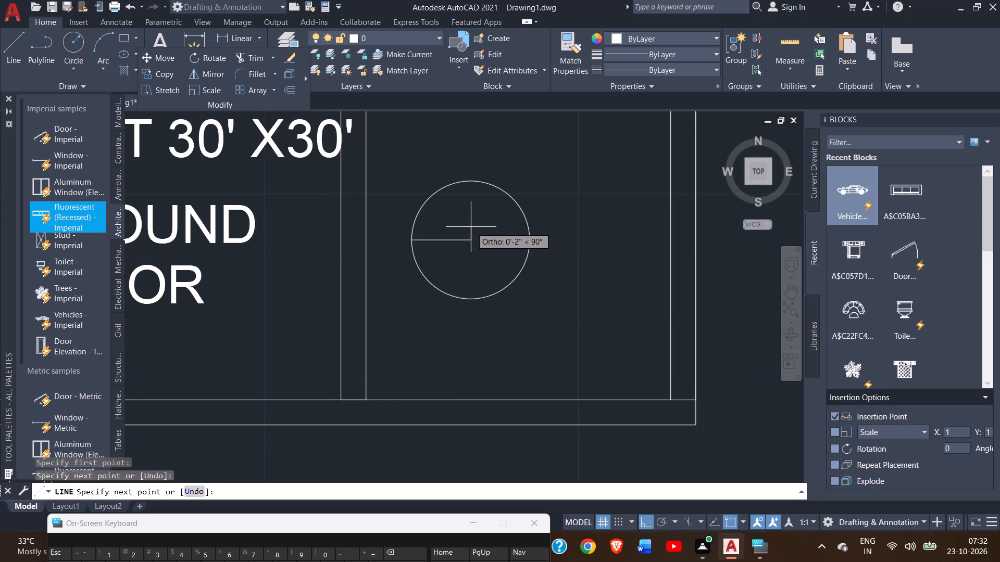
key(1)
key(shift+quotedbl)
key(Return)
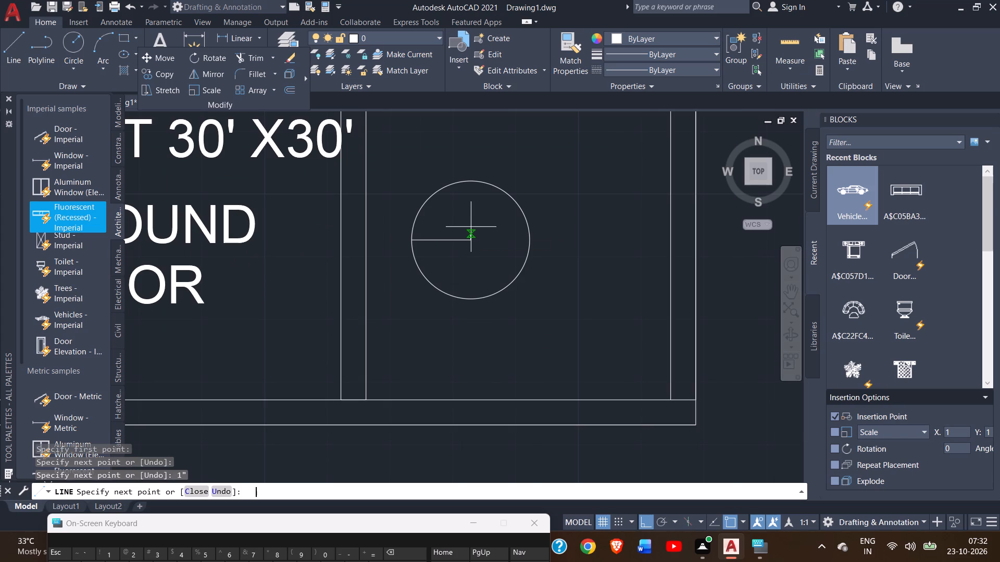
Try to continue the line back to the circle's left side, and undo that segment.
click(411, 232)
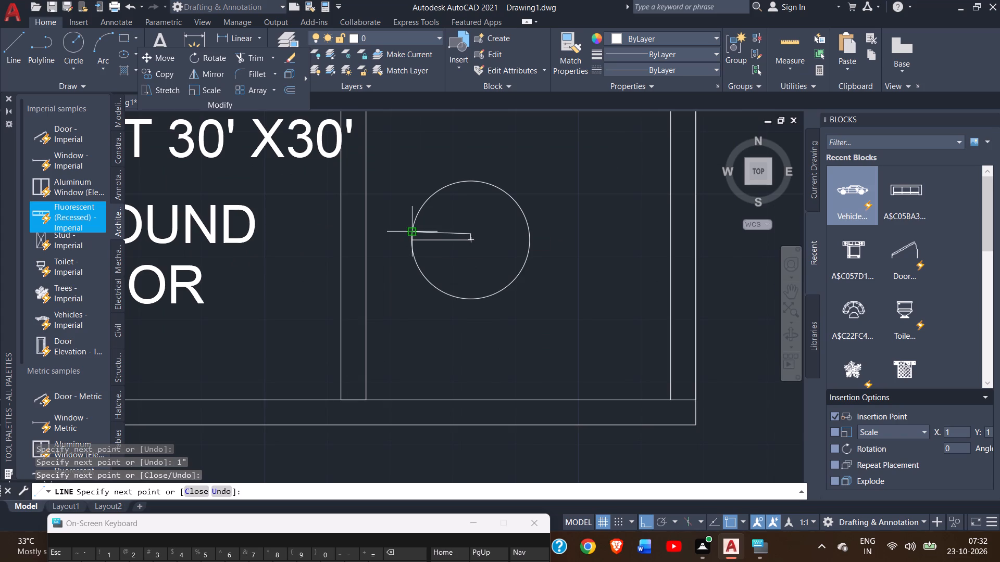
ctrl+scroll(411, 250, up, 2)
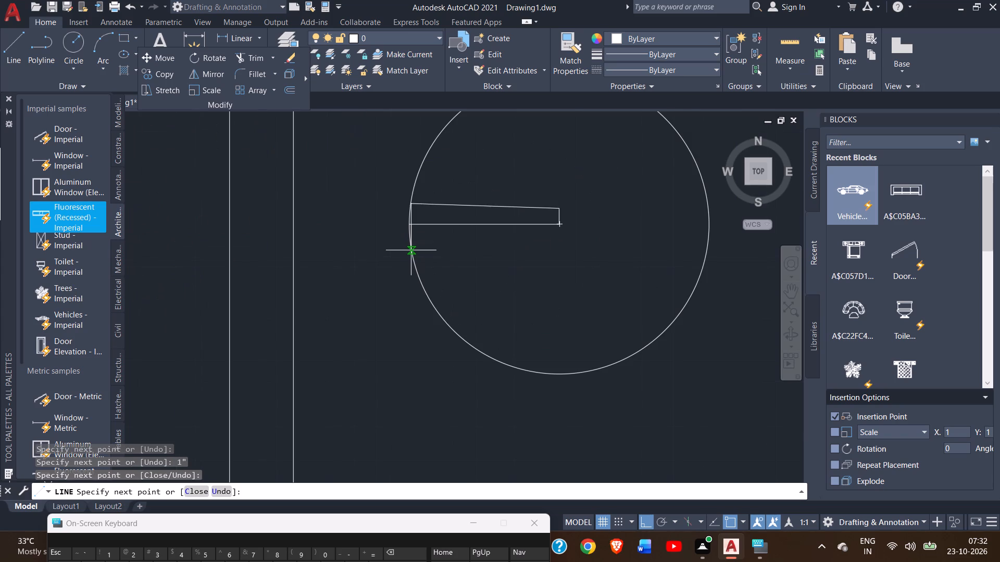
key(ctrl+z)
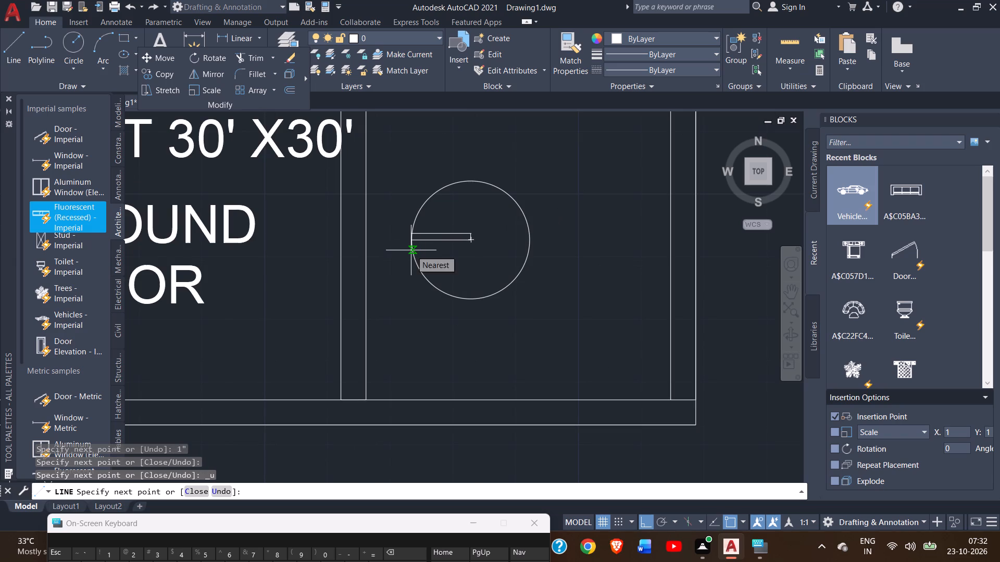
Continue the line from the 1" segment's top to the circle's left side, closing the narrow strip at the starting quadrant.
ctrl+scroll(414, 236, up, 3)
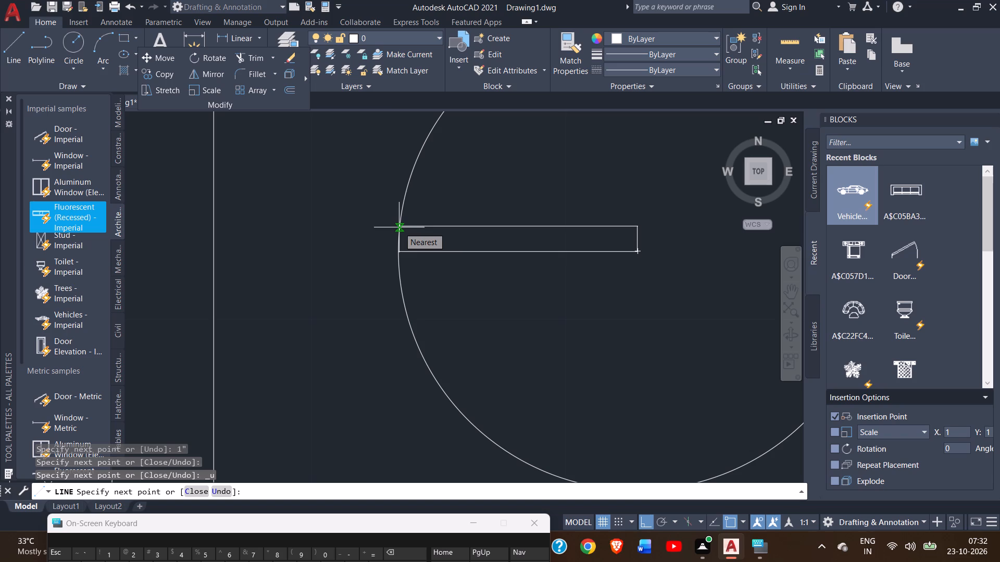
ctrl+scroll(399, 227, up, 1)
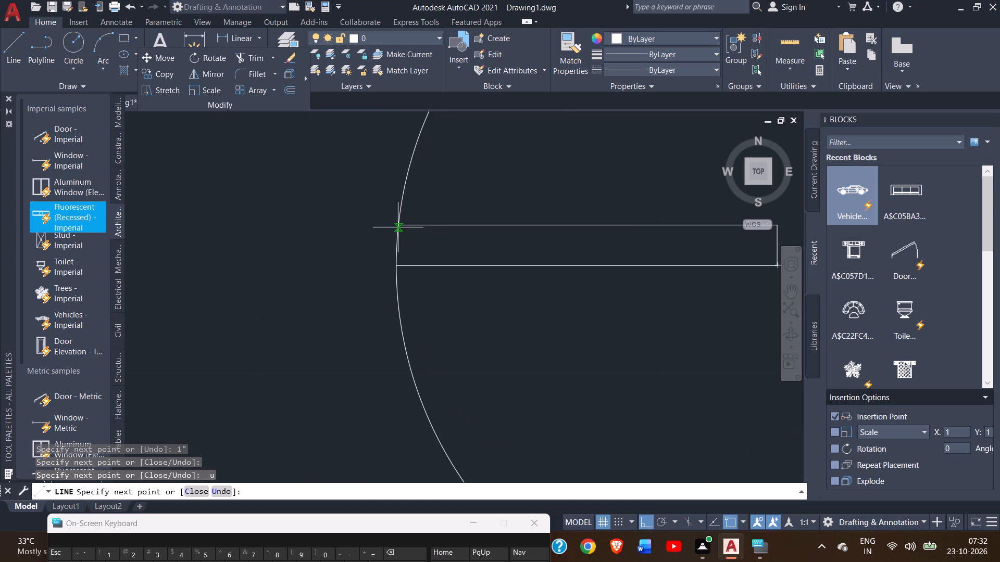
click(398, 228)
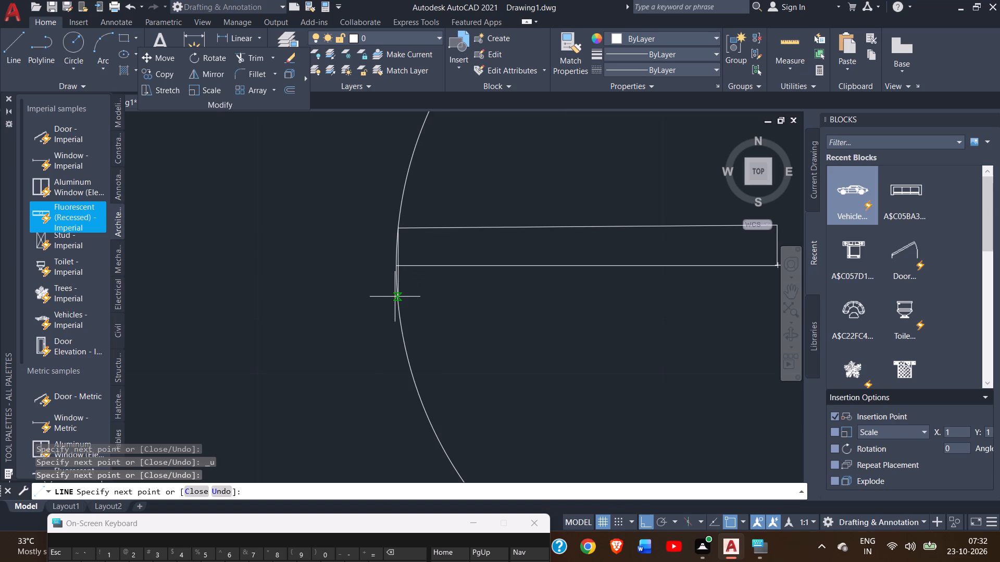
click(395, 269)
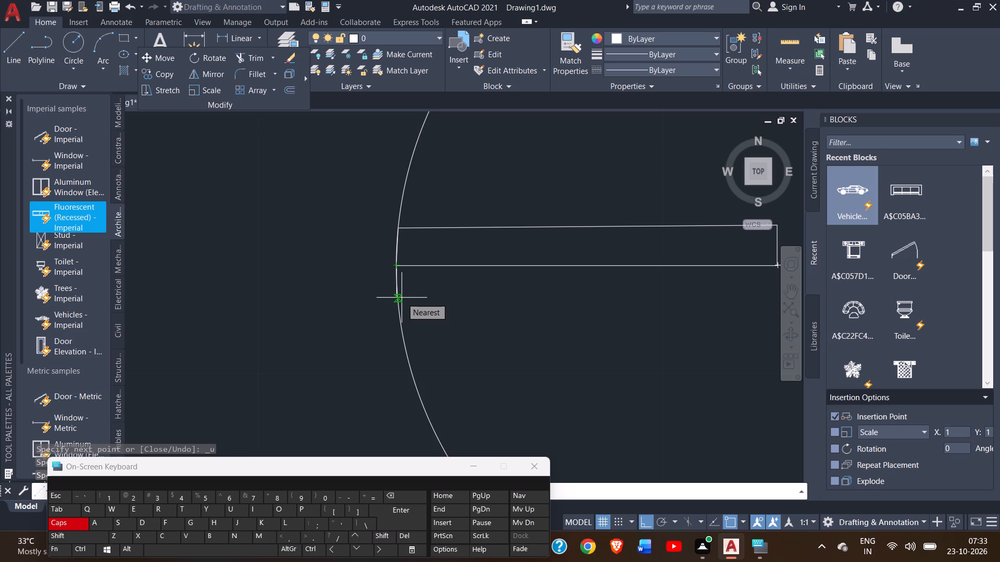
ctrl+scroll(402, 298, down, 2)
ctrl+scroll(402, 298, up, 2)
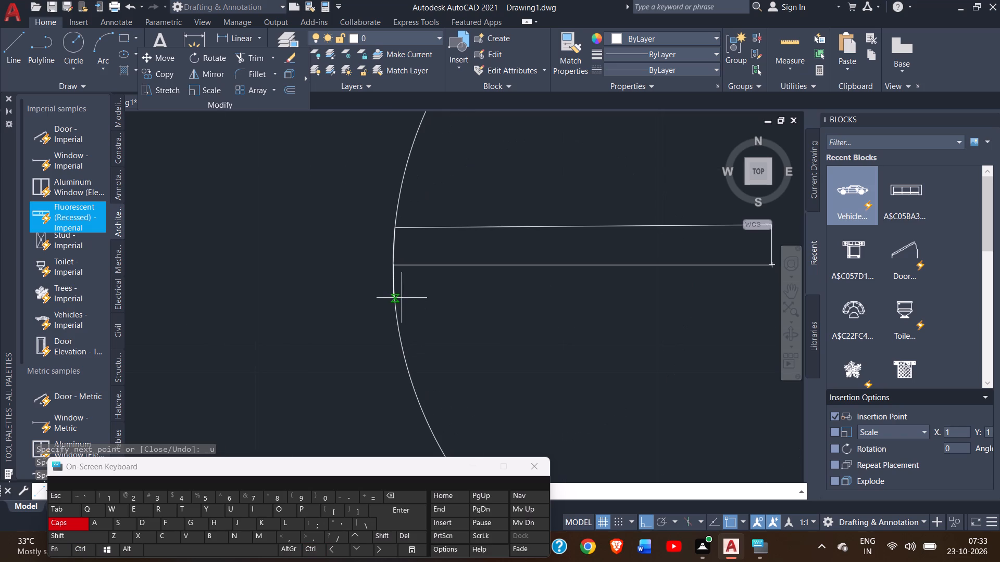
right_click(402, 298)
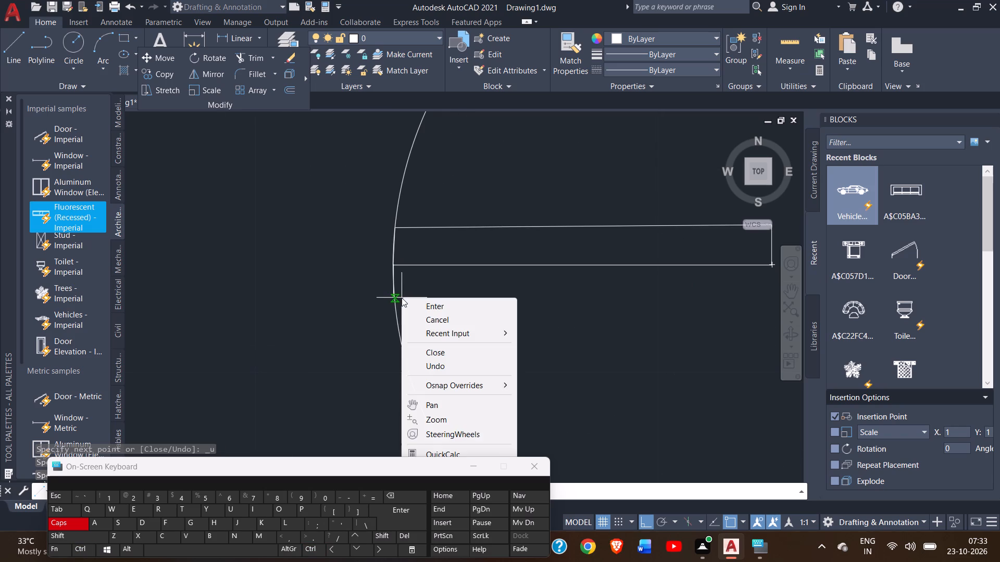
click(418, 305)
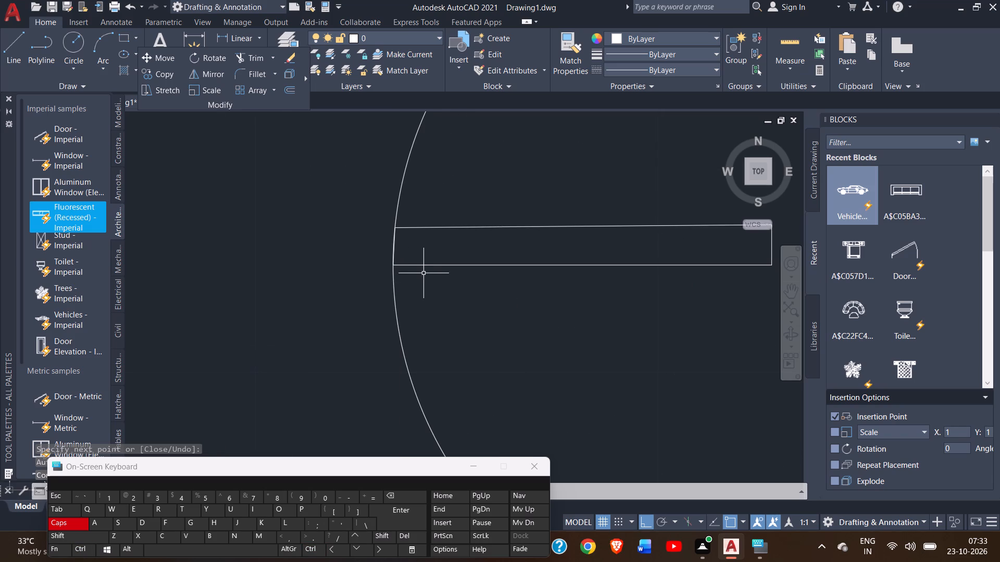
Check the height of the narrow strip's end at the circle's center with a temporary dimension.
ctrl+scroll(424, 273, up, 1)
ctrl+scroll(424, 273, down, 2)
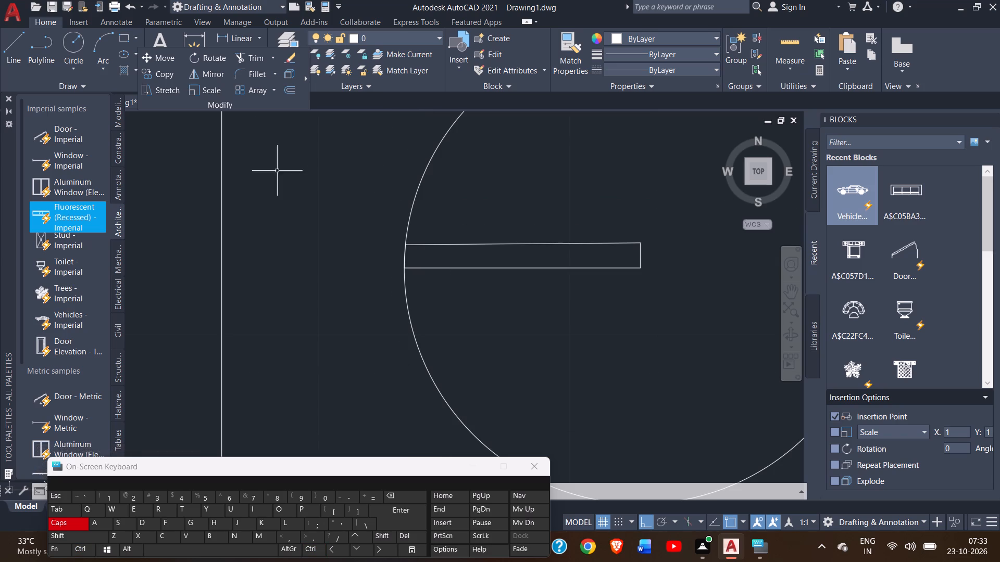
ctrl+scroll(207, 75, up, 1)
click(197, 40)
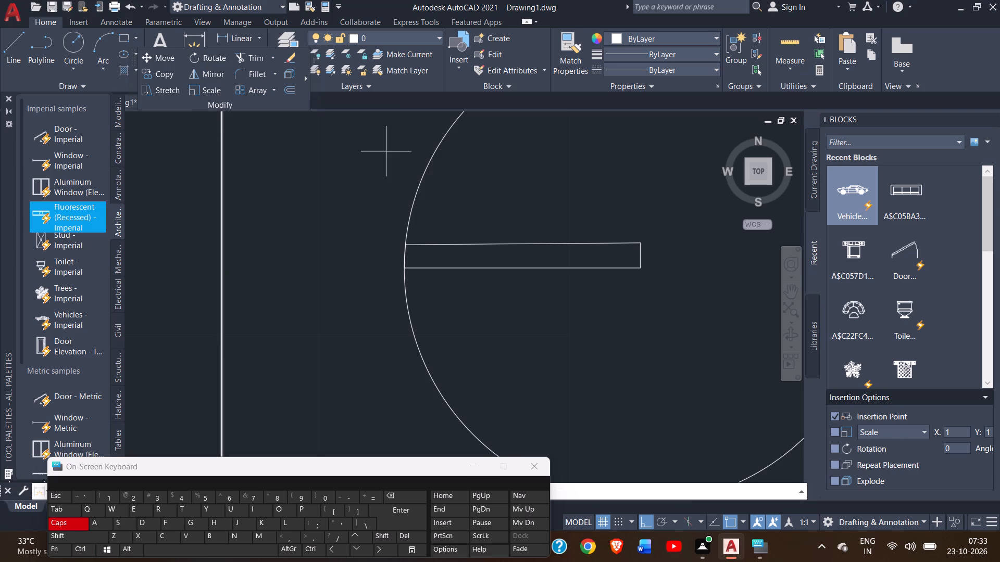
click(636, 241)
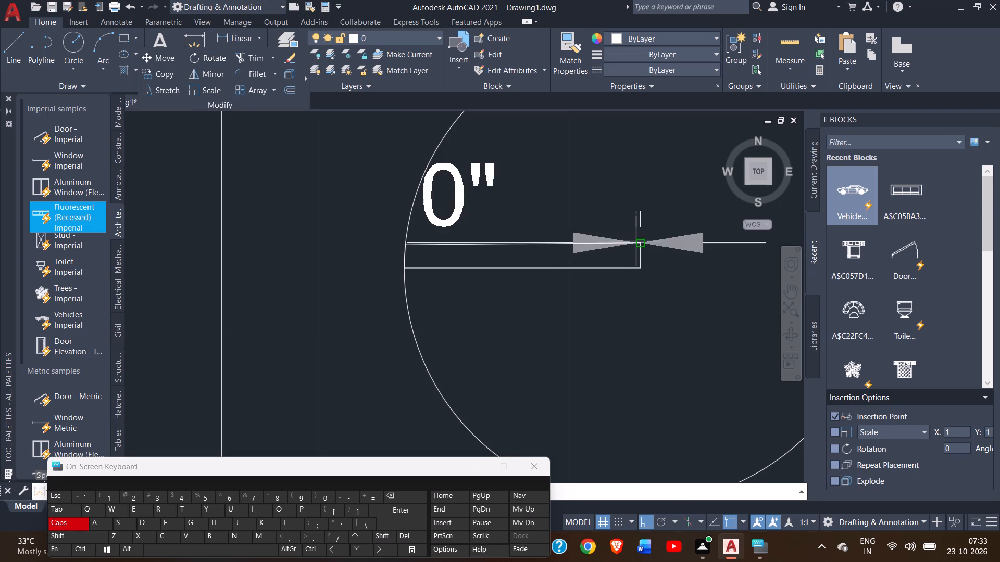
click(639, 266)
ctrl+scroll(639, 266, down, 1)
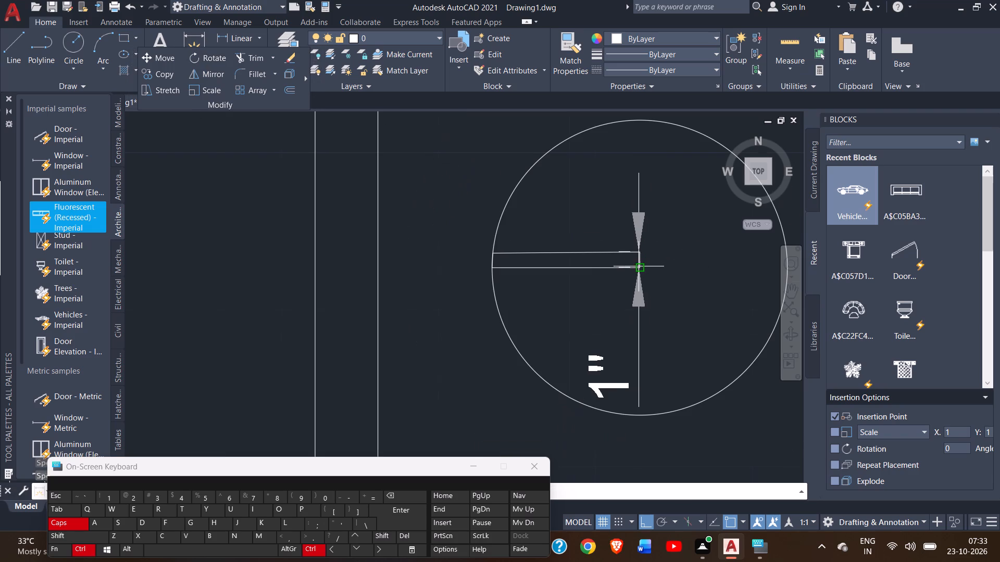
right_click(650, 262)
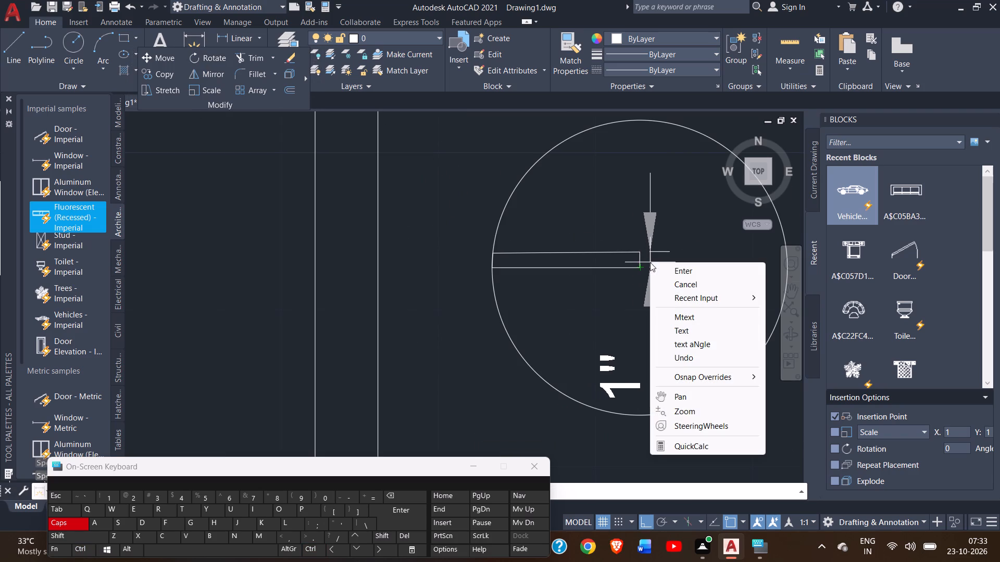
click(661, 271)
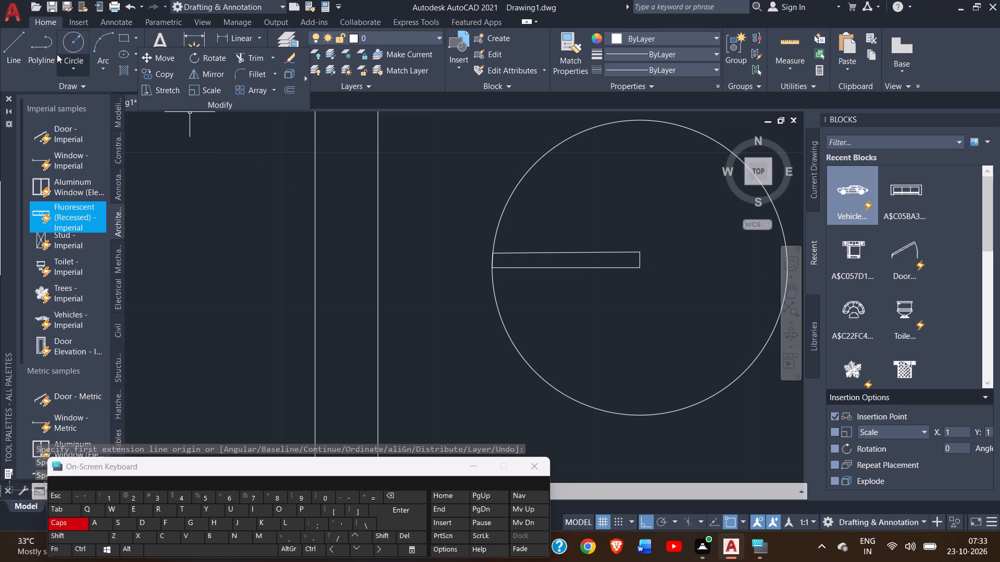
Draw a line from the circle's left quadrant 1" down, across to below the center, and up to the center, closing a lower strip.
click(2, 63)
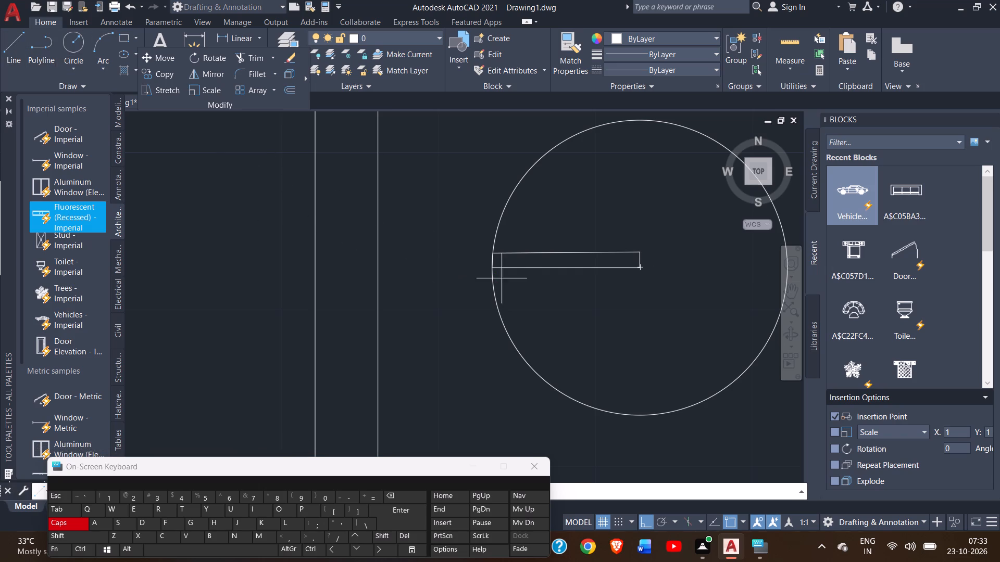
drag(494, 267, 493, 286)
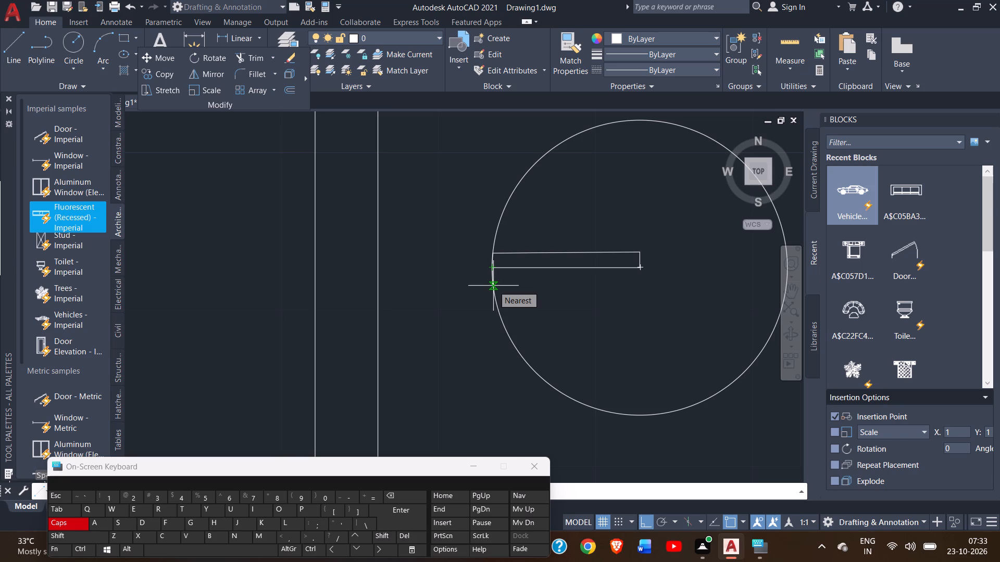
key(1)
key(shift+quotedbl)
key(Return)
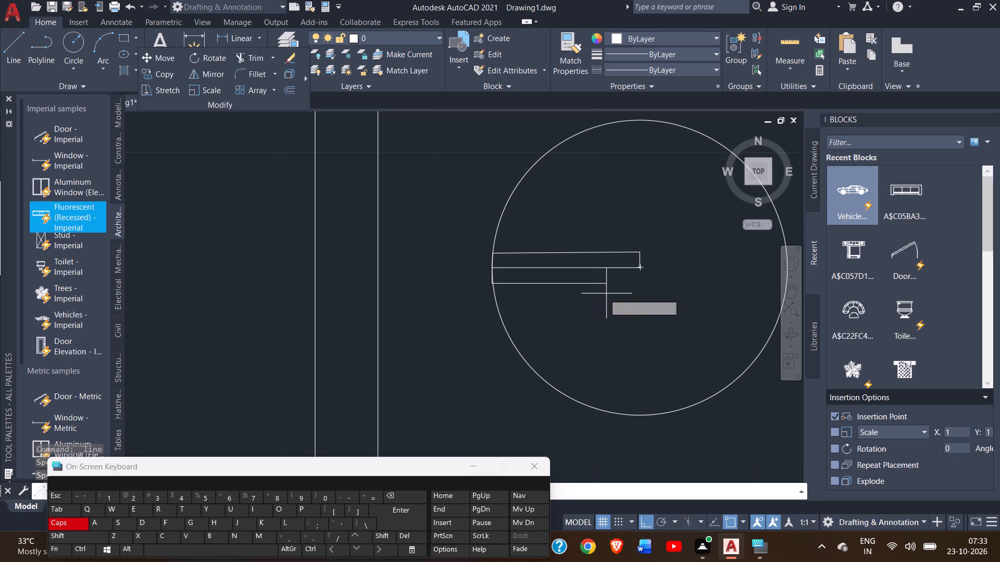
click(642, 282)
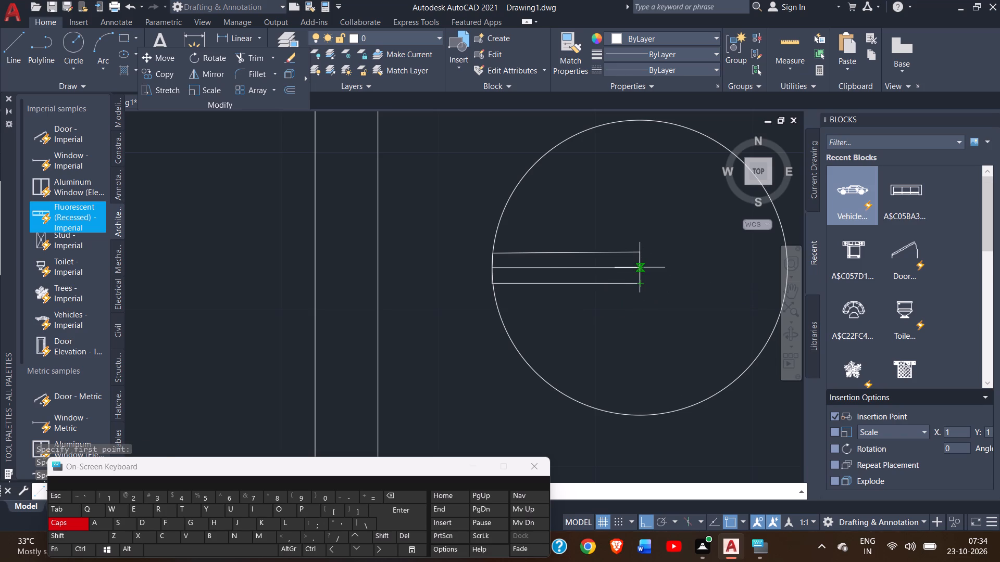
click(642, 270)
right_click(658, 258)
click(693, 263)
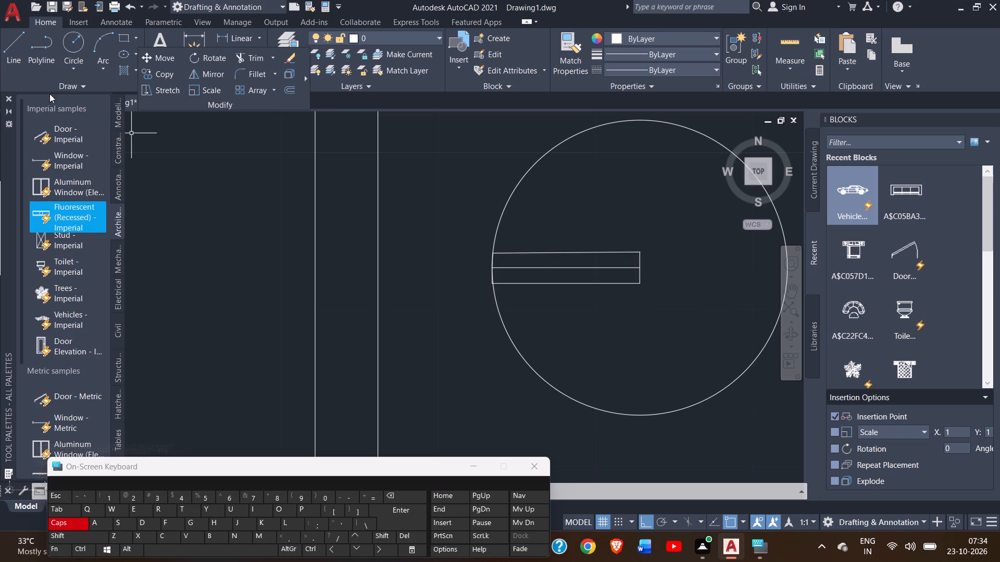
Draw a continuous line from the upper strip's inner corner through the circle's top quadrant, right quadrant, center and bottom quadrant, ending at the right quadrant.
click(9, 68)
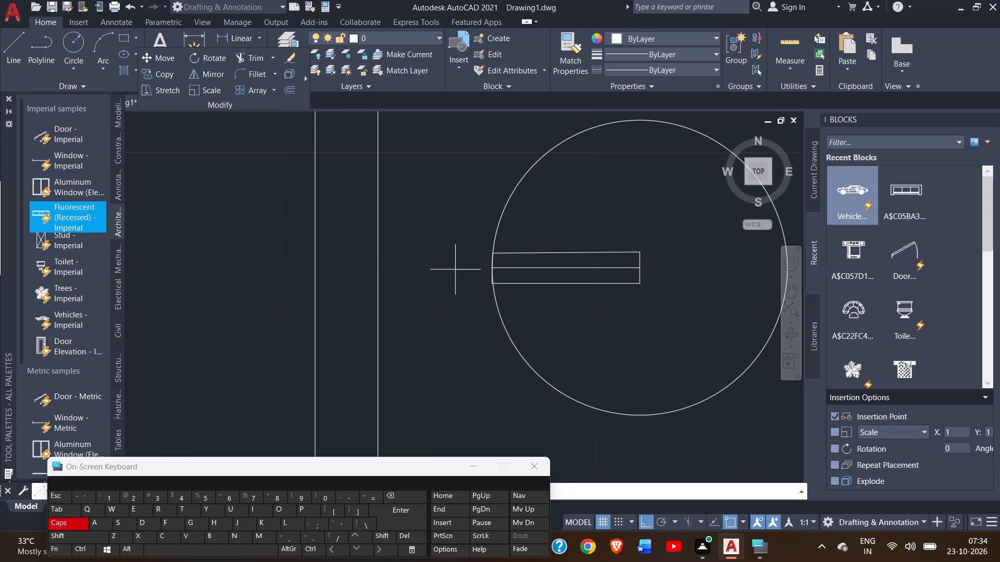
click(637, 250)
click(643, 121)
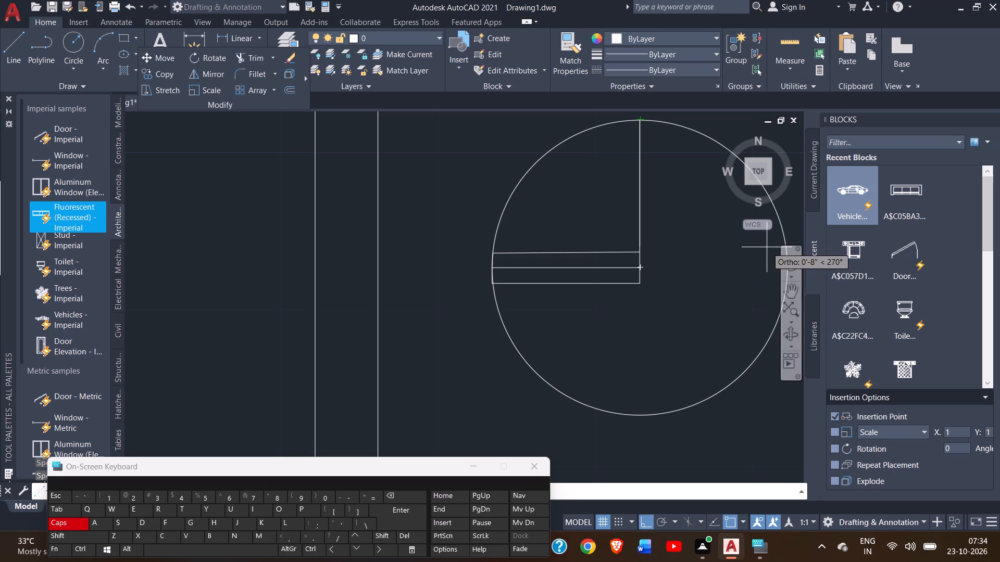
ctrl+scroll(722, 274, down, 3)
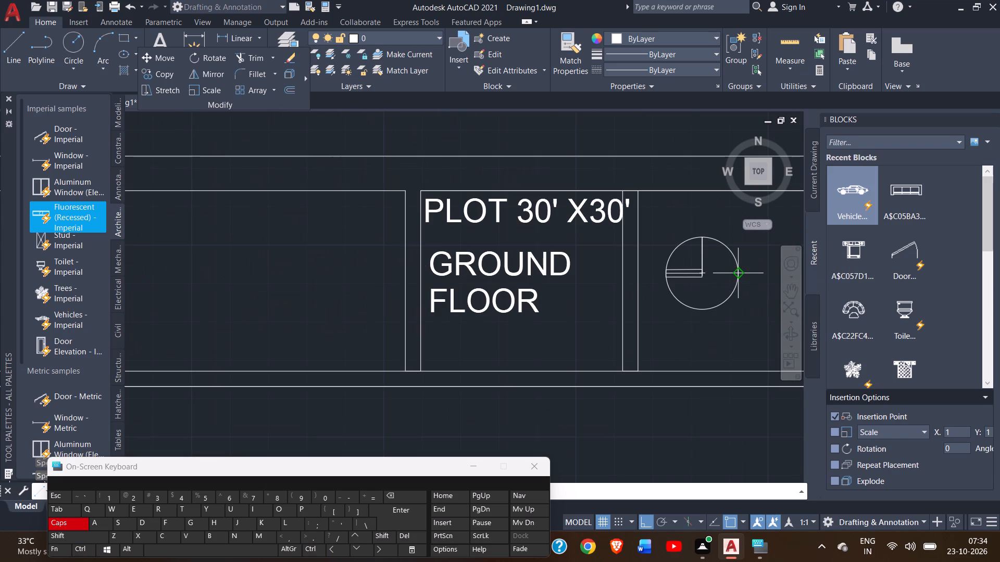
click(742, 276)
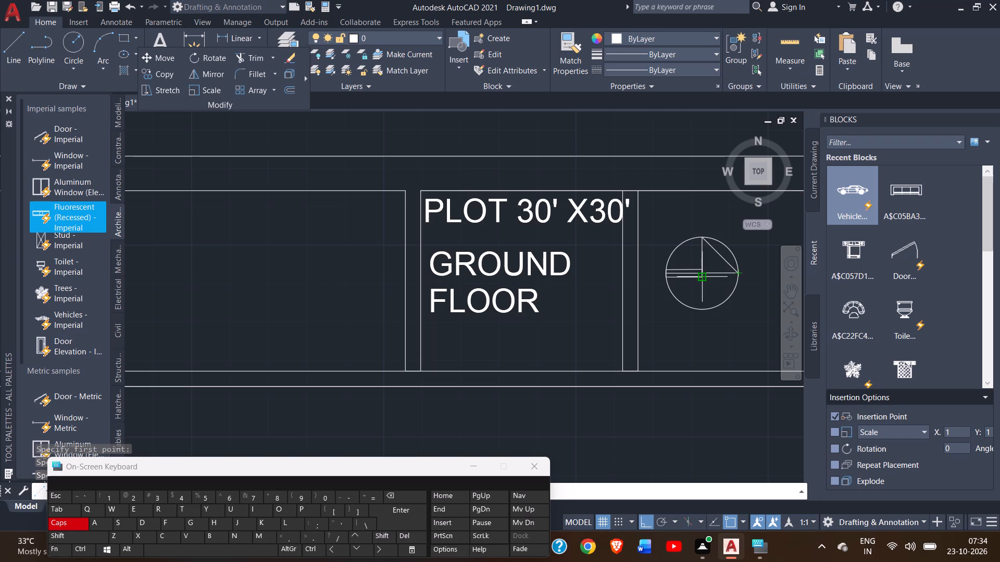
ctrl+scroll(701, 277, up, 3)
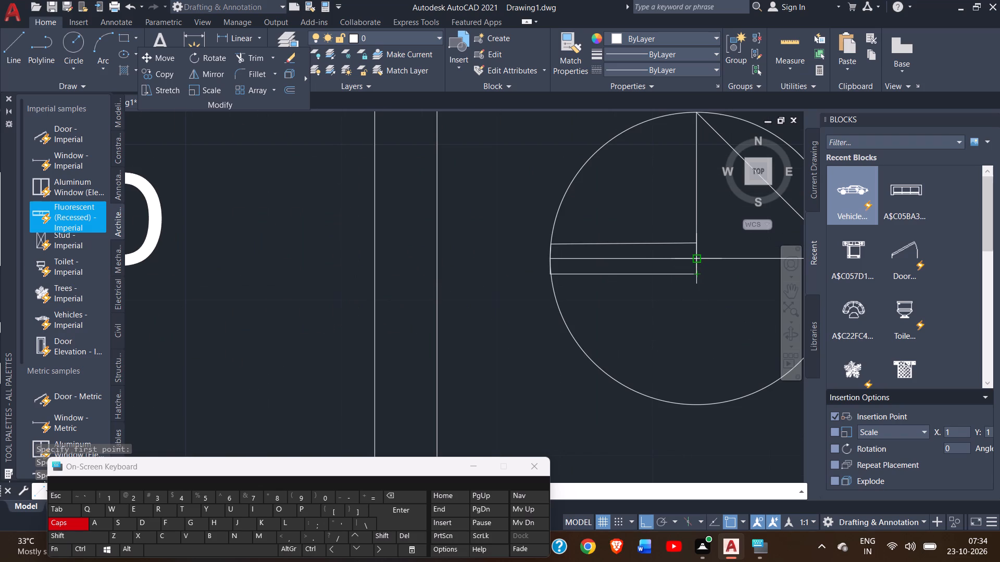
click(701, 257)
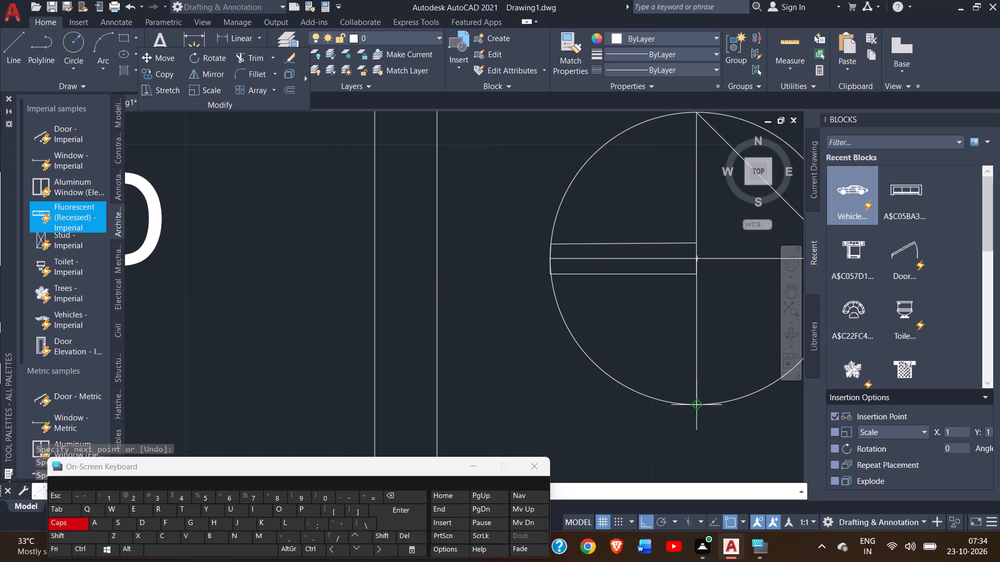
click(694, 405)
ctrl+scroll(718, 363, down, 3)
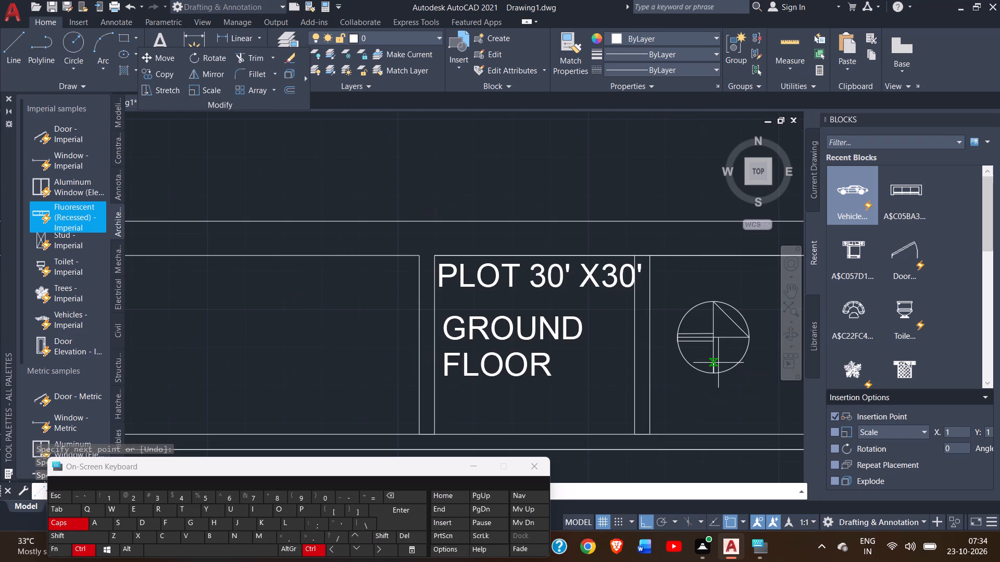
click(747, 338)
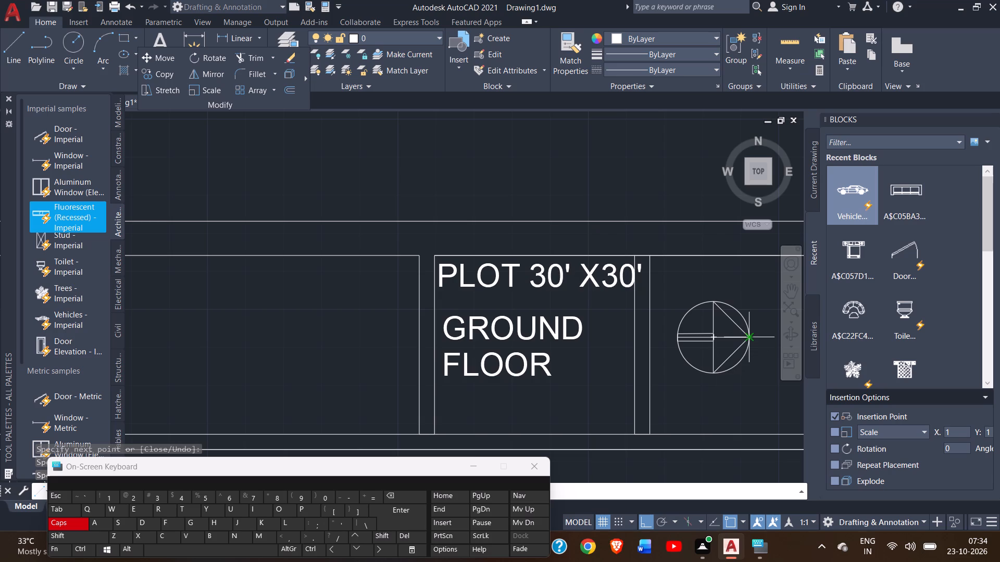
right_click(748, 344)
click(762, 349)
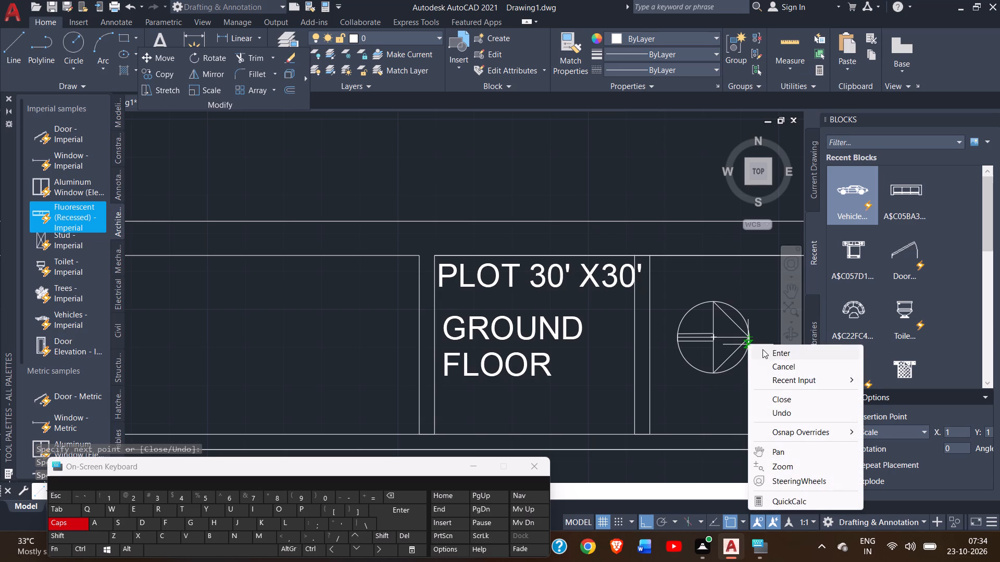
drag(762, 349, 770, 350)
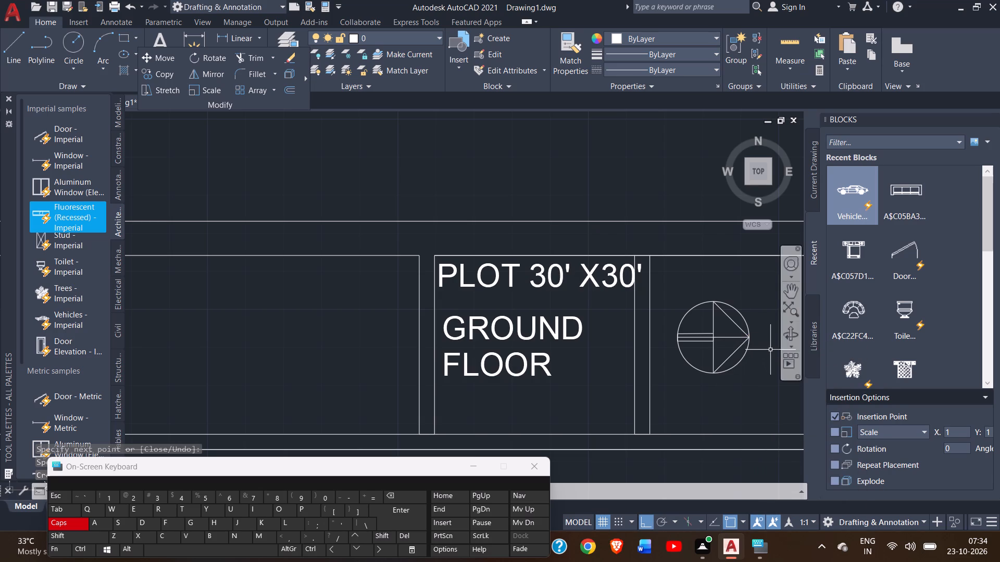
click(770, 350)
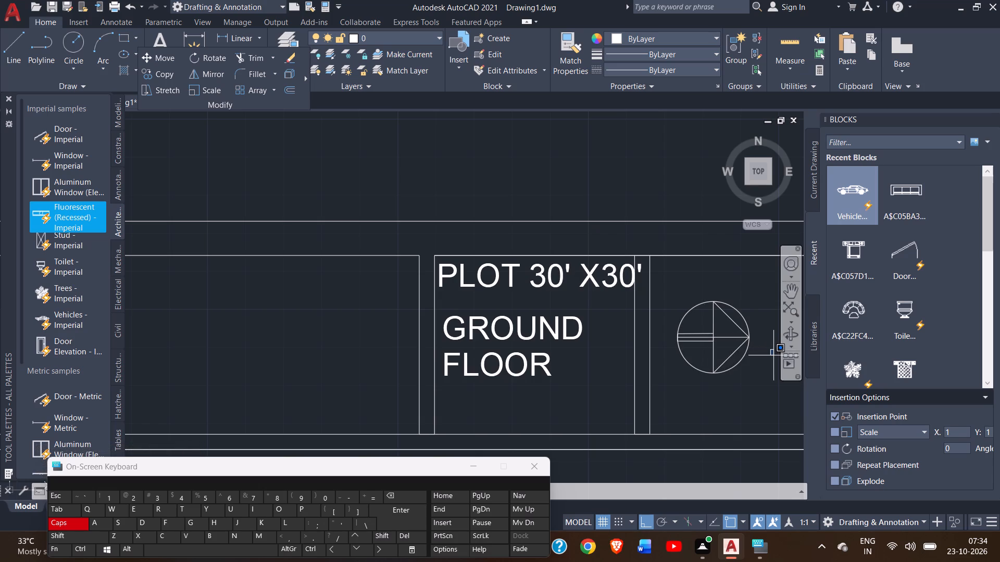
click(772, 349)
Delete the horizontal center lines inside the circle, one between the two strips and one inside the arrowhead.
ctrl+scroll(772, 349, up, 3)
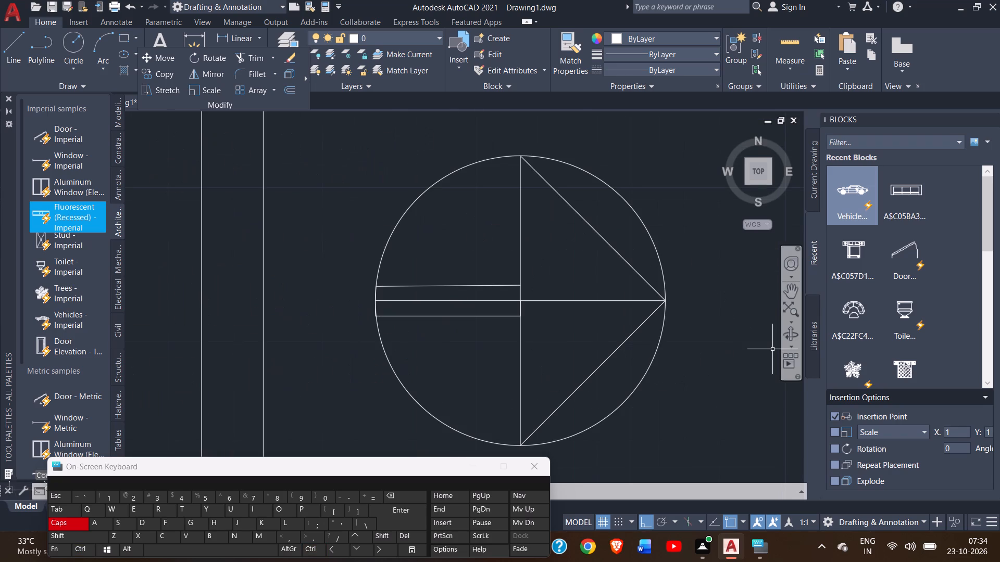
click(492, 300)
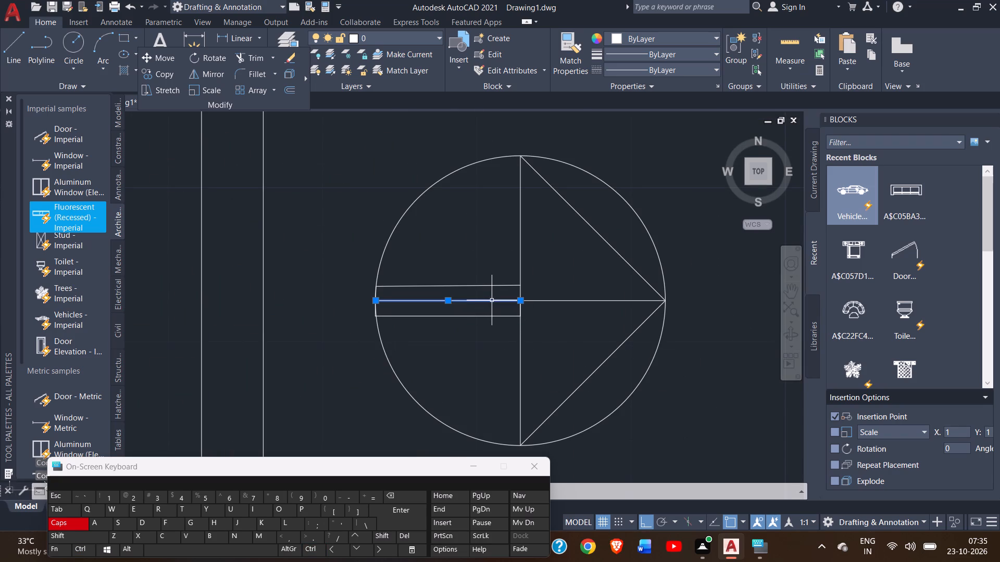
key(Delete)
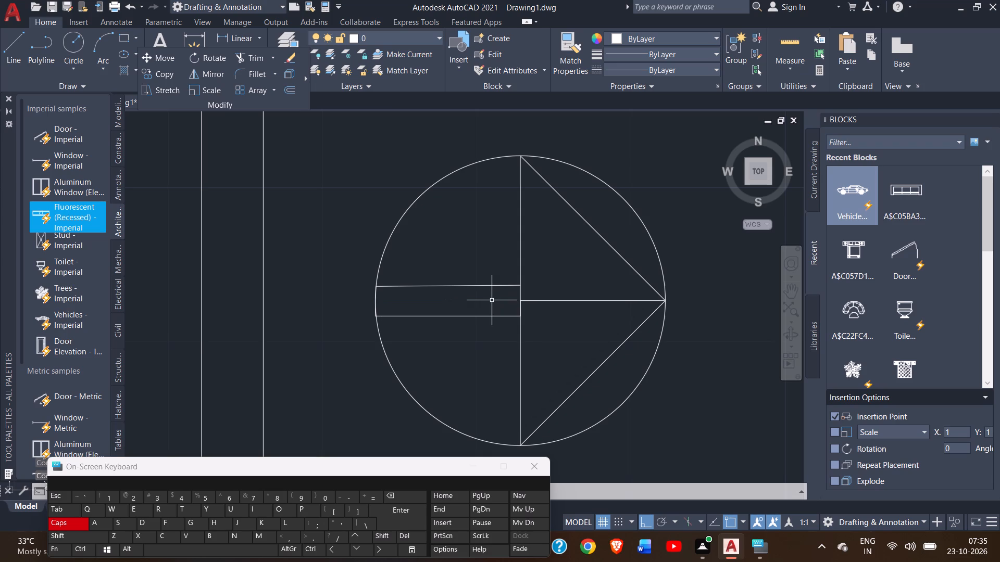
click(536, 300)
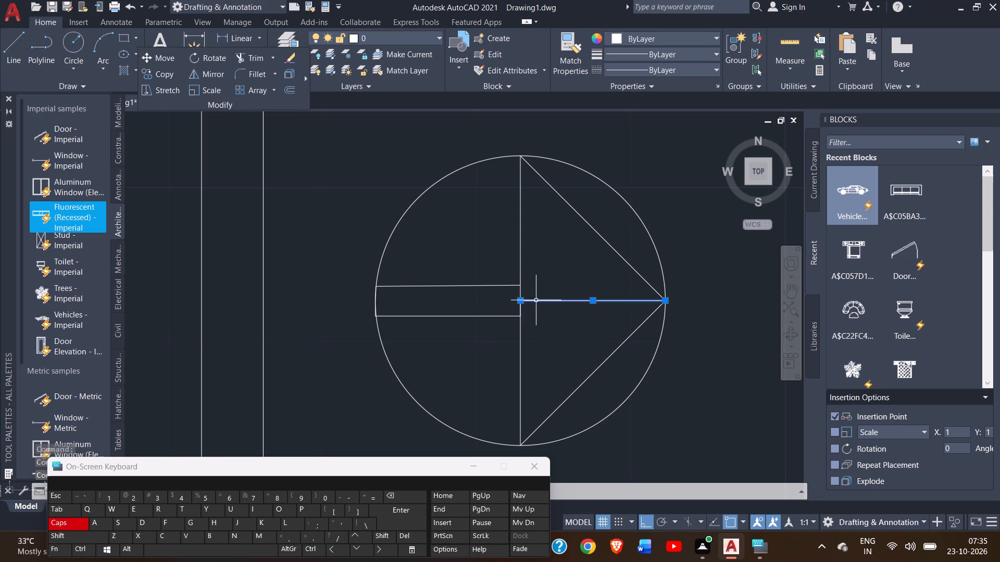
key(Delete)
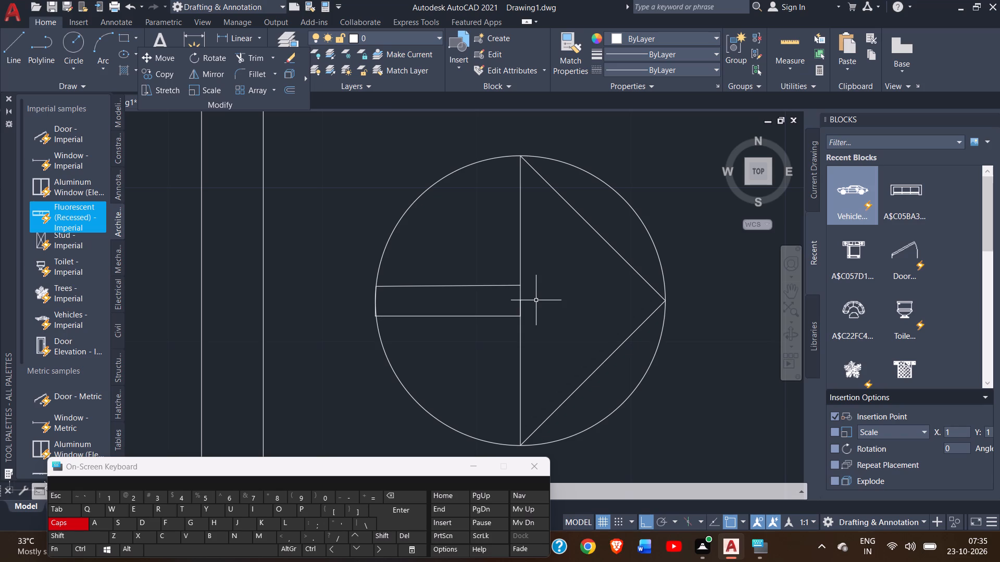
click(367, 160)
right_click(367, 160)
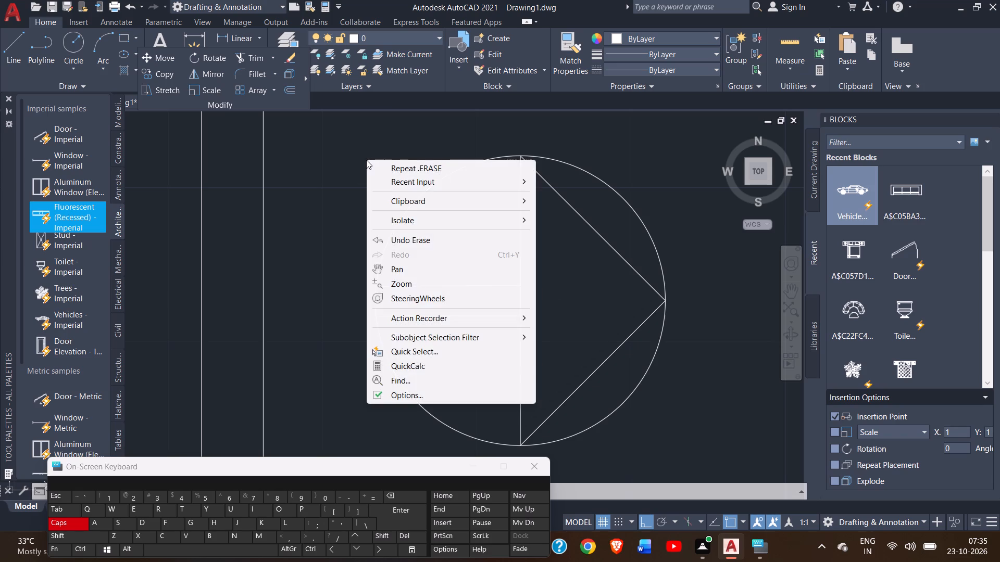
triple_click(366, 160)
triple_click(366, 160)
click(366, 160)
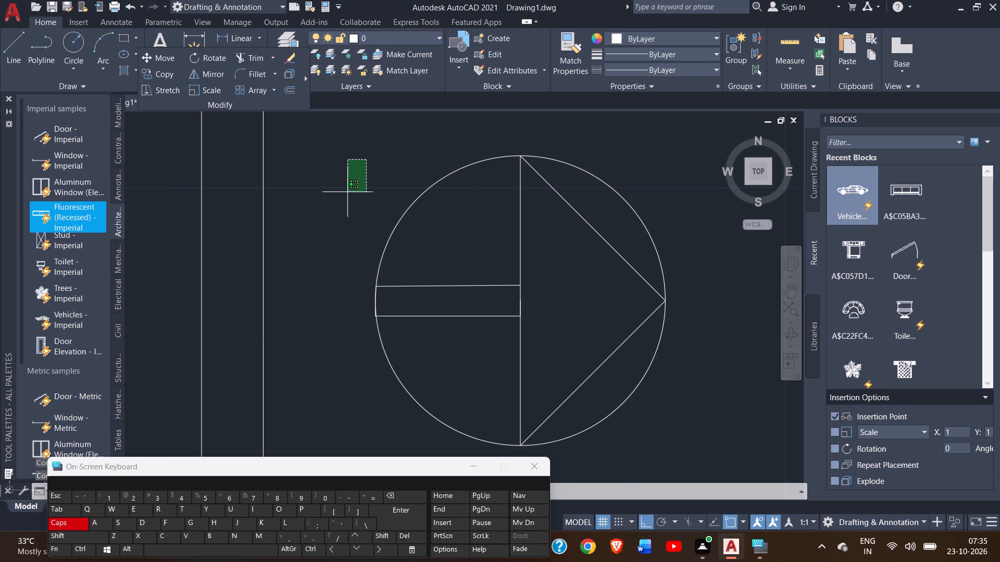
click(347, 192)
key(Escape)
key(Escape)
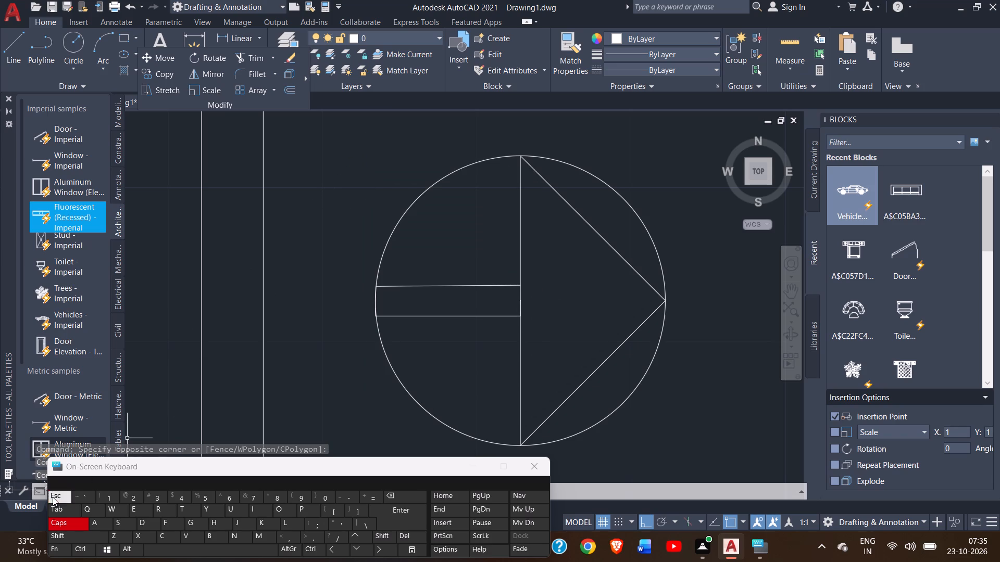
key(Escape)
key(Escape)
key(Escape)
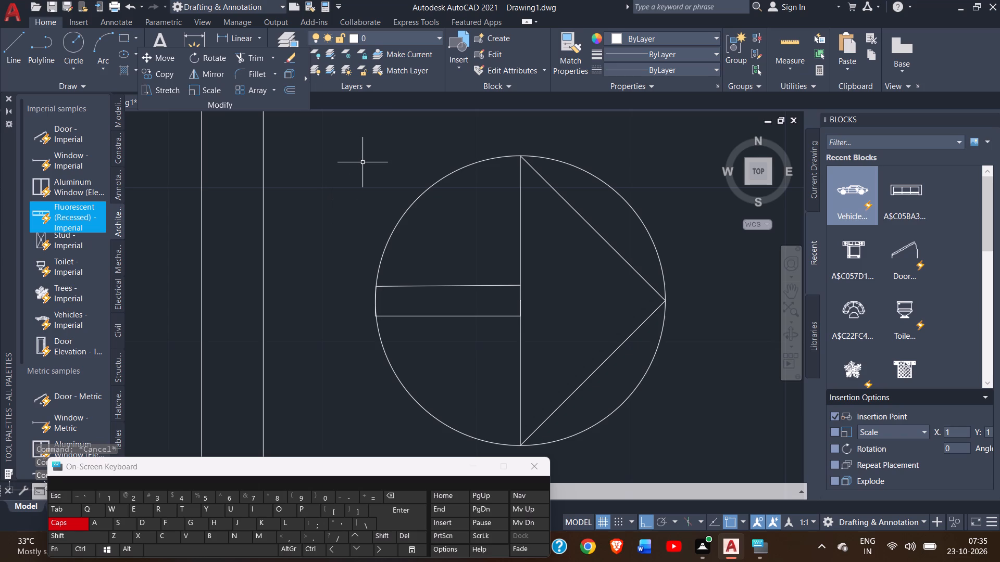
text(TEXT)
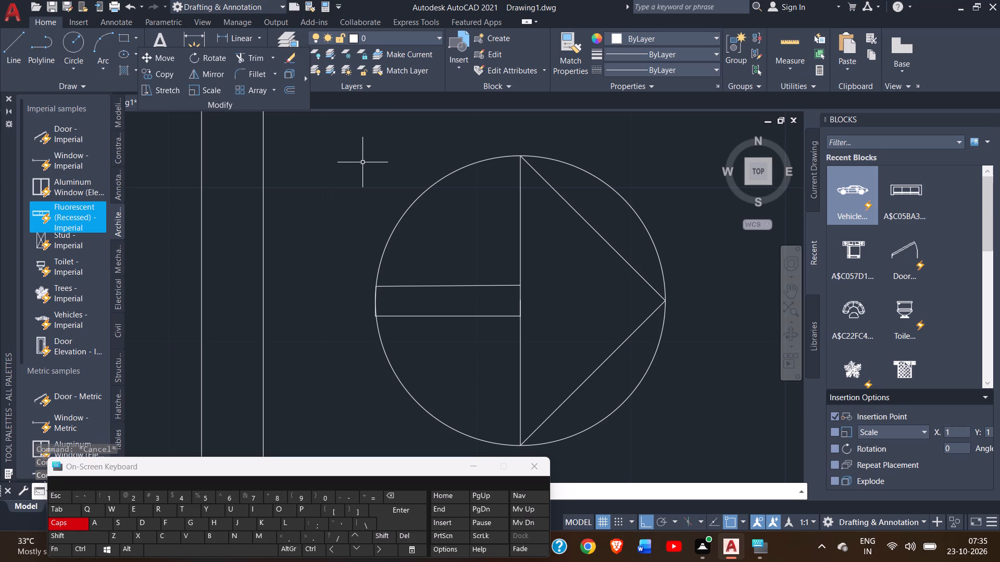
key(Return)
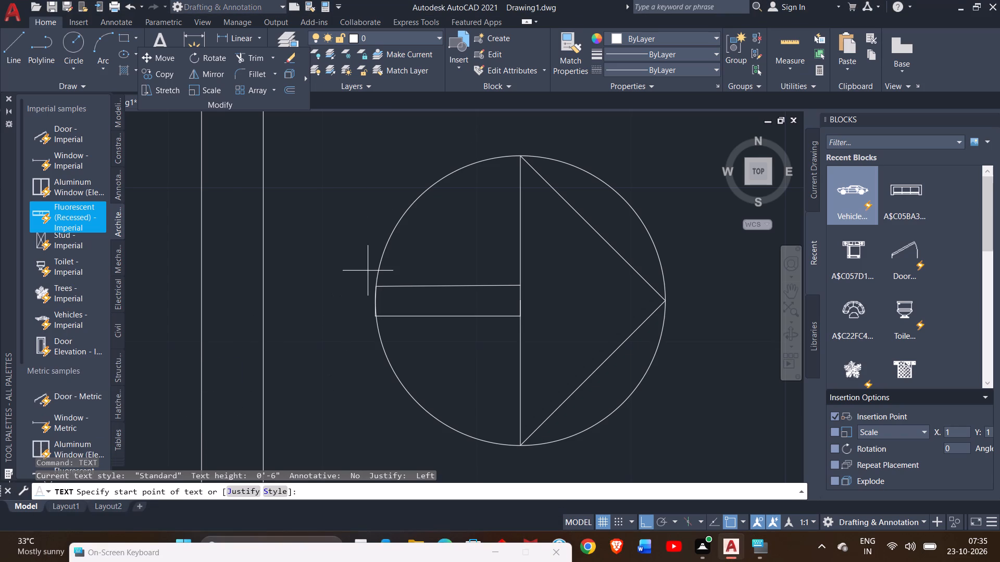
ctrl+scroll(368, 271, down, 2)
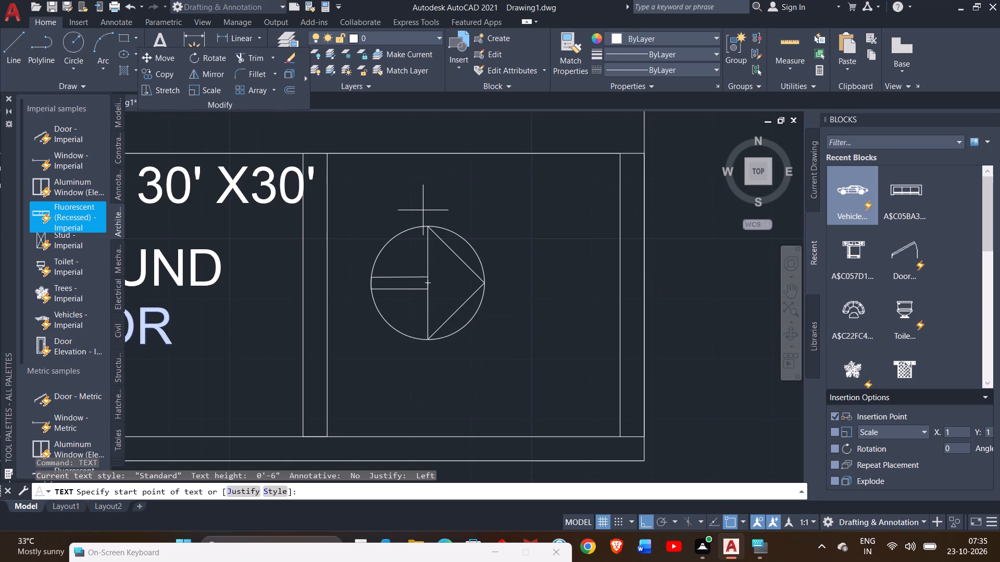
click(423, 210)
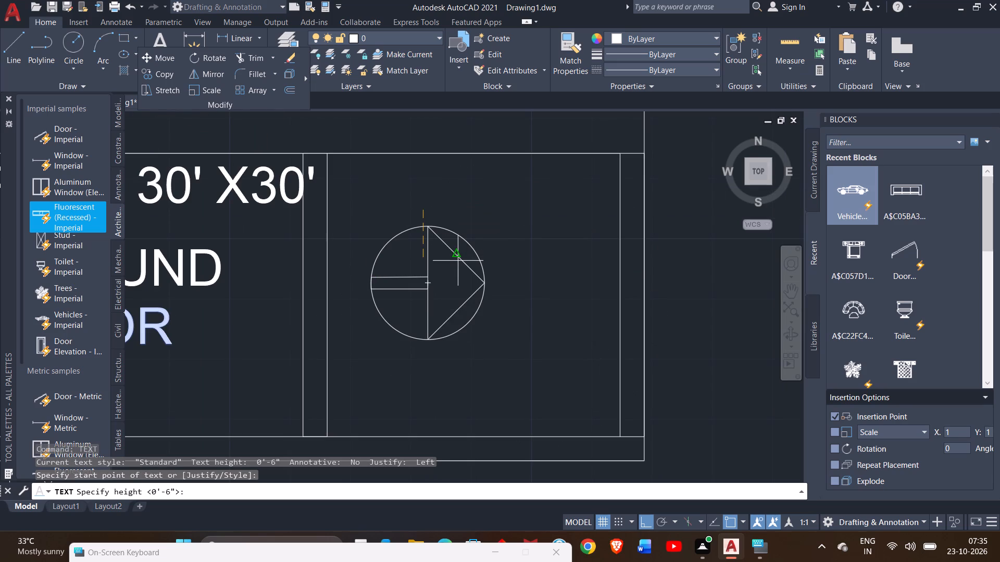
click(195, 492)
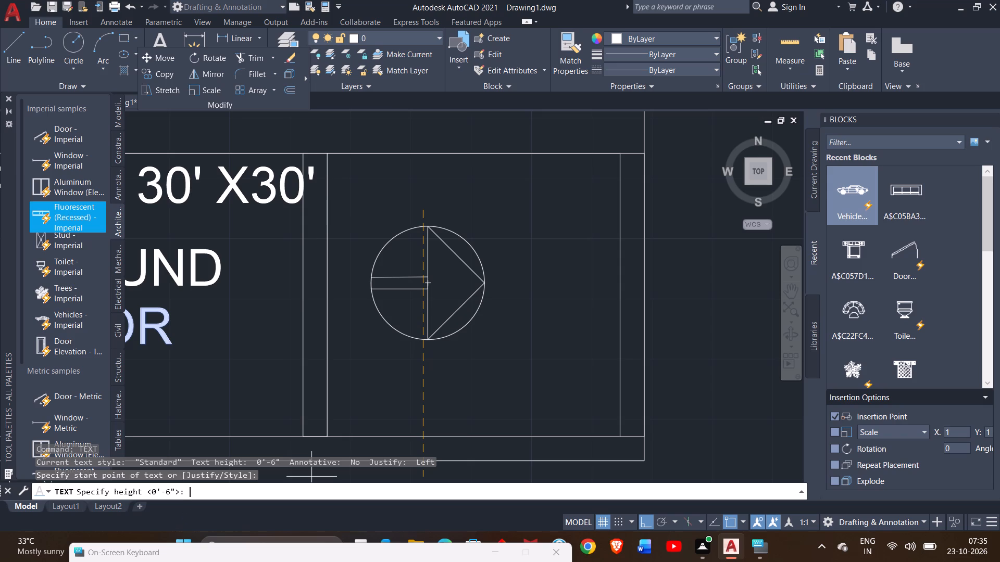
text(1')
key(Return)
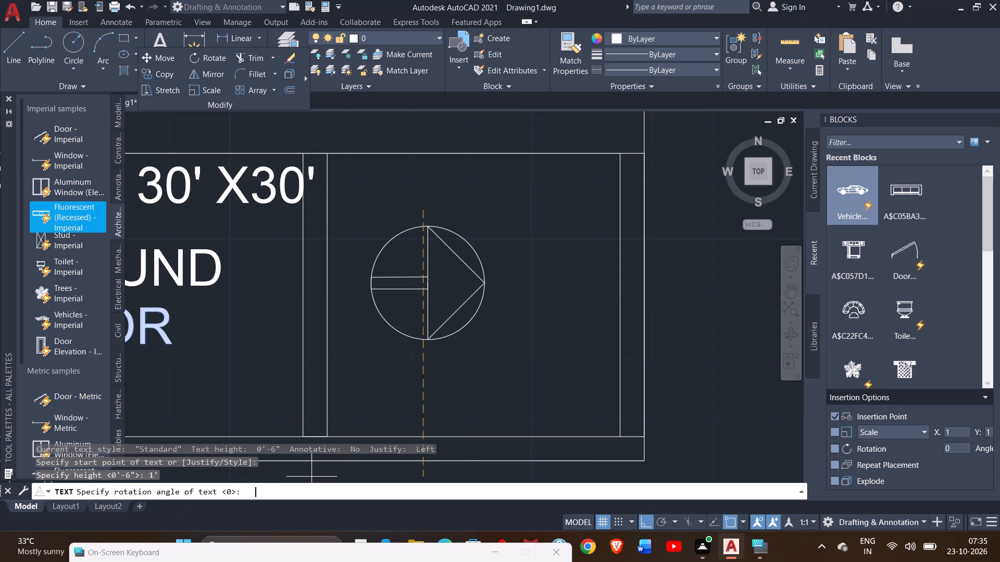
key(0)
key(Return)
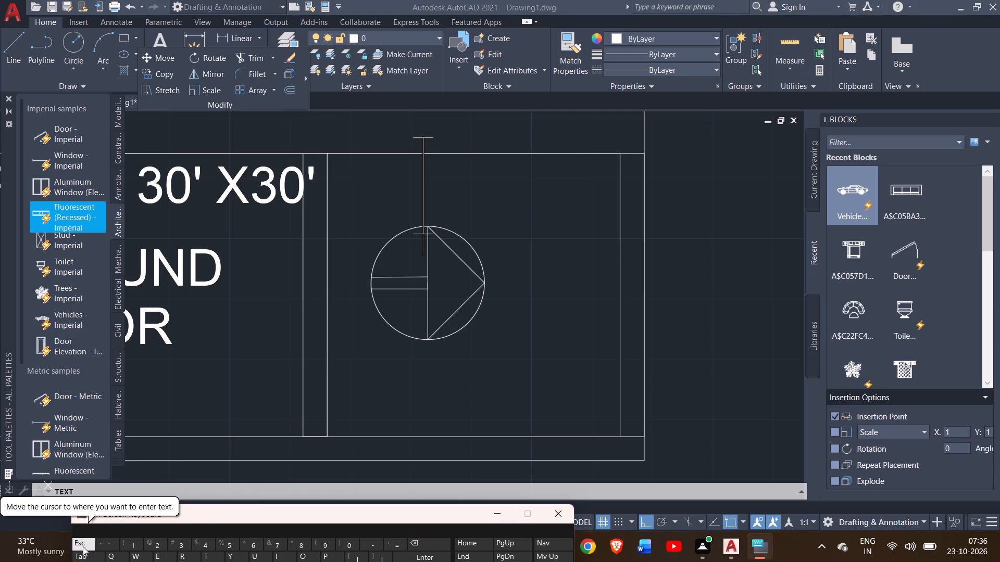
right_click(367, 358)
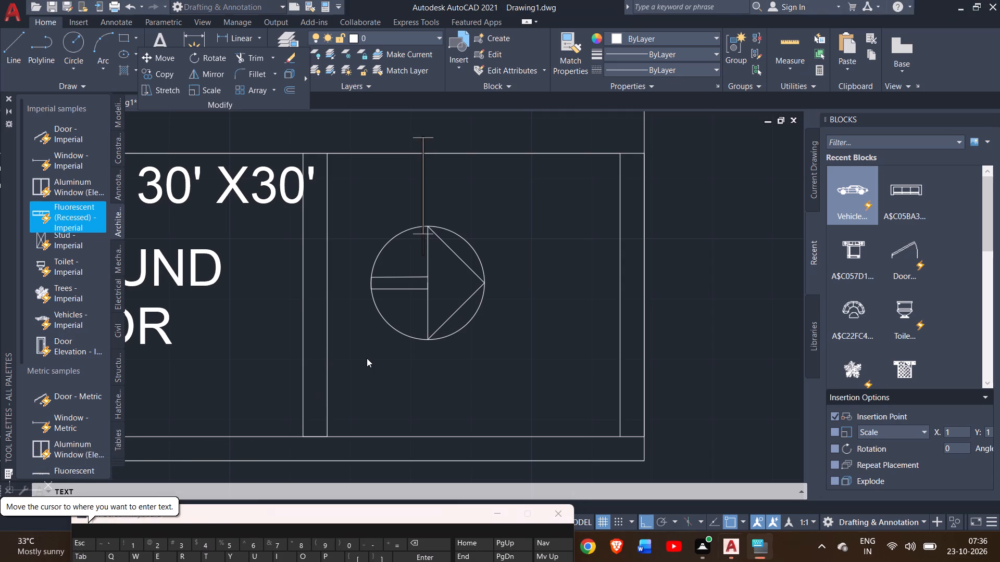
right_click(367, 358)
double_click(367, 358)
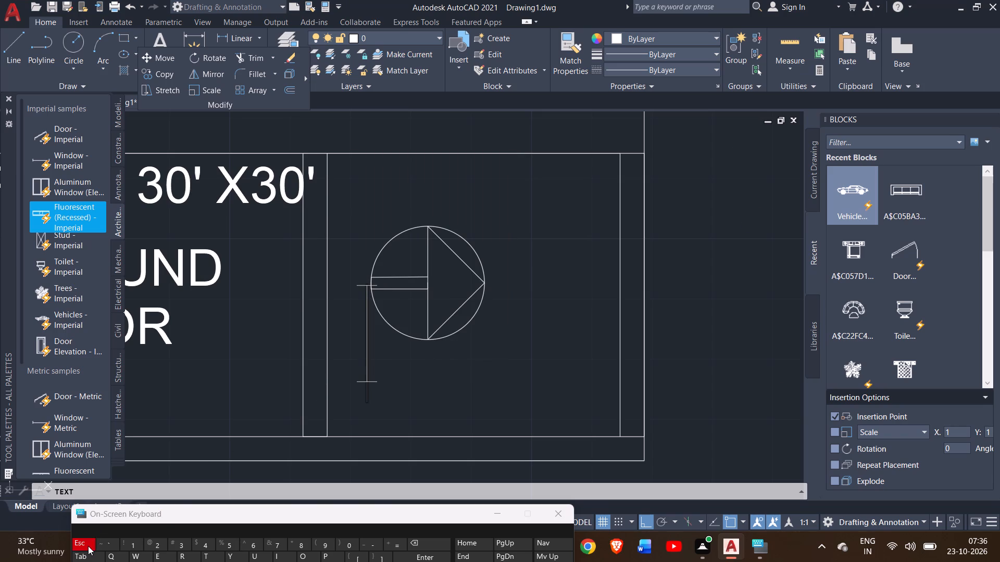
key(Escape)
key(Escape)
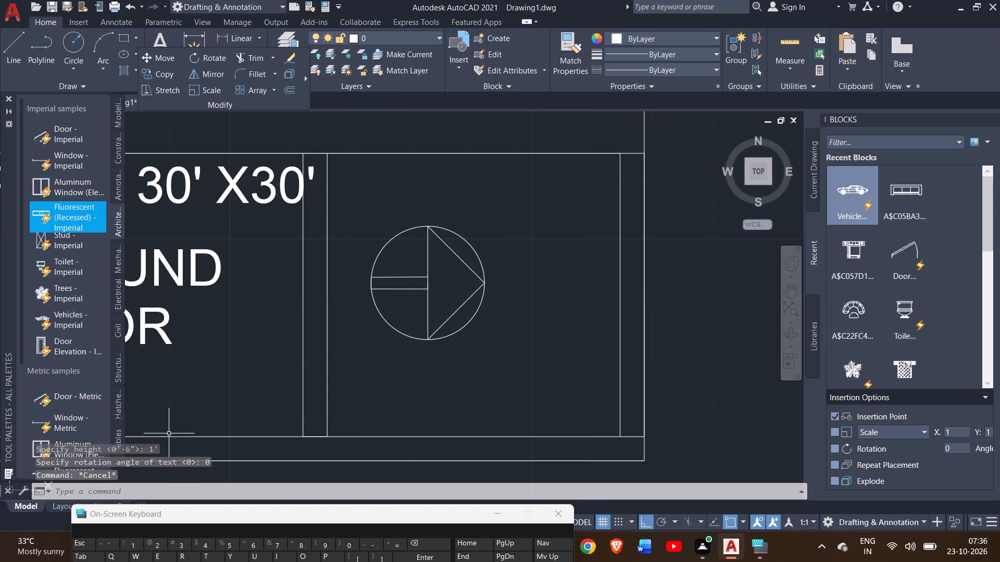
Add a single-line text label W above the arrow circle, with 6" text height and 0 rotation.
click(101, 492)
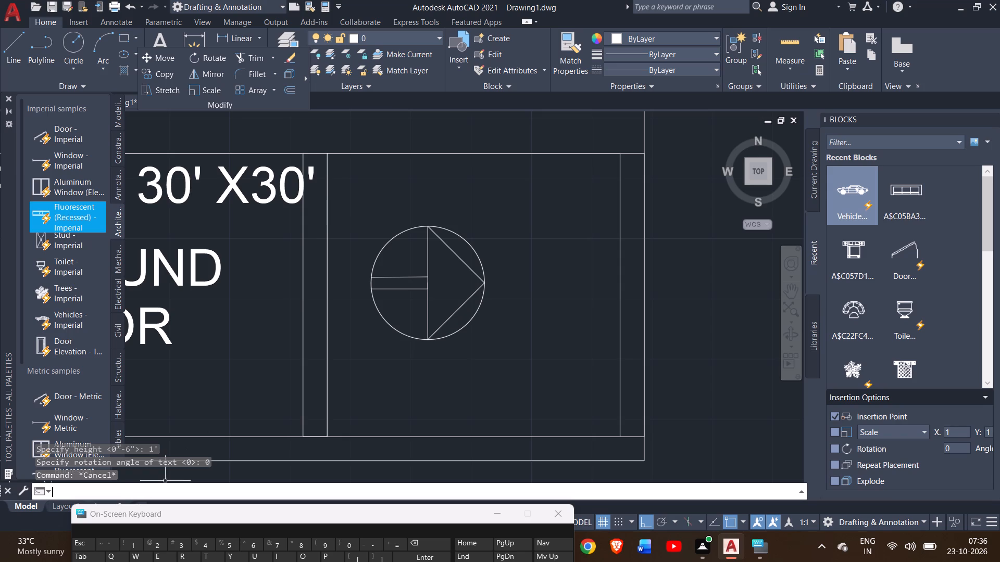
text(TEX)
key(t)
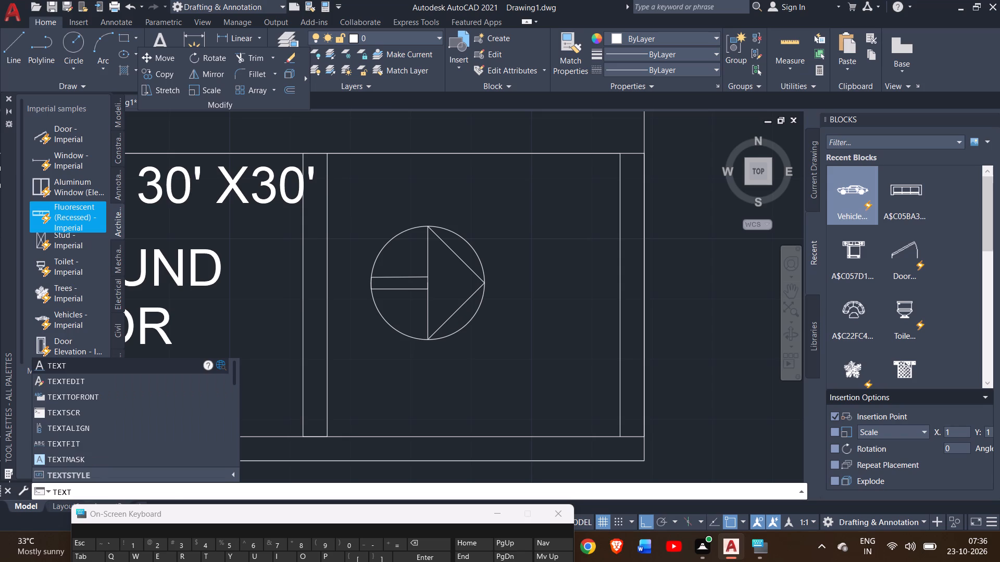
key(Return)
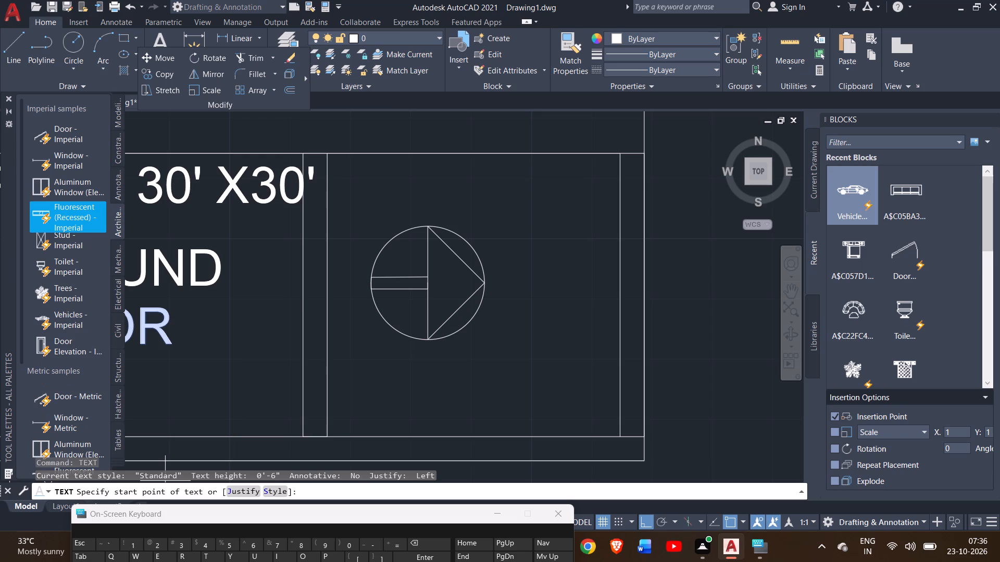
key(6)
key(shift+quotedbl)
key(Return)
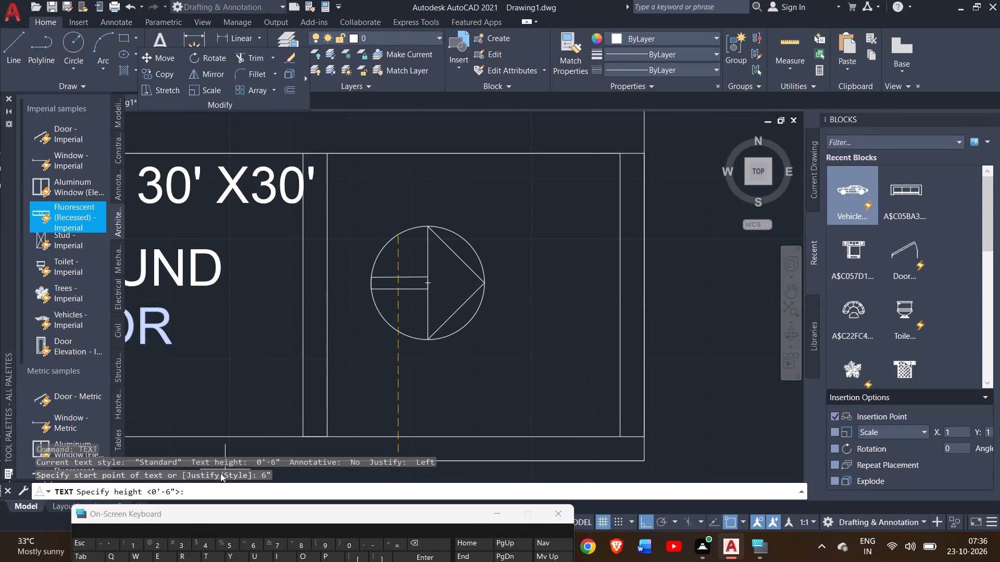
click(193, 499)
key(6)
key(shift+quotedbl)
key(Return)
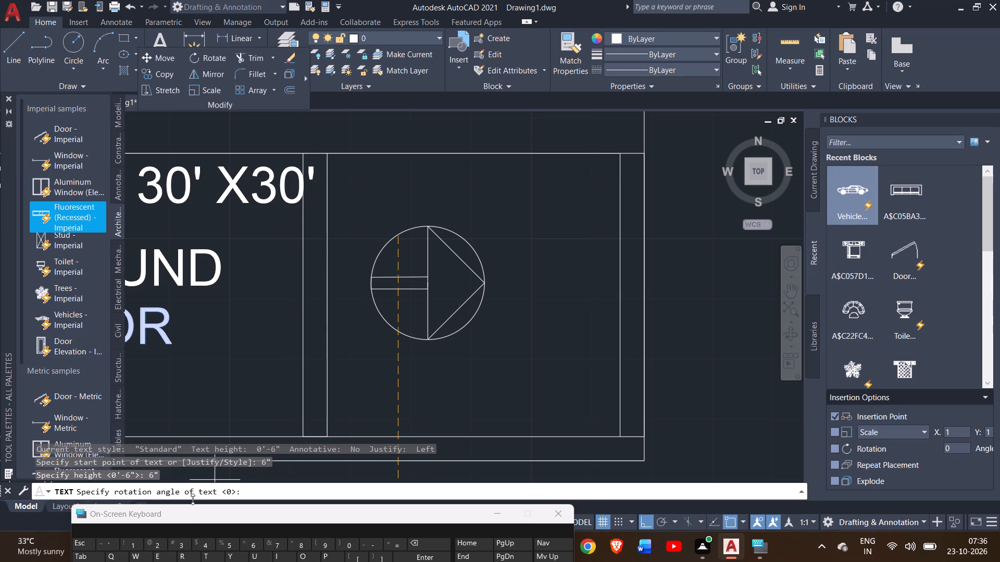
key(0)
key(Return)
click(409, 205)
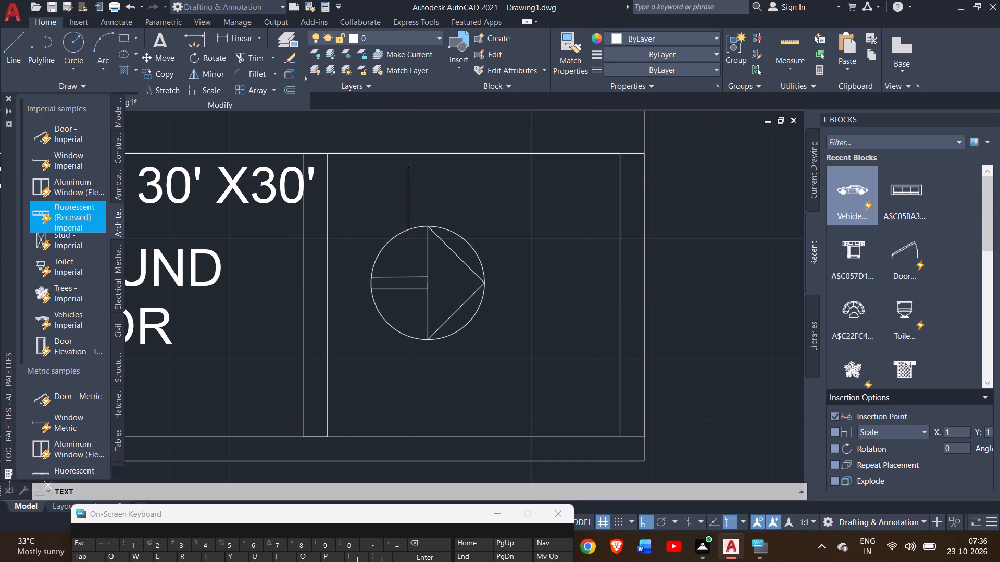
key(w)
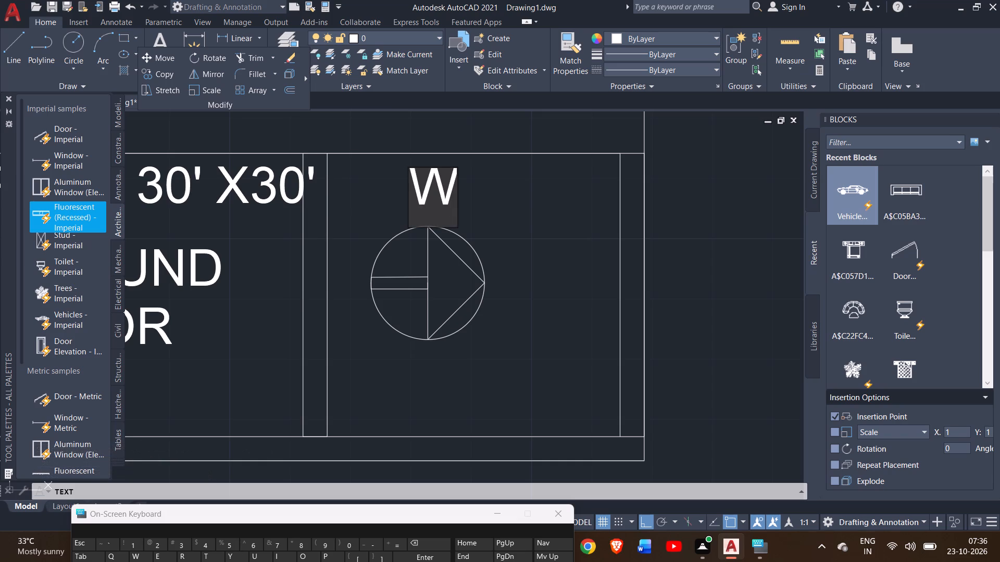
Add the text label N beside the circle, just beyond the arrowhead's tip.
click(499, 288)
key(n)
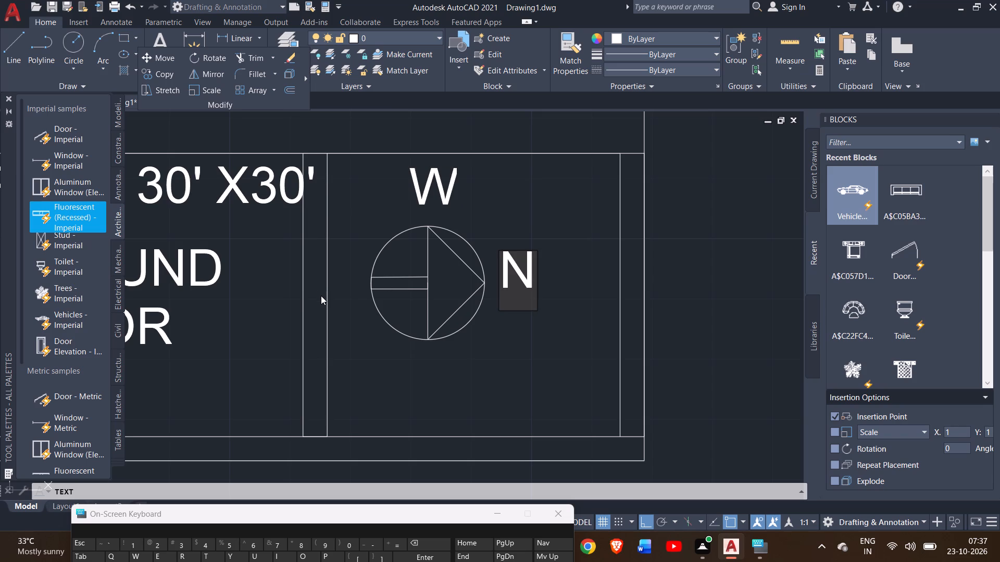
Add the text label S beside the circle, between the arrow's tail and the vertical divider line.
click(340, 285)
key(s)
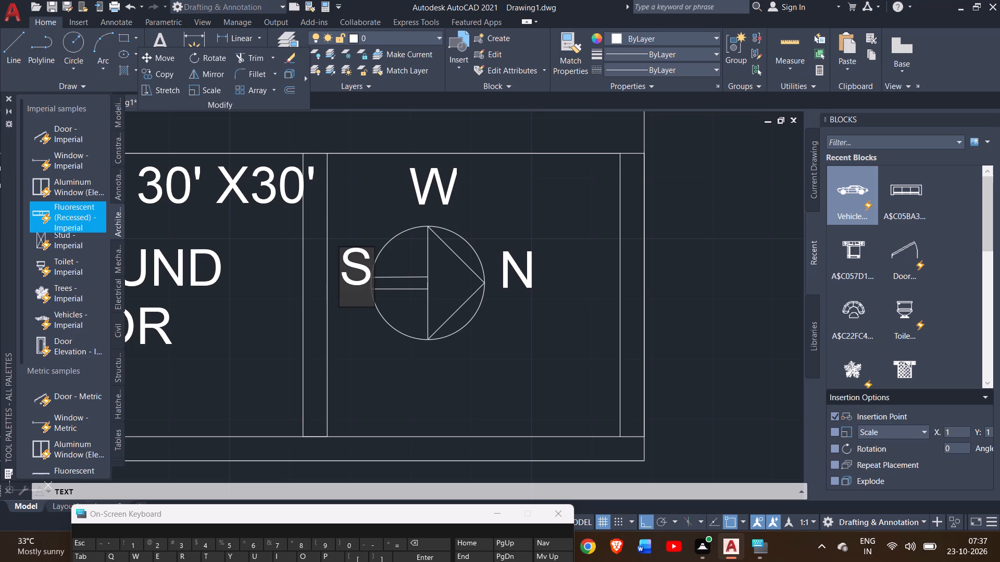
key(BackSpace)
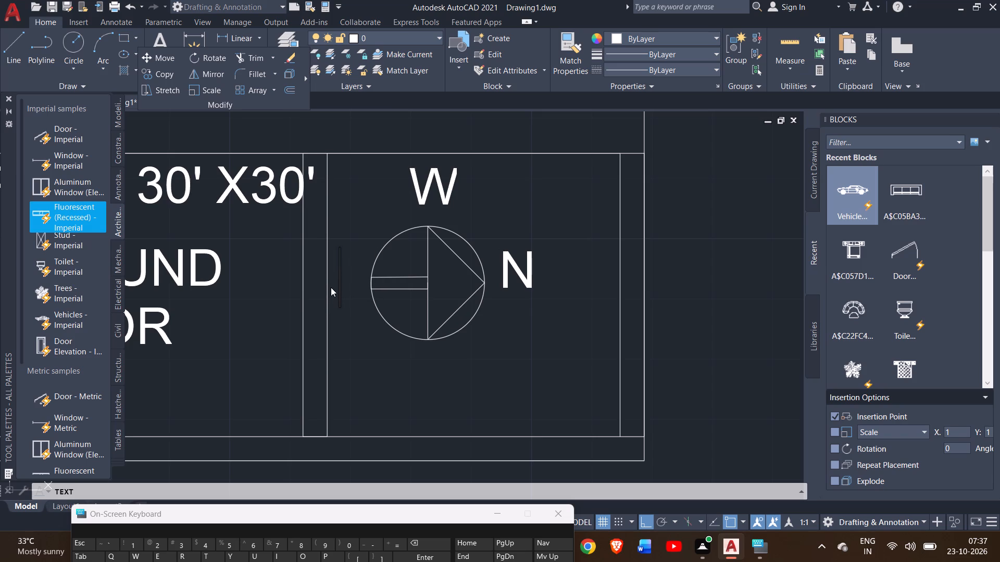
ctrl+scroll(333, 281, up, 2)
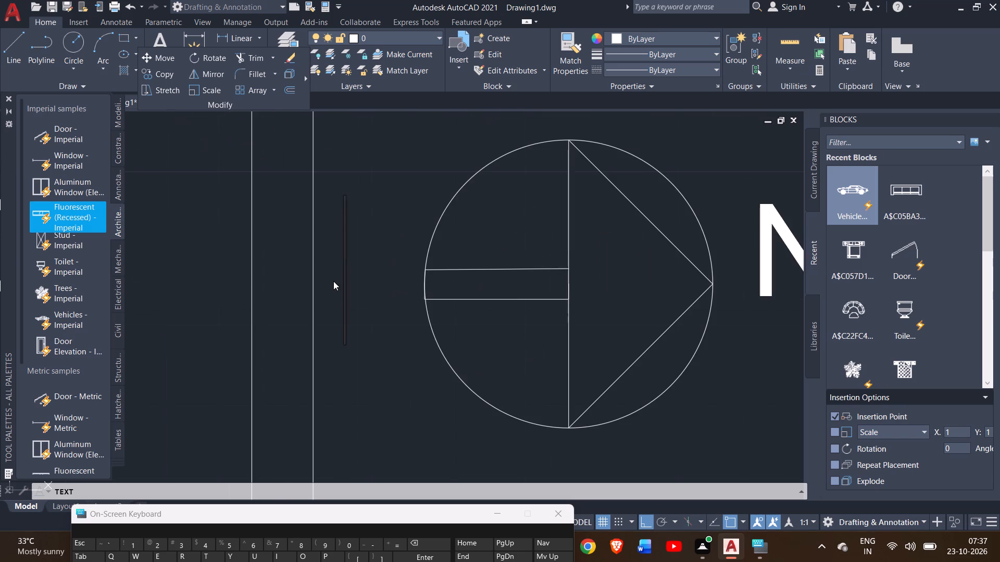
ctrl+scroll(333, 281, up, 3)
click(333, 281)
ctrl+scroll(333, 281, down, 3)
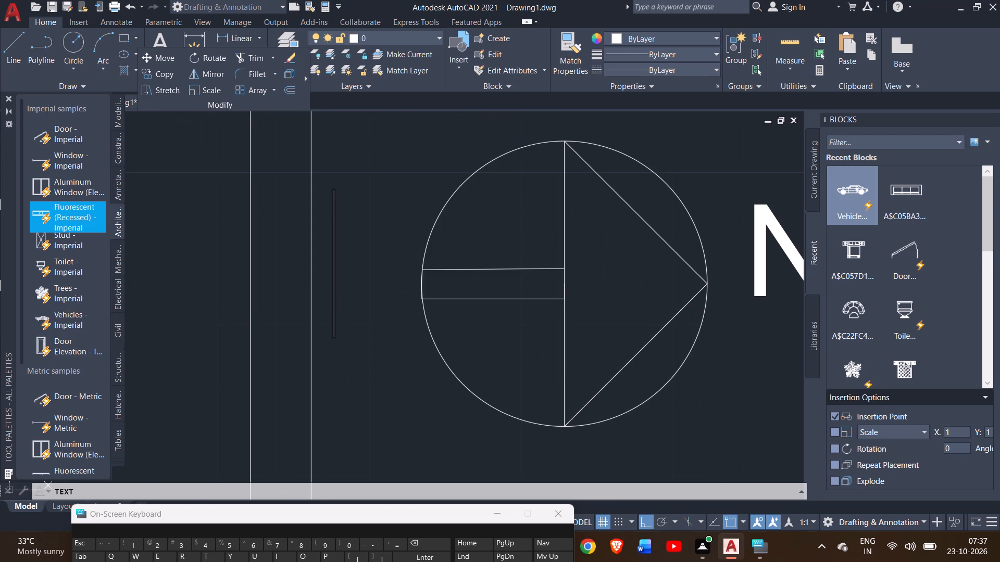
click(316, 281)
key(s)
Add the text label E below the circle, just above the title strip's bottom line.
ctrl+scroll(381, 393, down, 1)
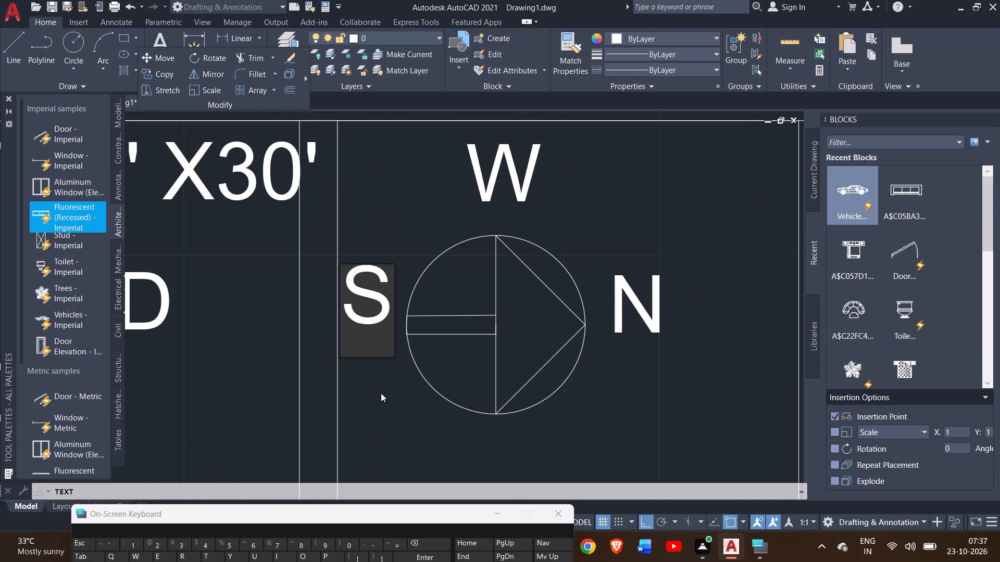
click(494, 455)
ctrl+scroll(654, 420, down, 2)
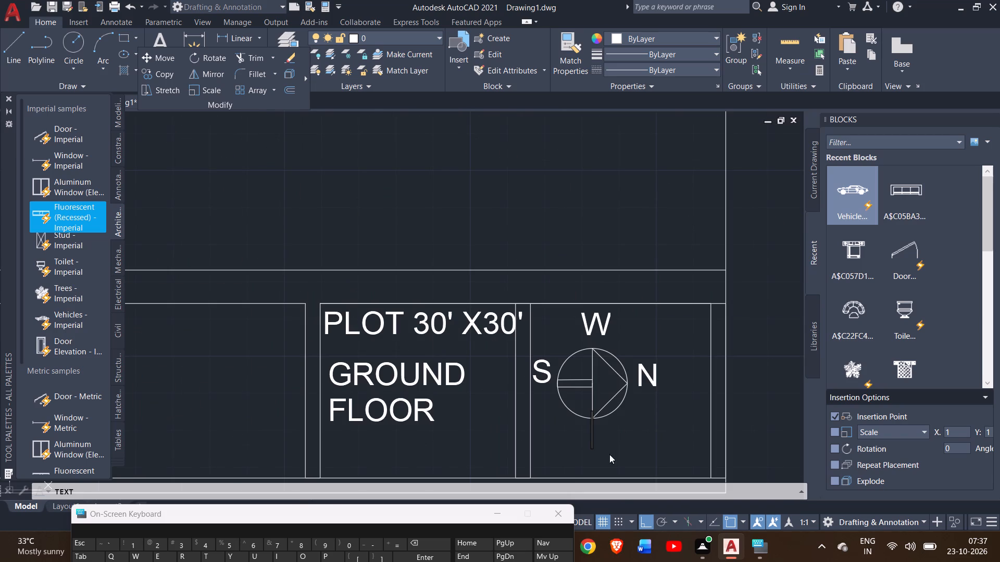
click(589, 464)
key(e)
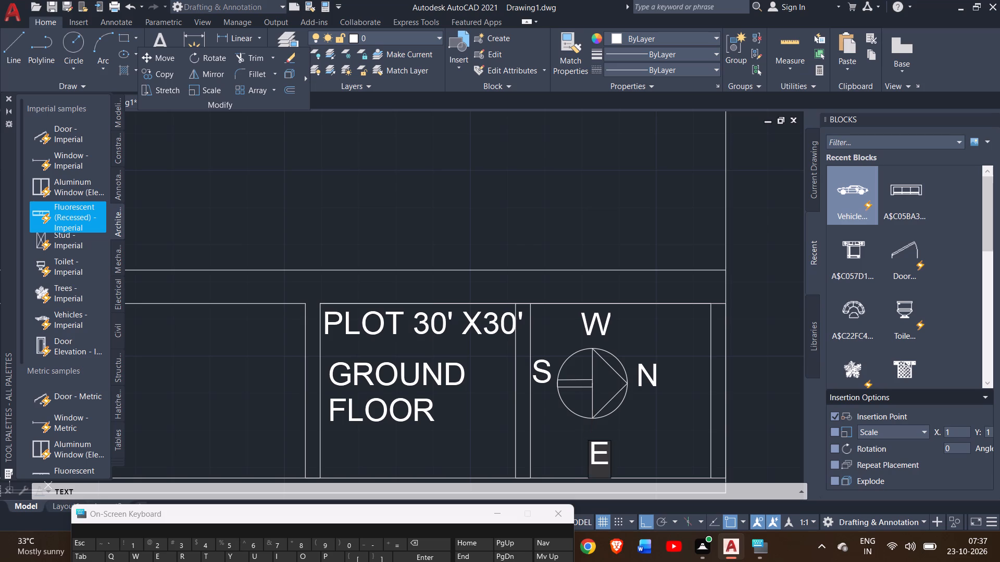
ctrl+scroll(587, 287, down, 2)
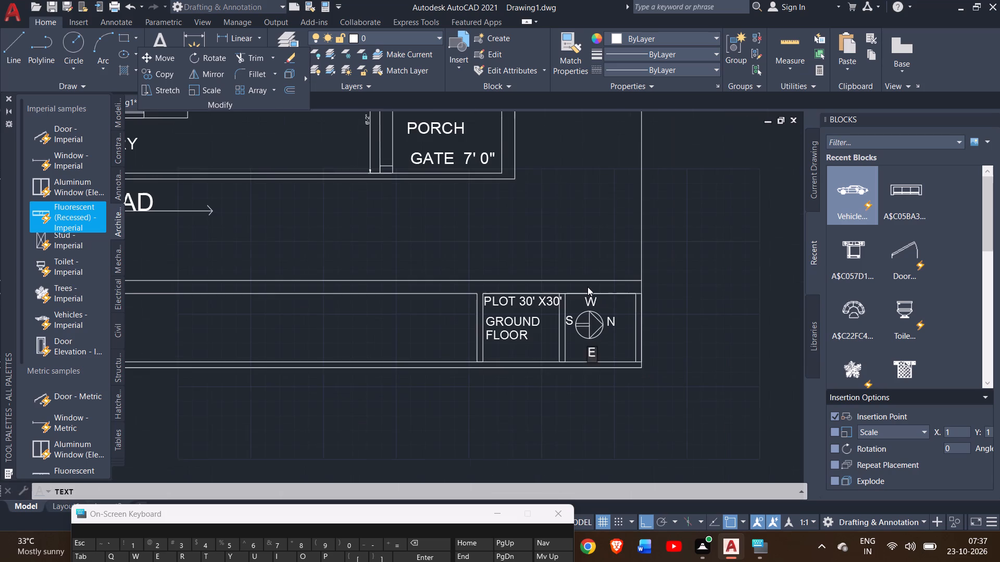
Finish the compass letters and exit the single-line text command.
ctrl+scroll(587, 287, down, 2)
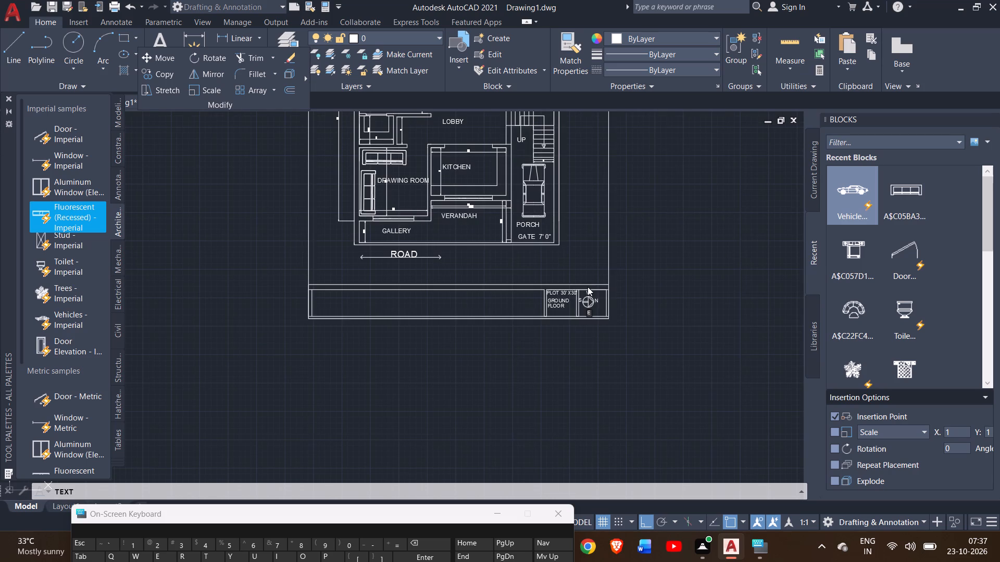
right_click(223, 295)
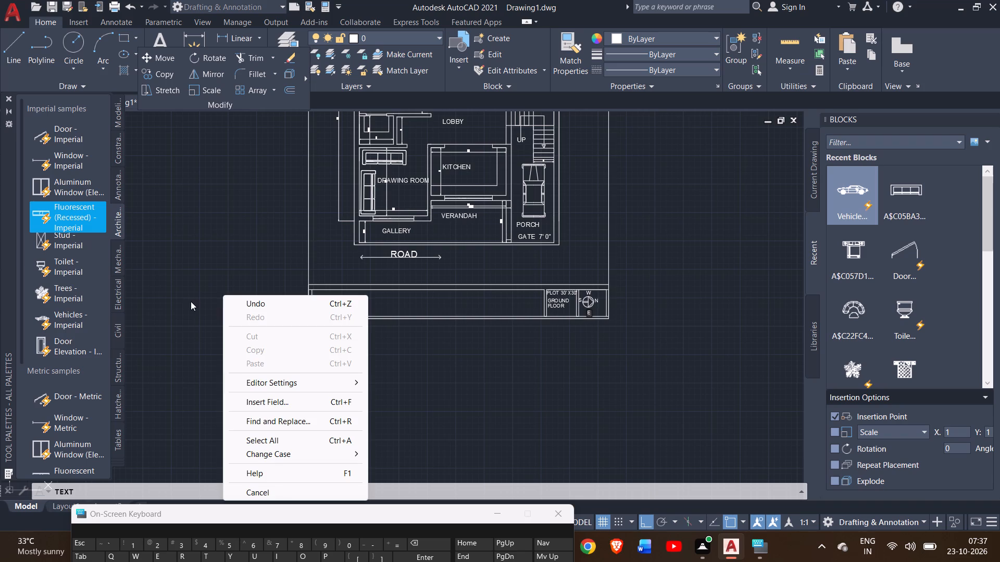
triple_click(191, 301)
triple_click(191, 301)
triple_click(191, 301)
click(191, 301)
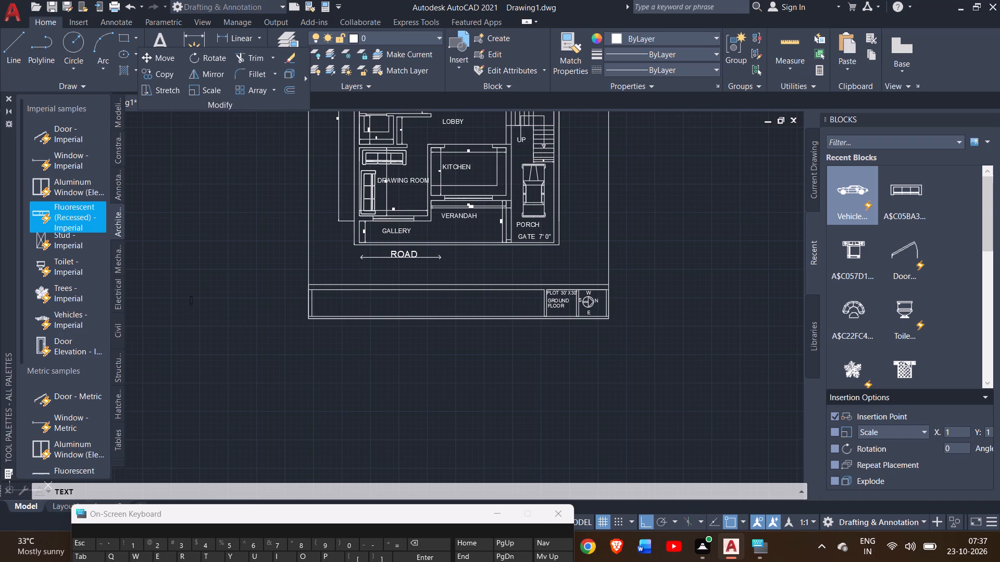
key(Escape)
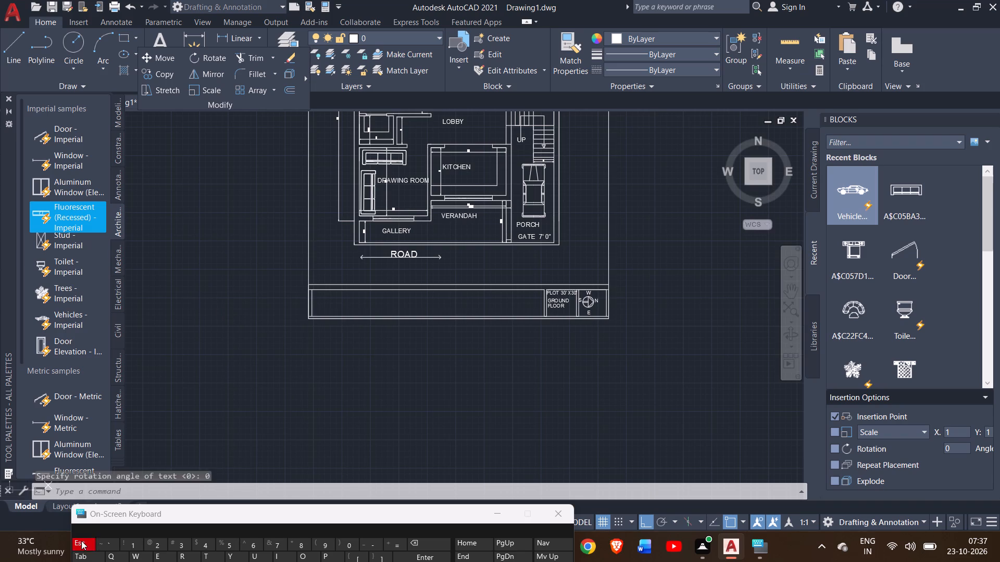
key(Escape)
key(Escape)
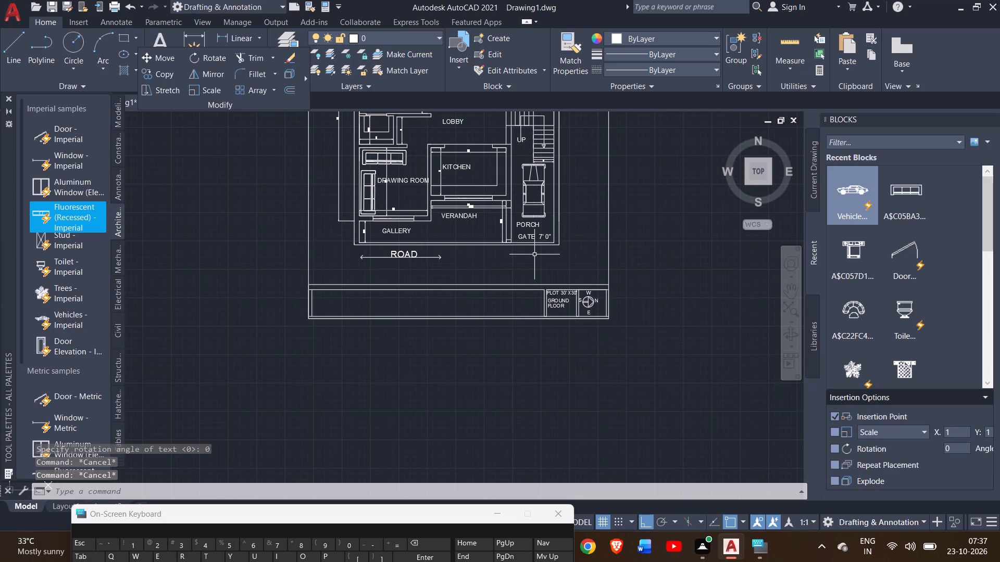
Draw a short vertical line from the top of the divider beside the PLOT text up to the title strip's outer top line.
ctrl+scroll(534, 254, down, 1)
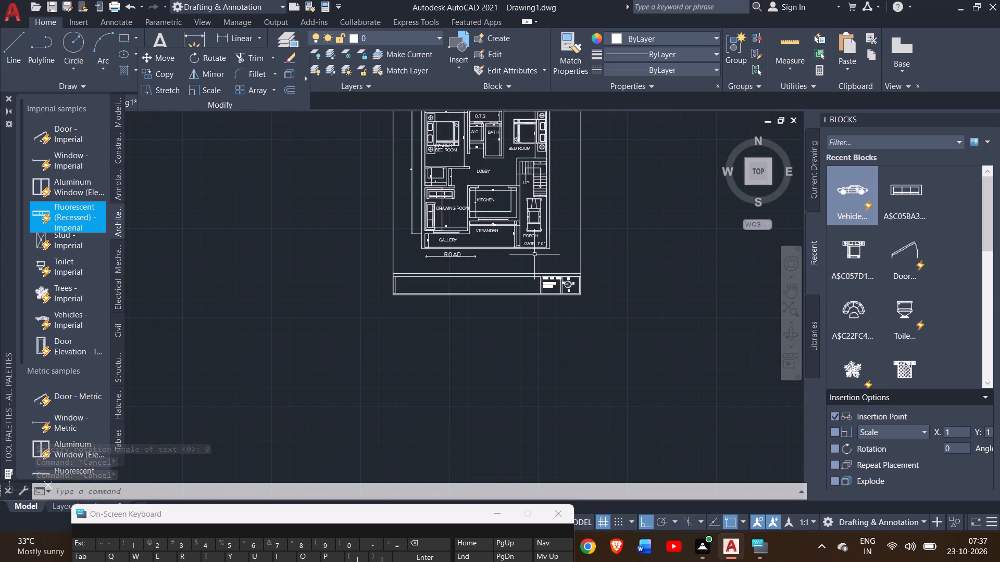
ctrl+scroll(539, 272, up, 3)
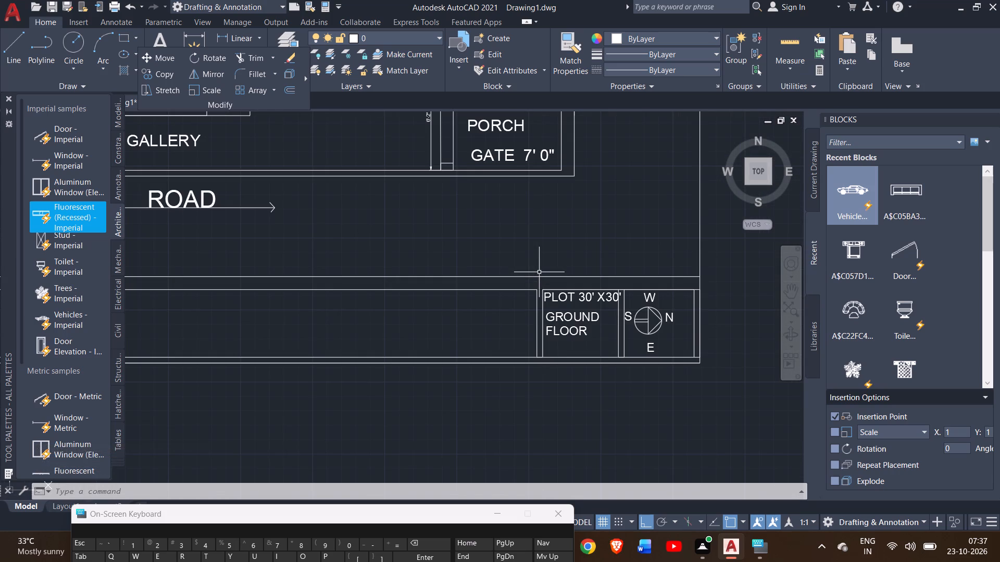
click(9, 41)
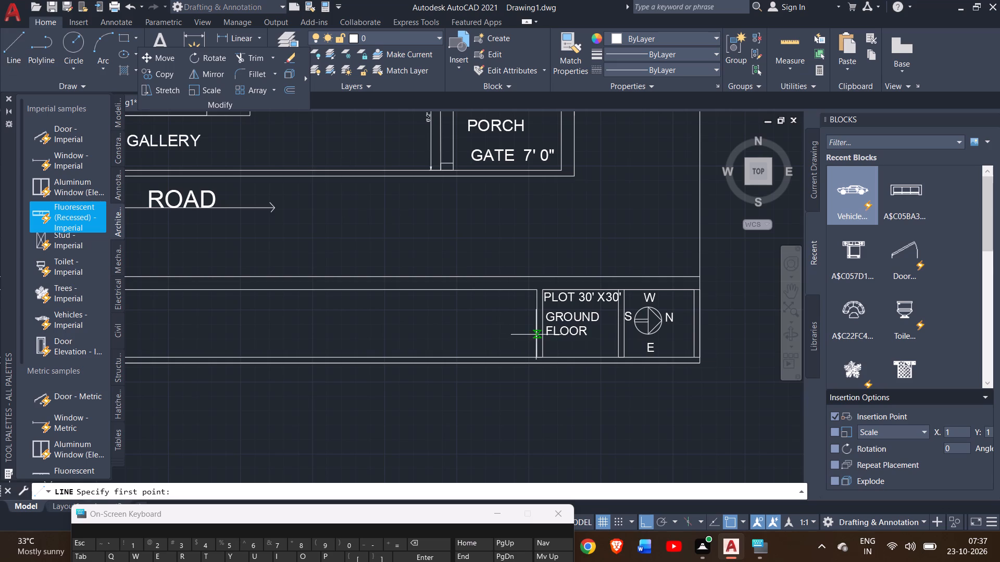
drag(534, 292, 535, 279)
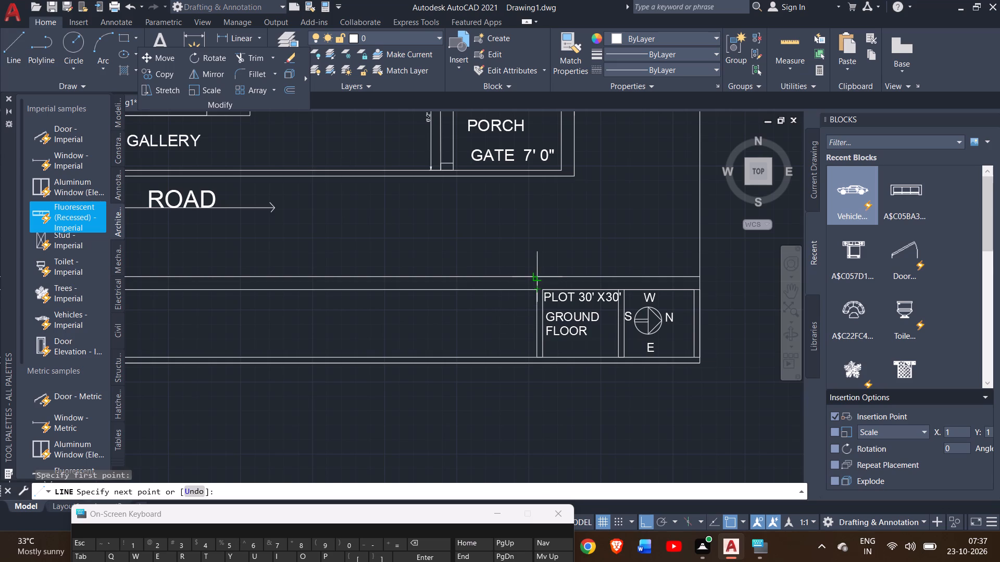
drag(535, 279, 535, 278)
click(535, 278)
right_click(530, 262)
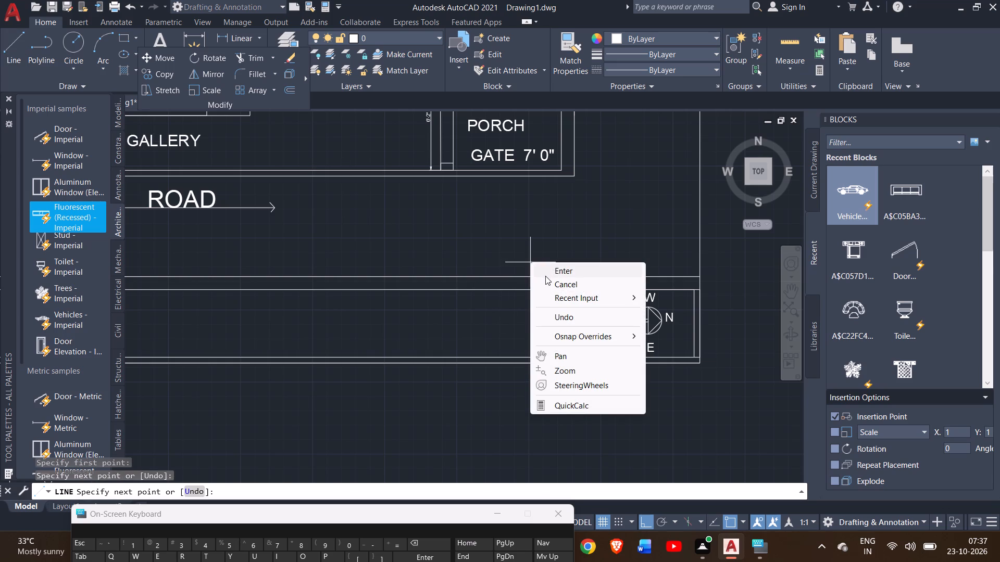
click(556, 270)
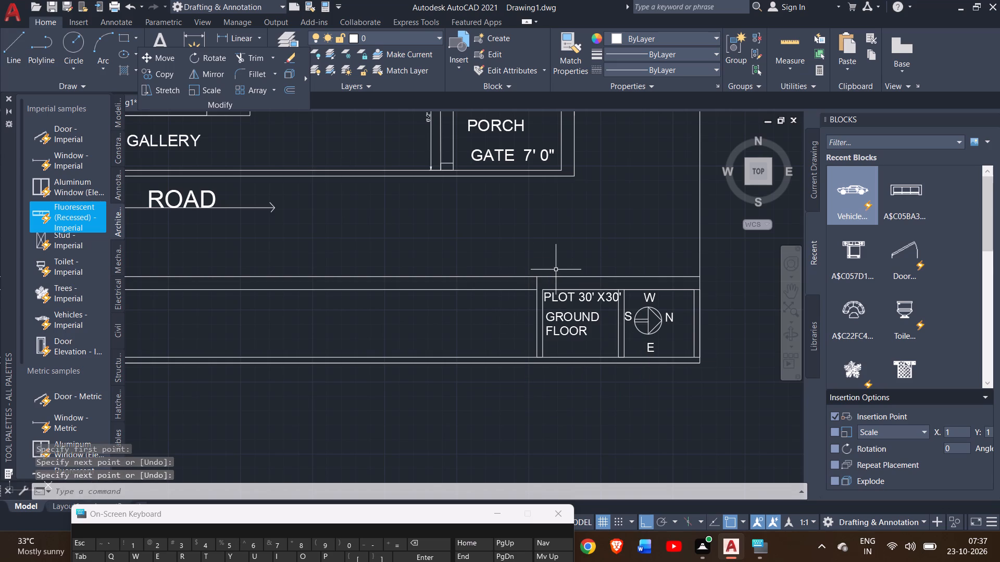
Trim away both top lines of the title strip between the sheet border and the PLOT text box.
click(247, 62)
drag(355, 253, 349, 303)
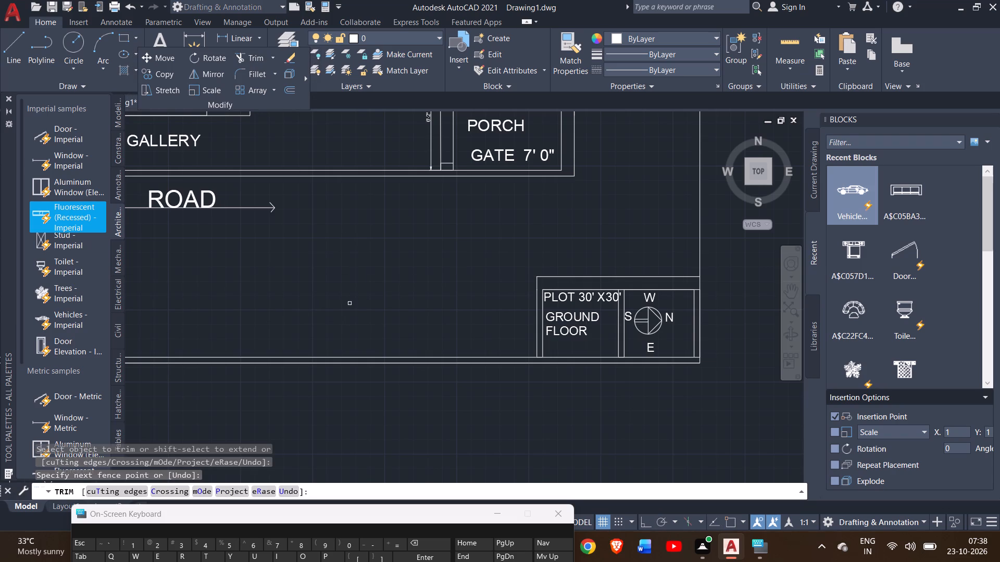
right_click(349, 303)
click(358, 305)
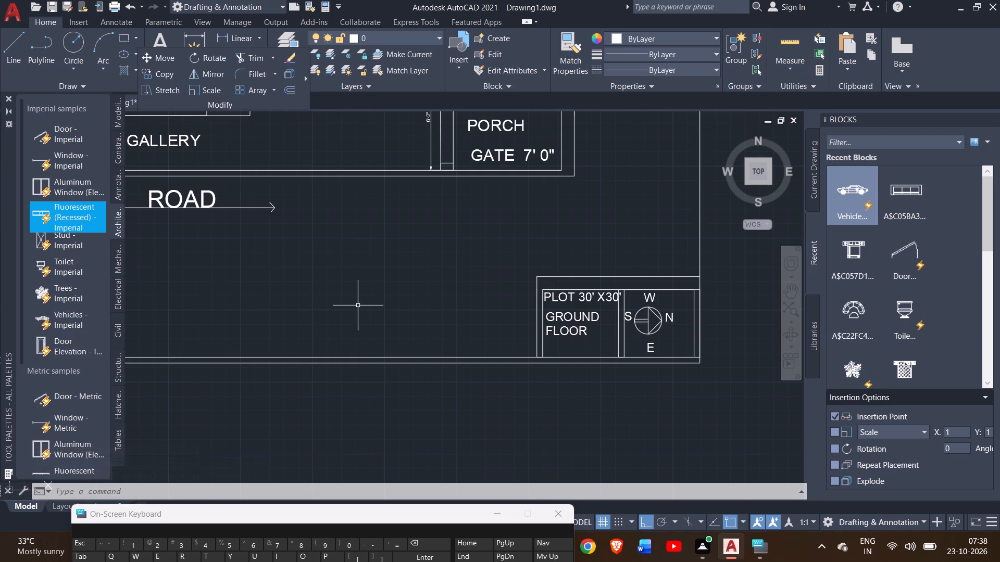
Delete the leftover short vertical line at the far end of the strip, beside the border's lower-left corner.
ctrl+scroll(376, 294, down, 1)
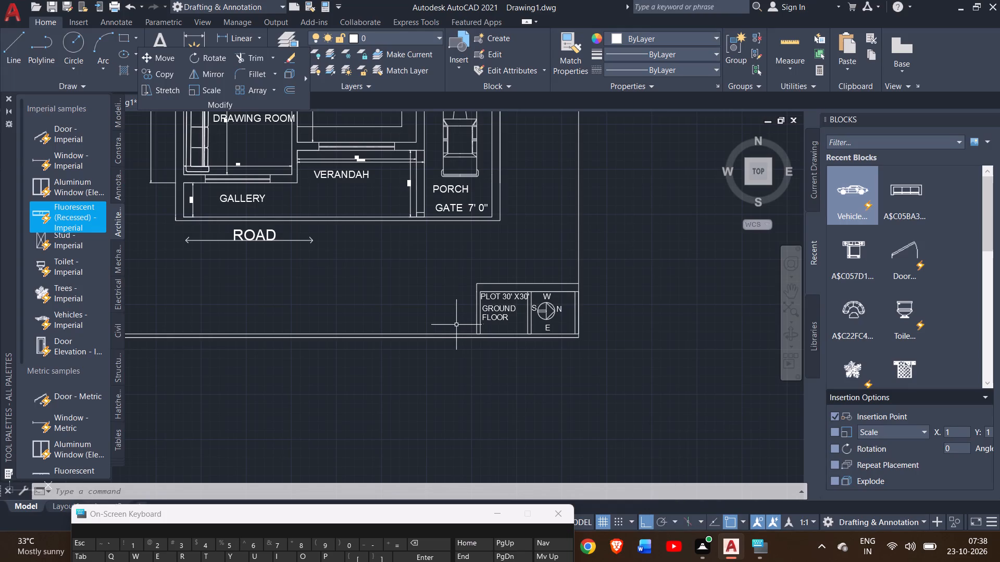
ctrl+scroll(458, 324, down, 2)
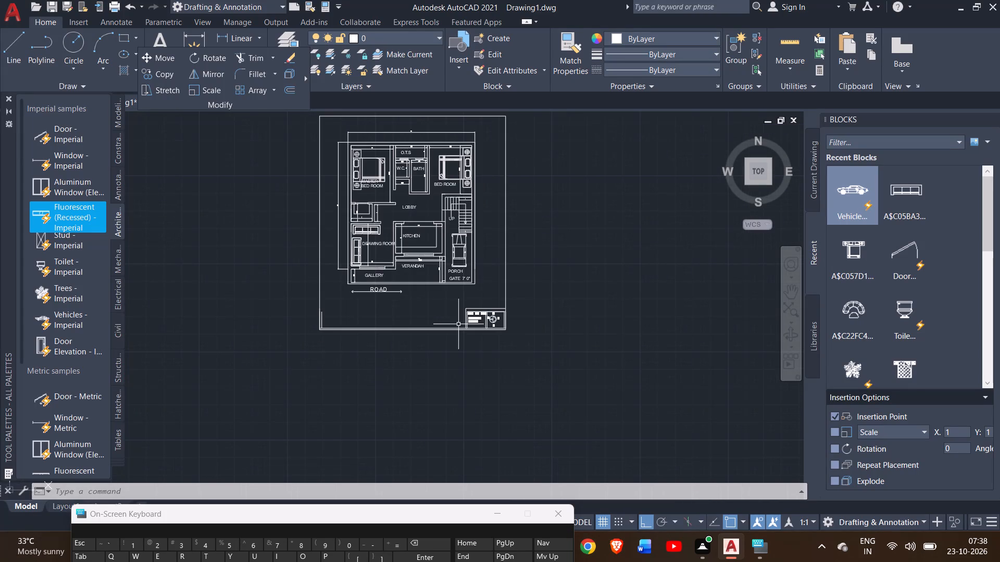
ctrl+scroll(317, 332, up, 1)
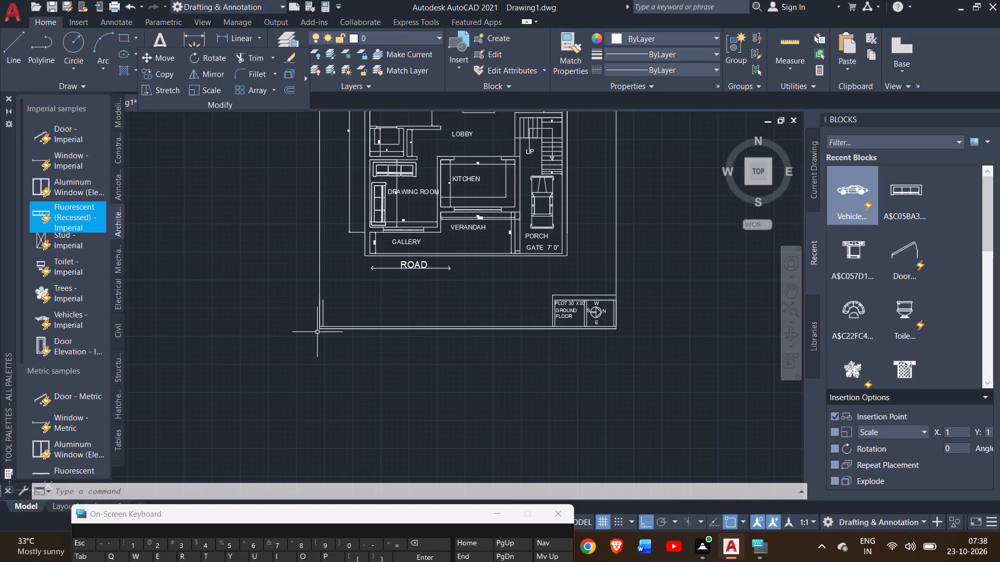
ctrl+scroll(317, 332, up, 2)
click(327, 288)
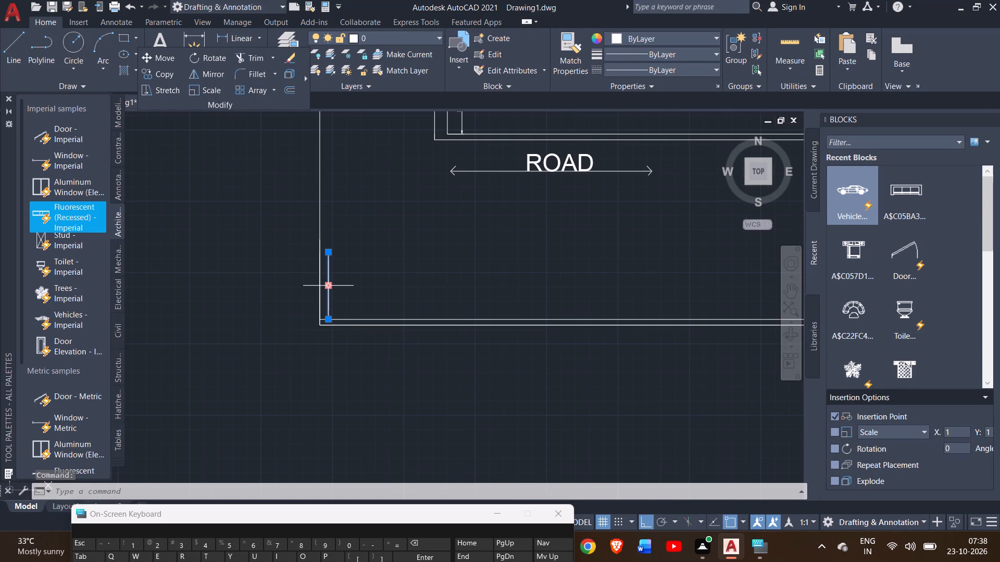
key(Delete)
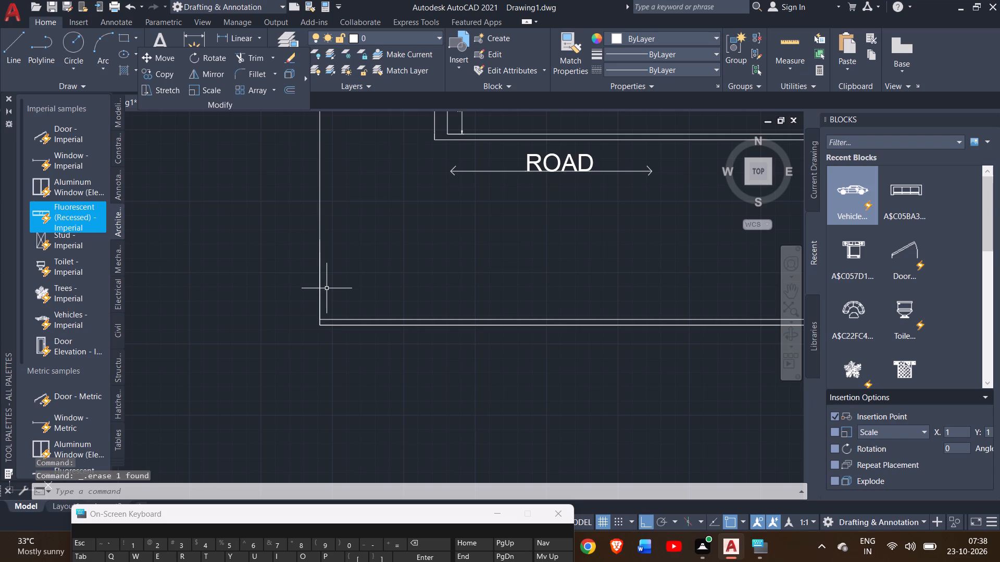
Look over the whole sheet, including the floor plan, border and title box.
ctrl+scroll(327, 288, down, 1)
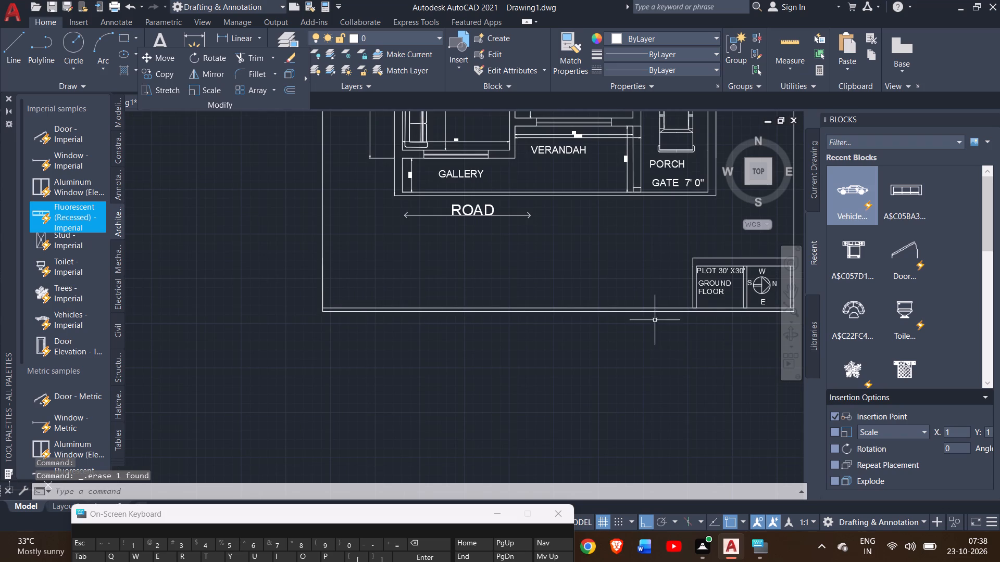
click(790, 299)
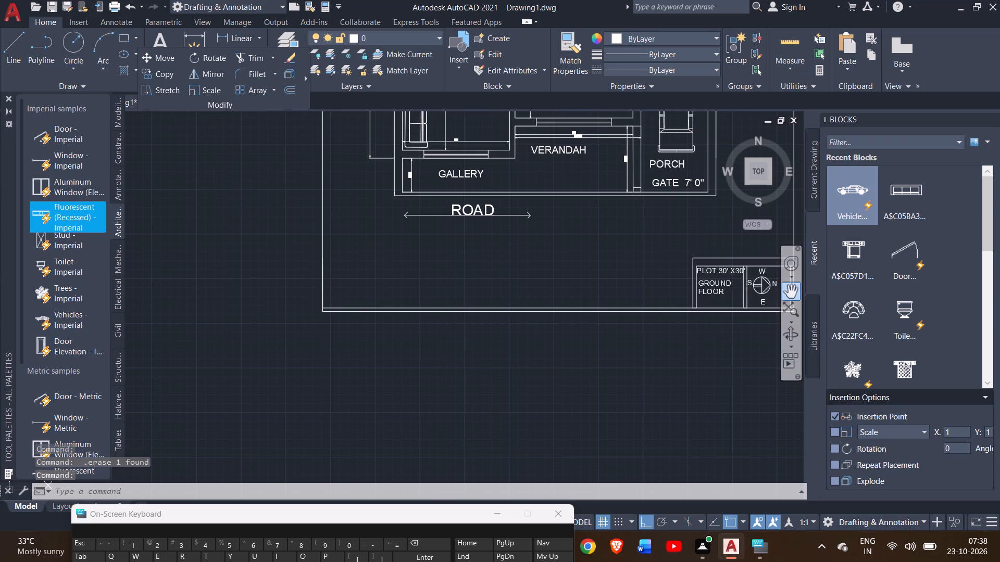
drag(654, 298, 571, 315)
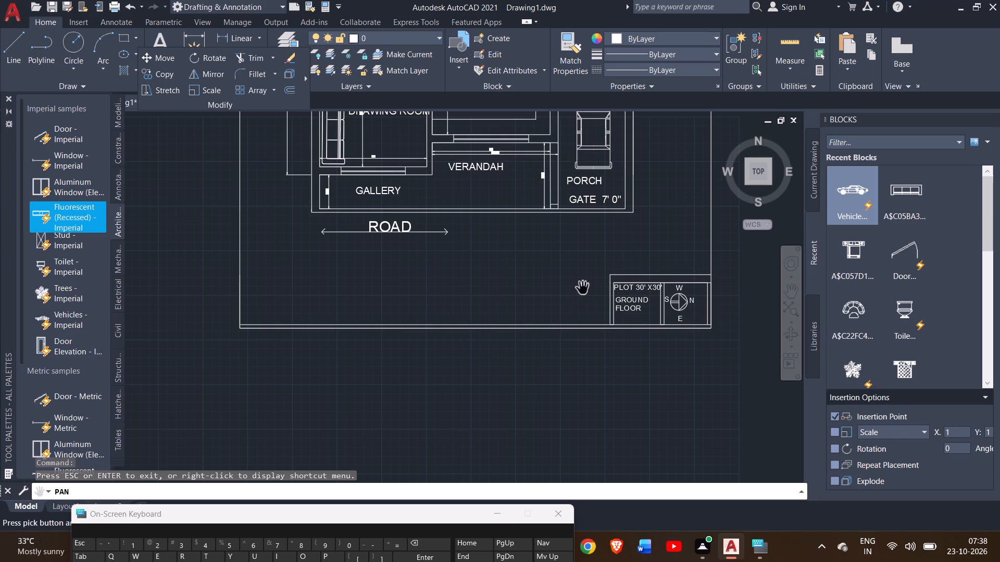
click(582, 289)
drag(582, 289, 564, 234)
drag(564, 234, 561, 243)
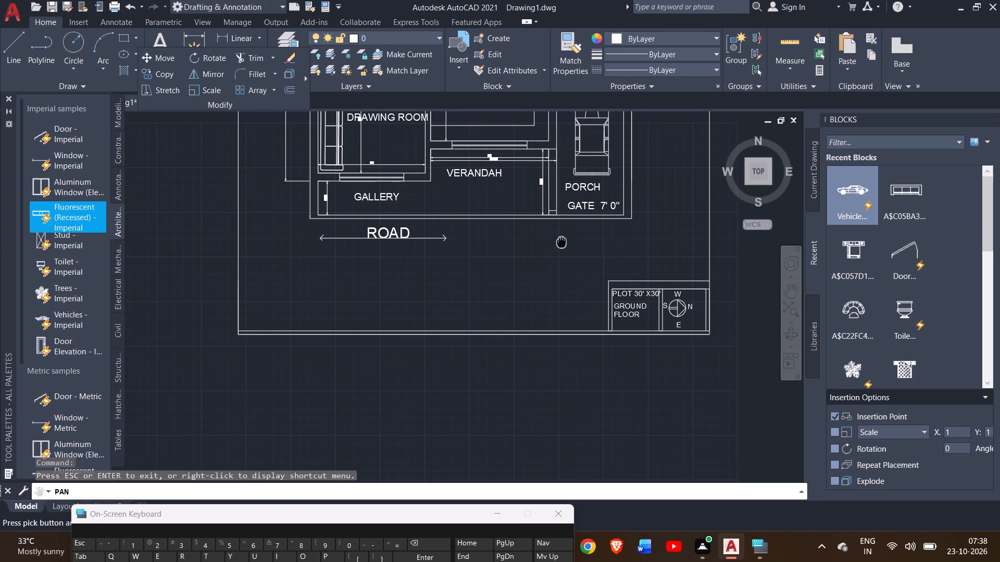
drag(561, 243, 514, 402)
ctrl+scroll(514, 402, down, 1)
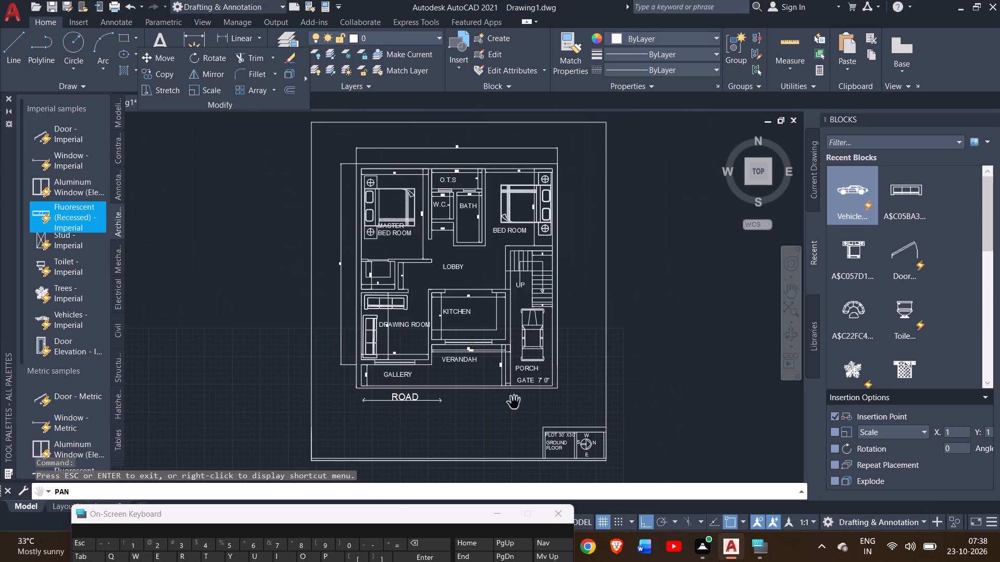
right_click(208, 306)
click(229, 316)
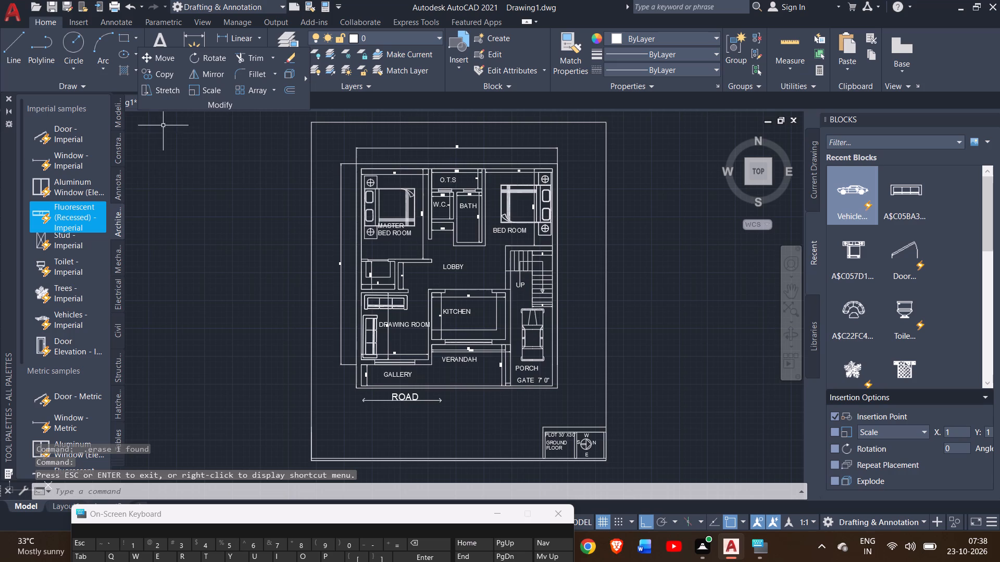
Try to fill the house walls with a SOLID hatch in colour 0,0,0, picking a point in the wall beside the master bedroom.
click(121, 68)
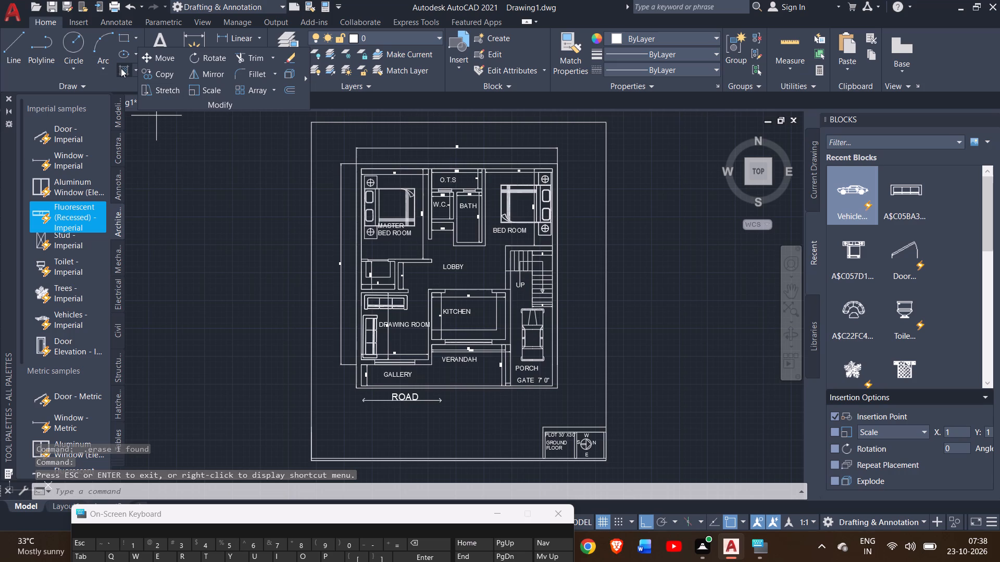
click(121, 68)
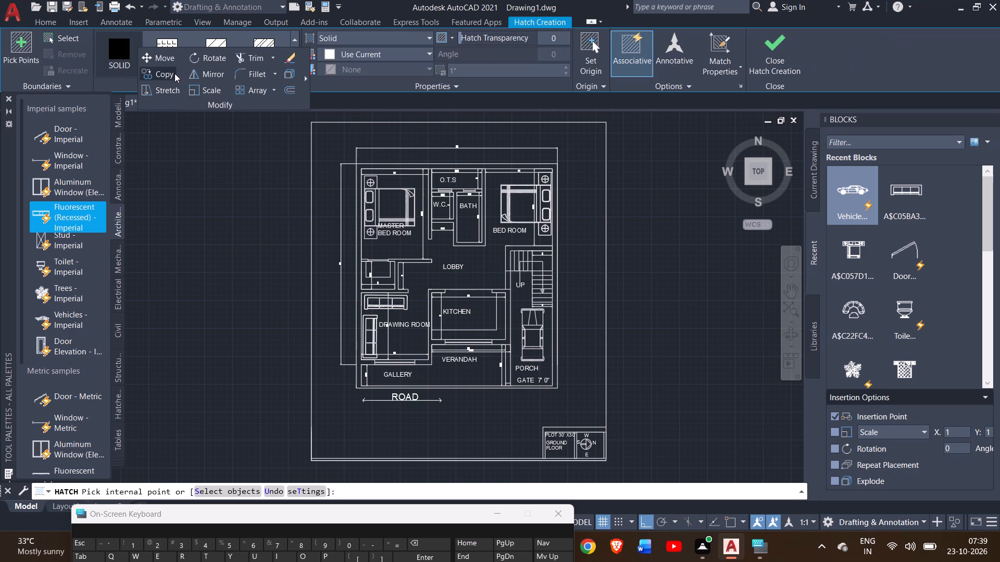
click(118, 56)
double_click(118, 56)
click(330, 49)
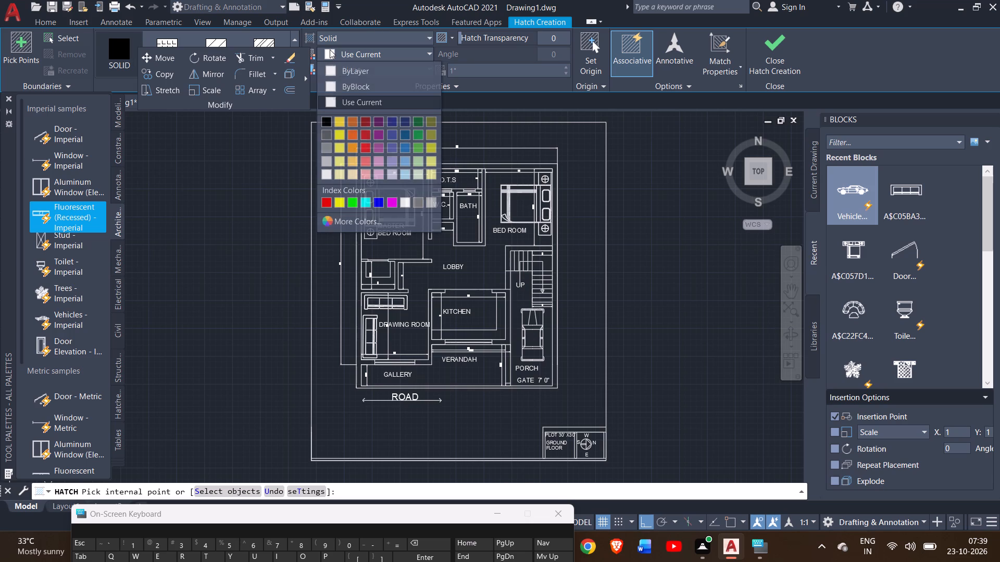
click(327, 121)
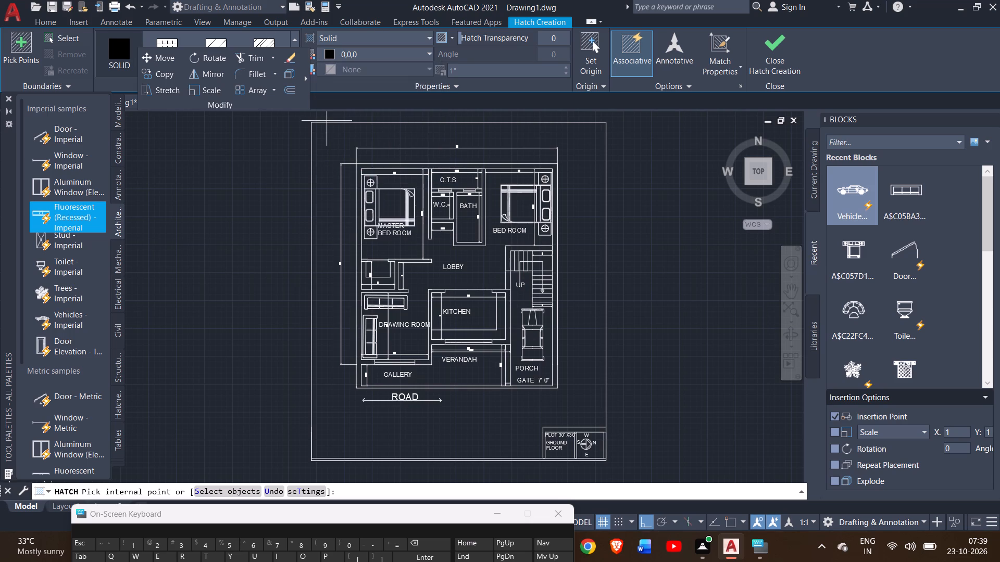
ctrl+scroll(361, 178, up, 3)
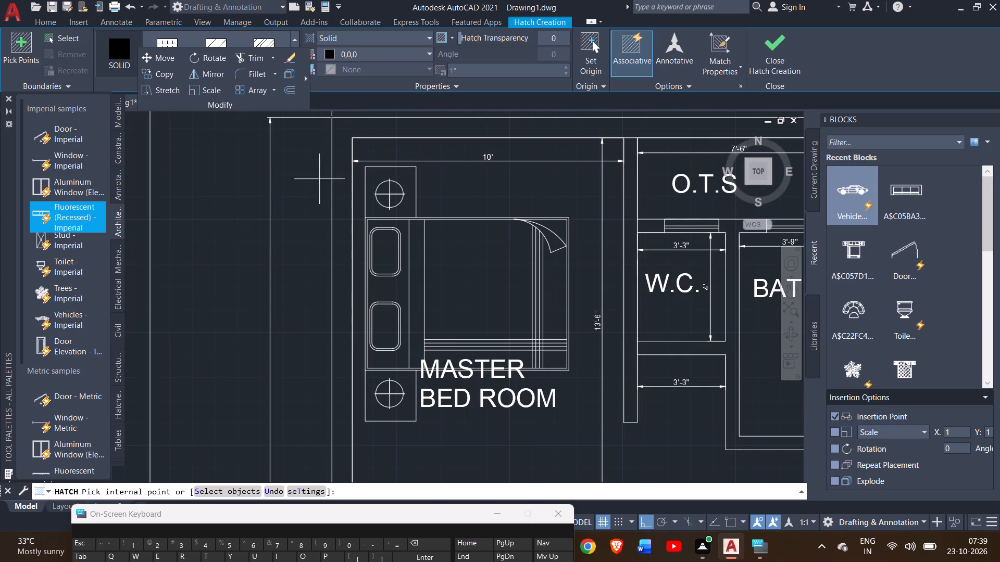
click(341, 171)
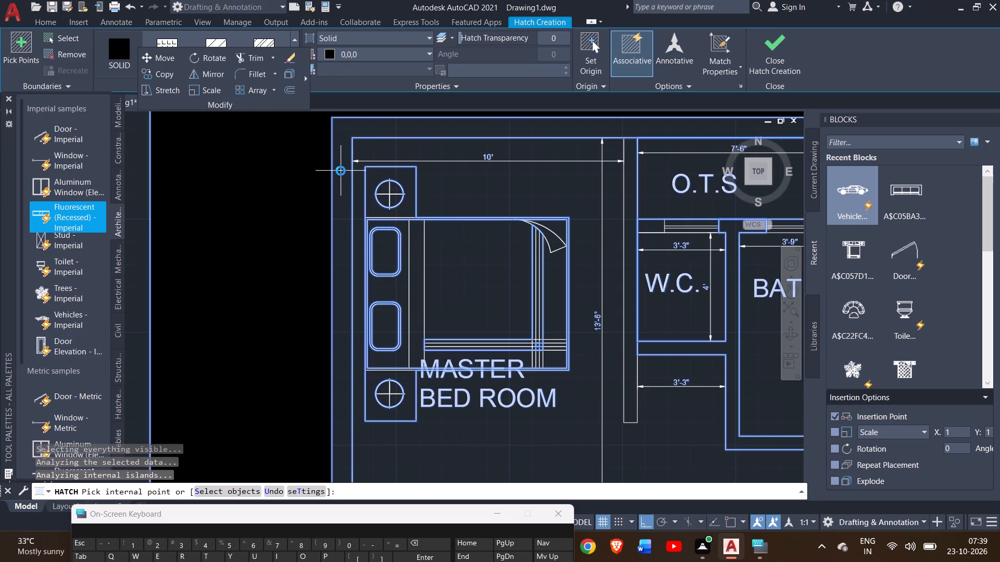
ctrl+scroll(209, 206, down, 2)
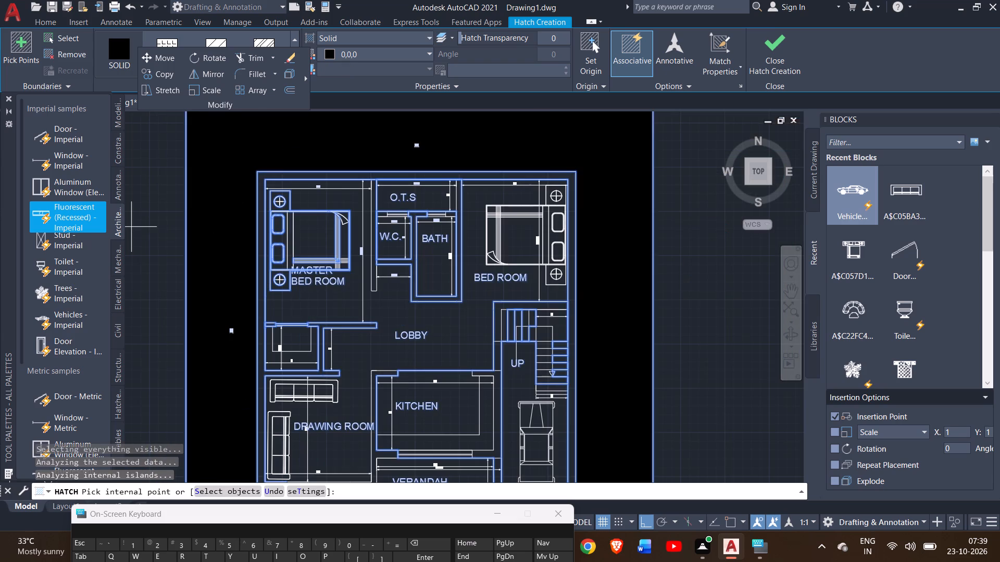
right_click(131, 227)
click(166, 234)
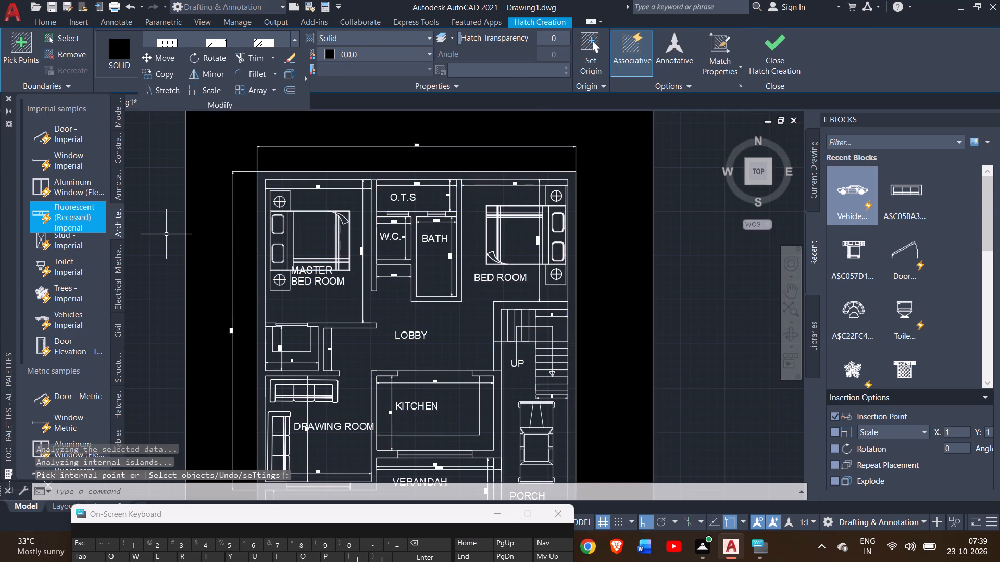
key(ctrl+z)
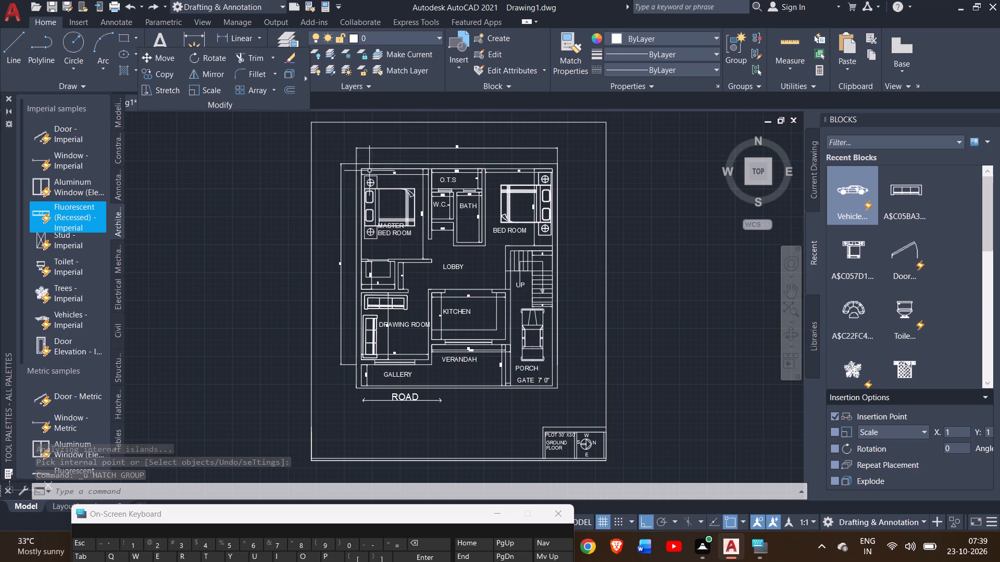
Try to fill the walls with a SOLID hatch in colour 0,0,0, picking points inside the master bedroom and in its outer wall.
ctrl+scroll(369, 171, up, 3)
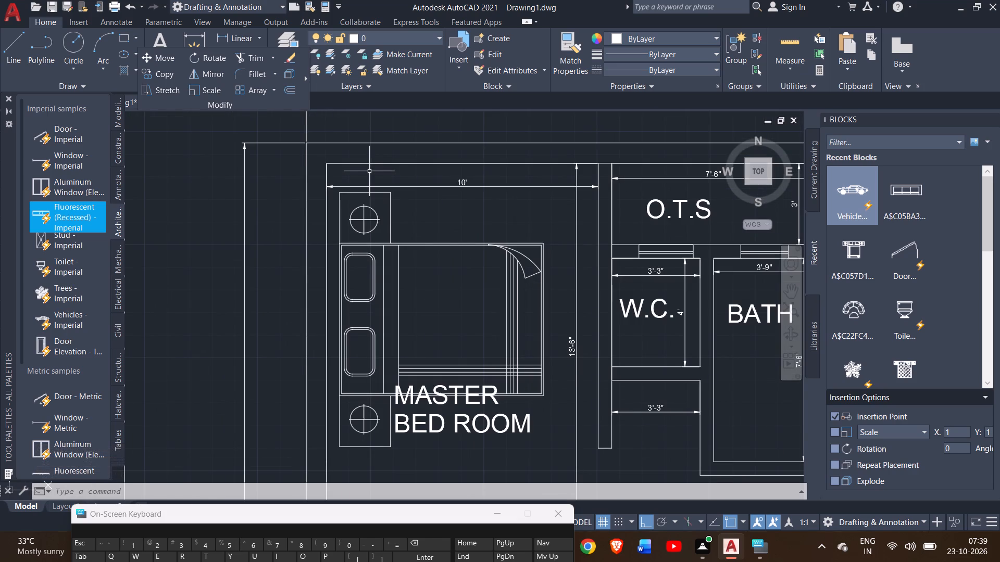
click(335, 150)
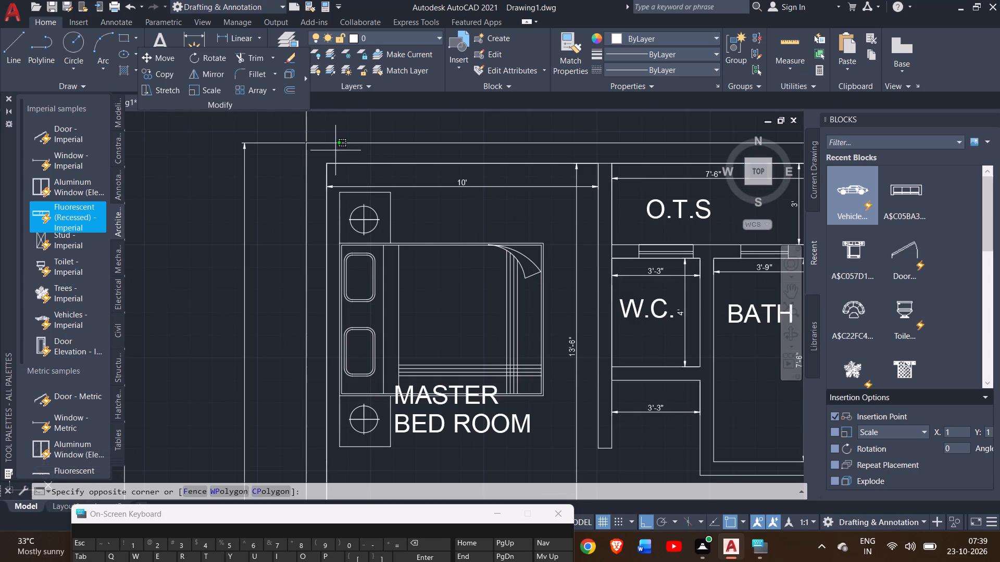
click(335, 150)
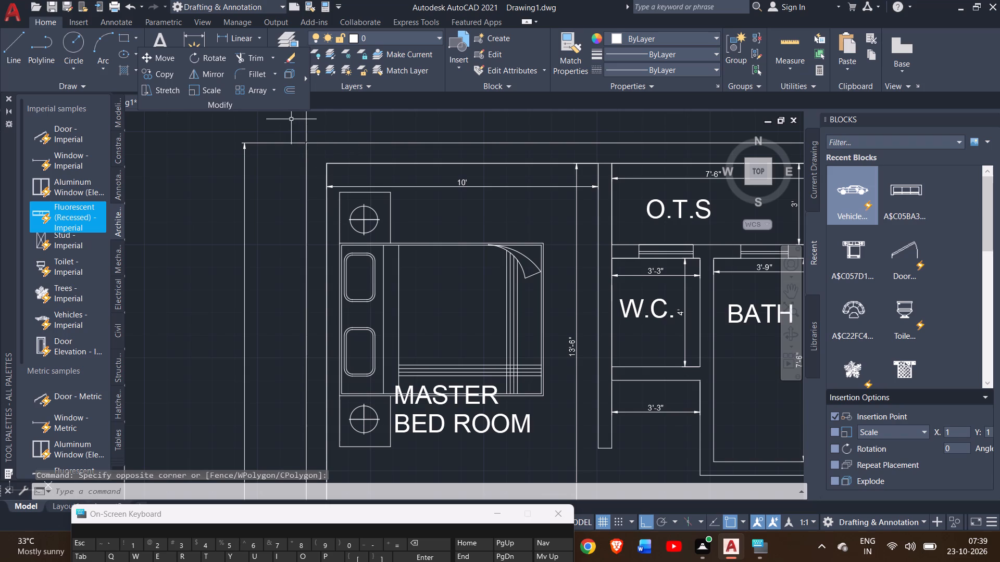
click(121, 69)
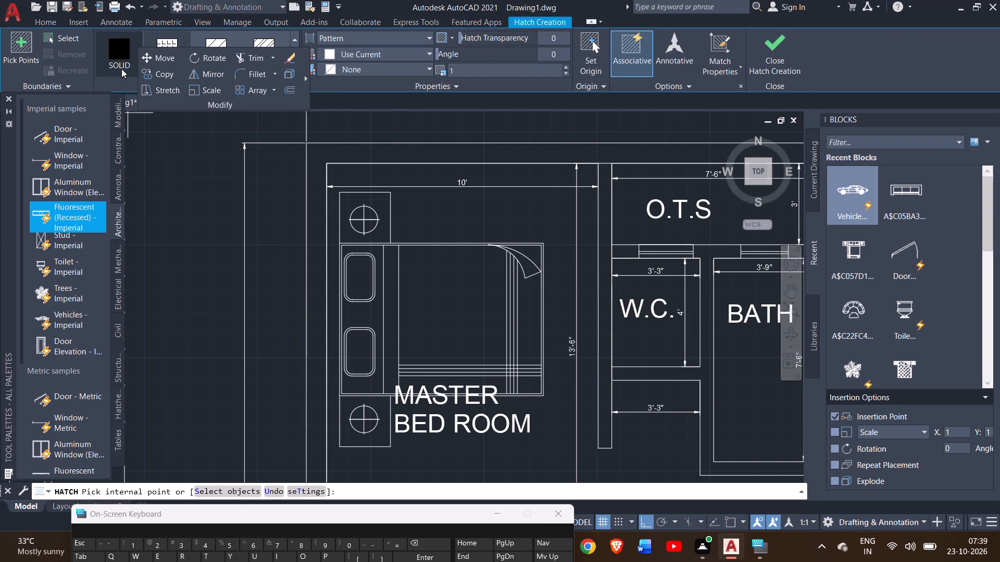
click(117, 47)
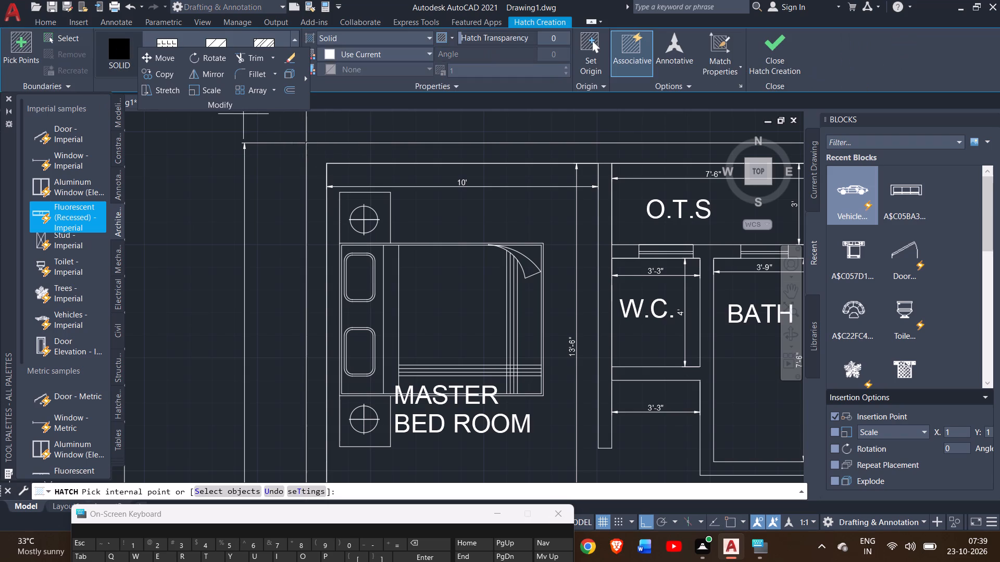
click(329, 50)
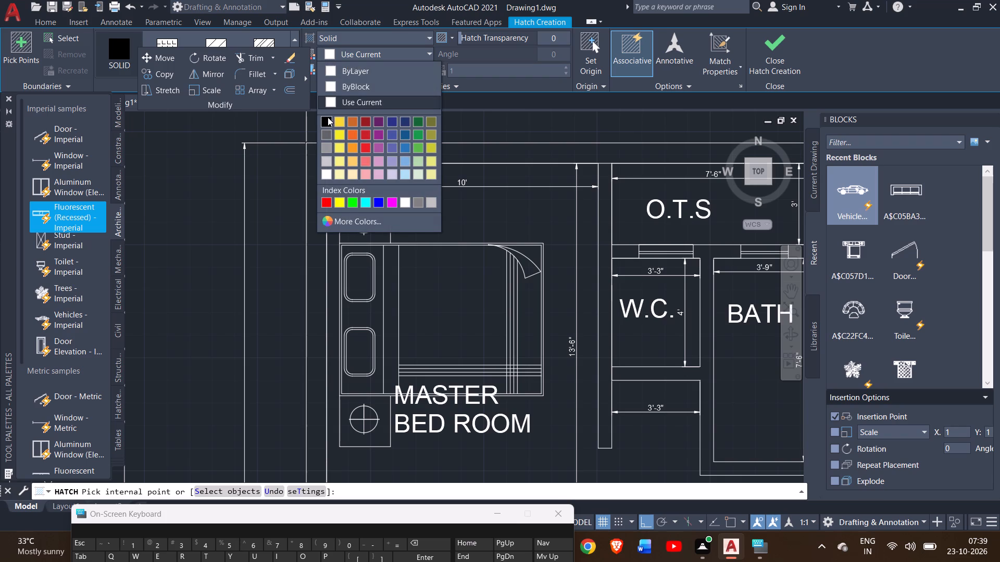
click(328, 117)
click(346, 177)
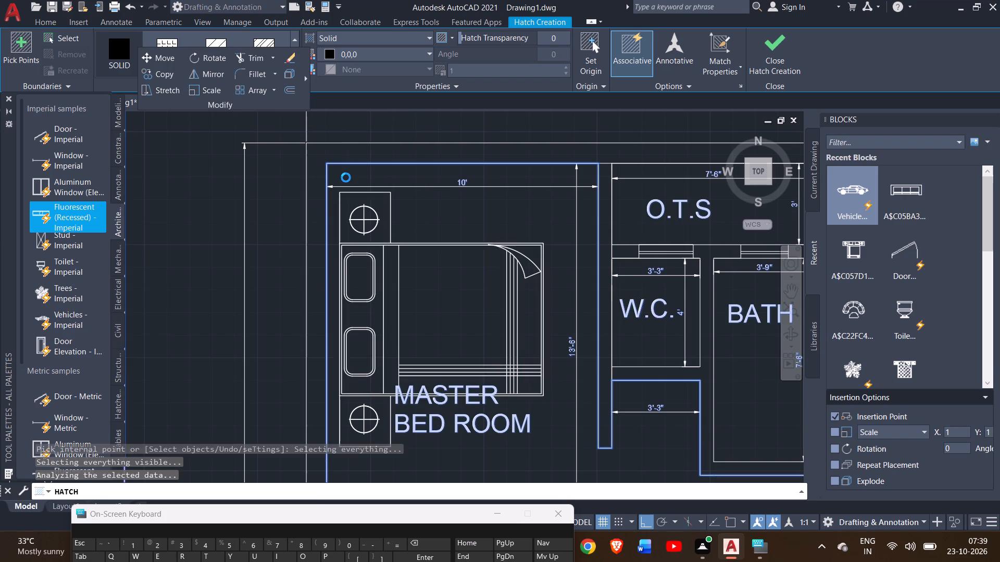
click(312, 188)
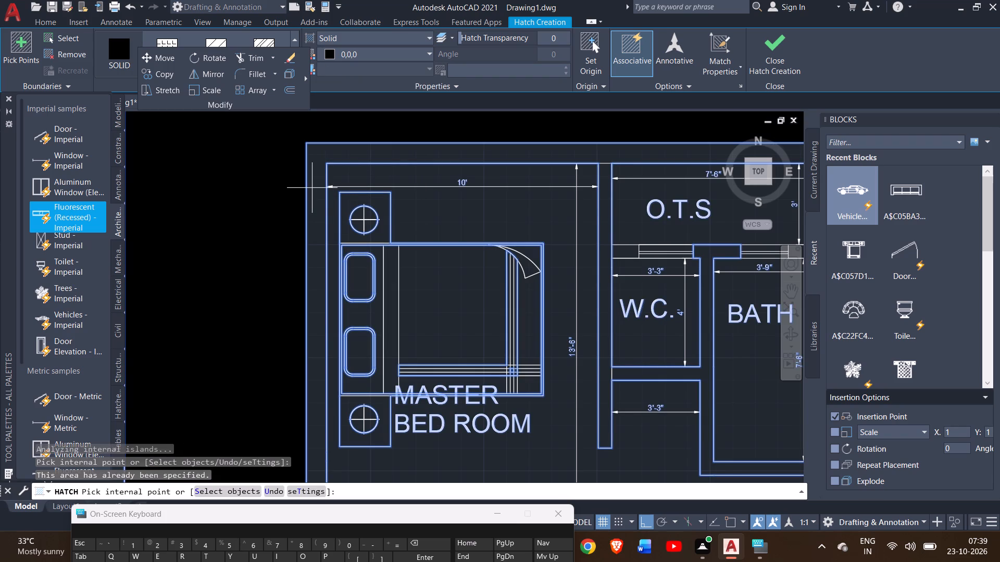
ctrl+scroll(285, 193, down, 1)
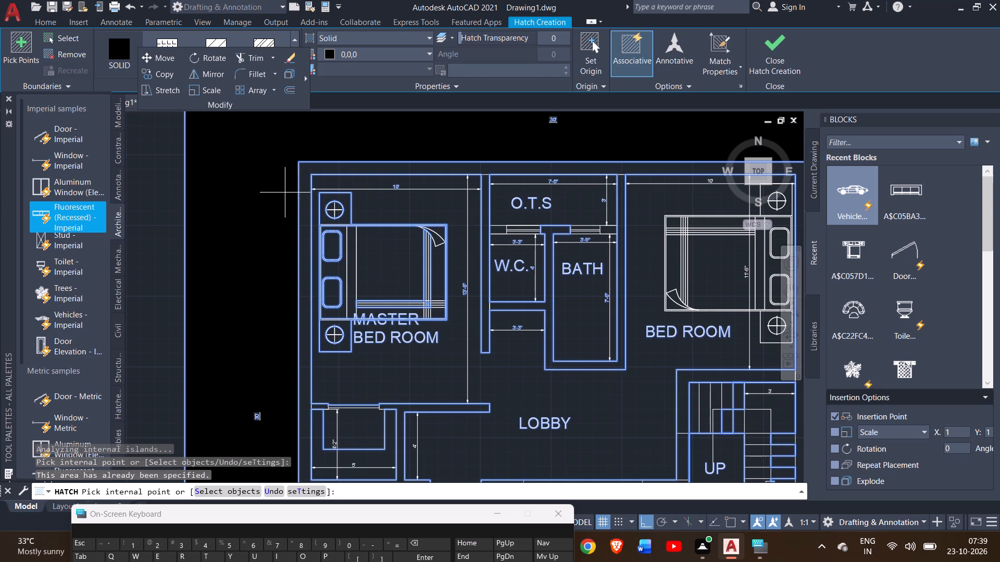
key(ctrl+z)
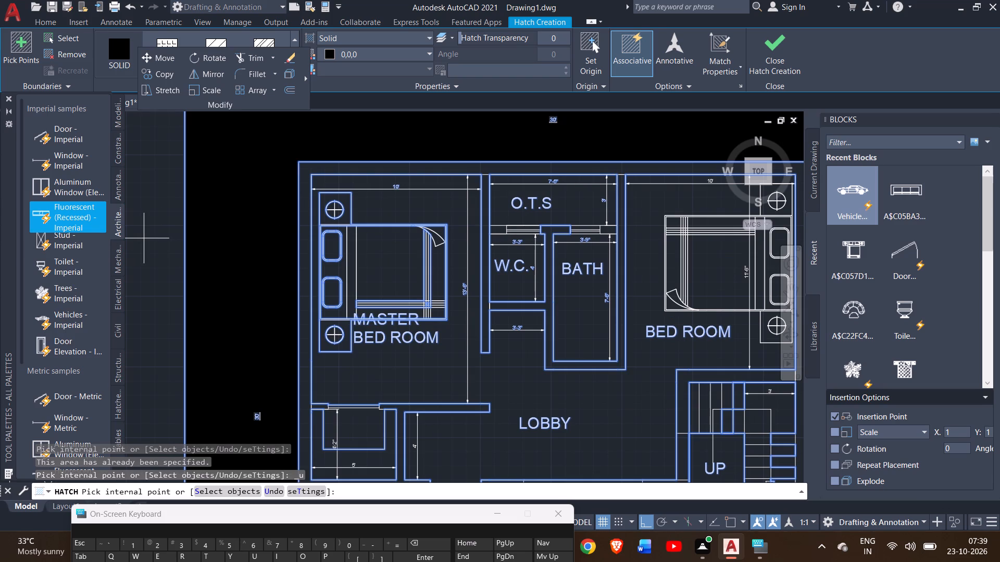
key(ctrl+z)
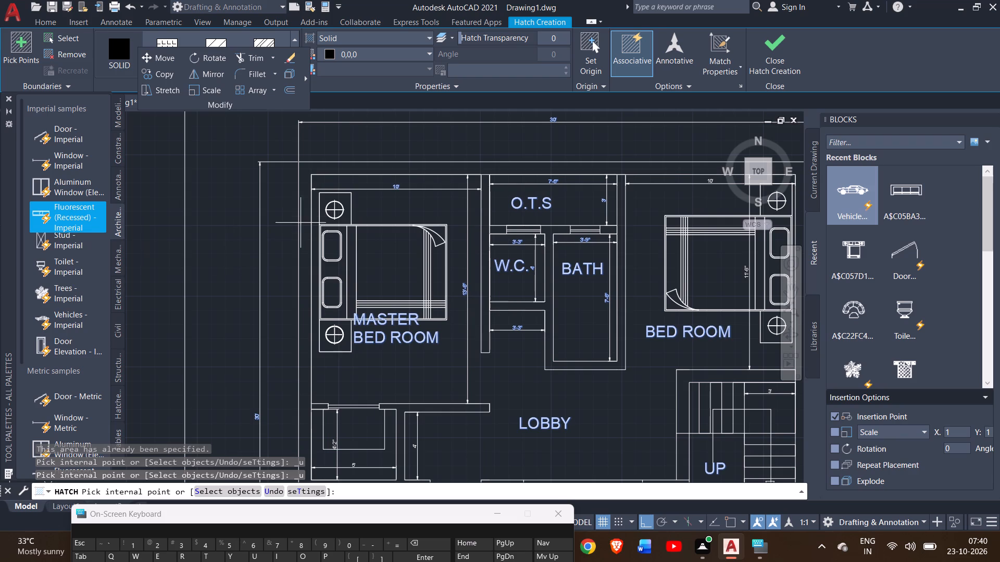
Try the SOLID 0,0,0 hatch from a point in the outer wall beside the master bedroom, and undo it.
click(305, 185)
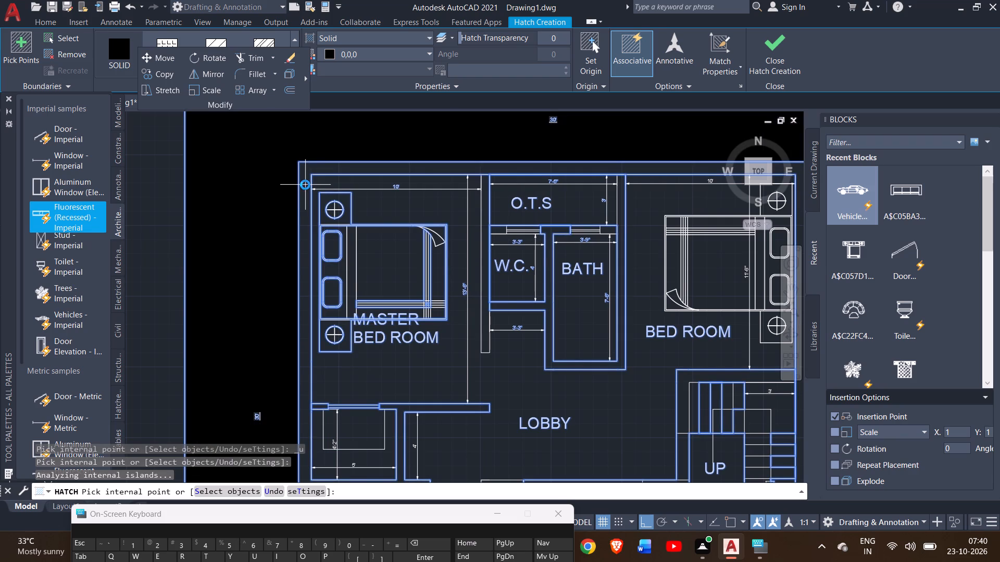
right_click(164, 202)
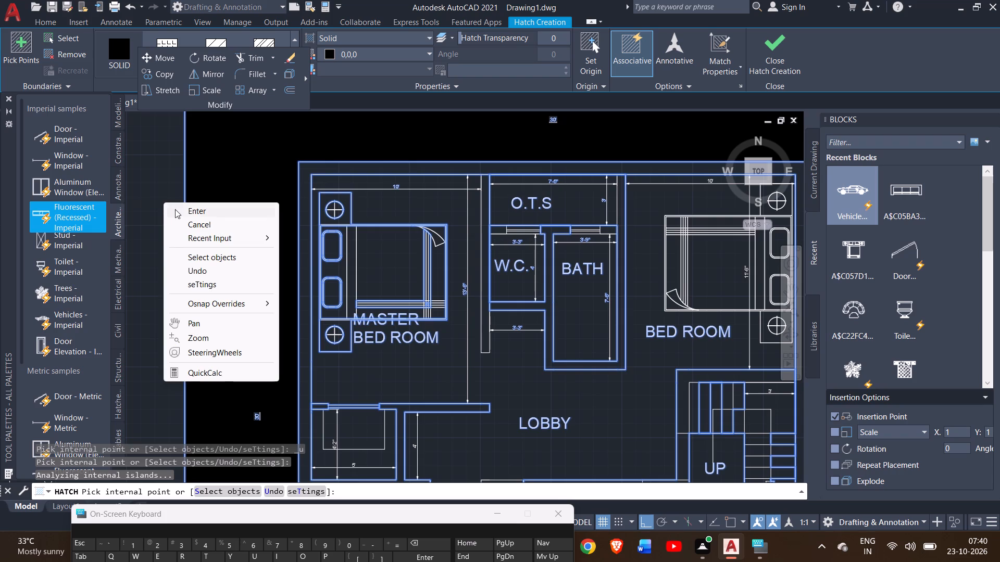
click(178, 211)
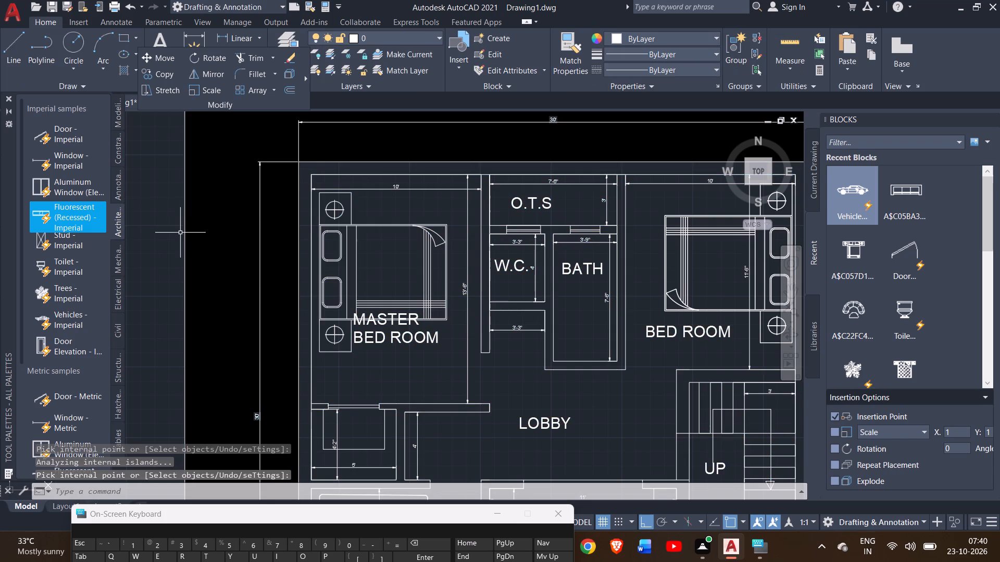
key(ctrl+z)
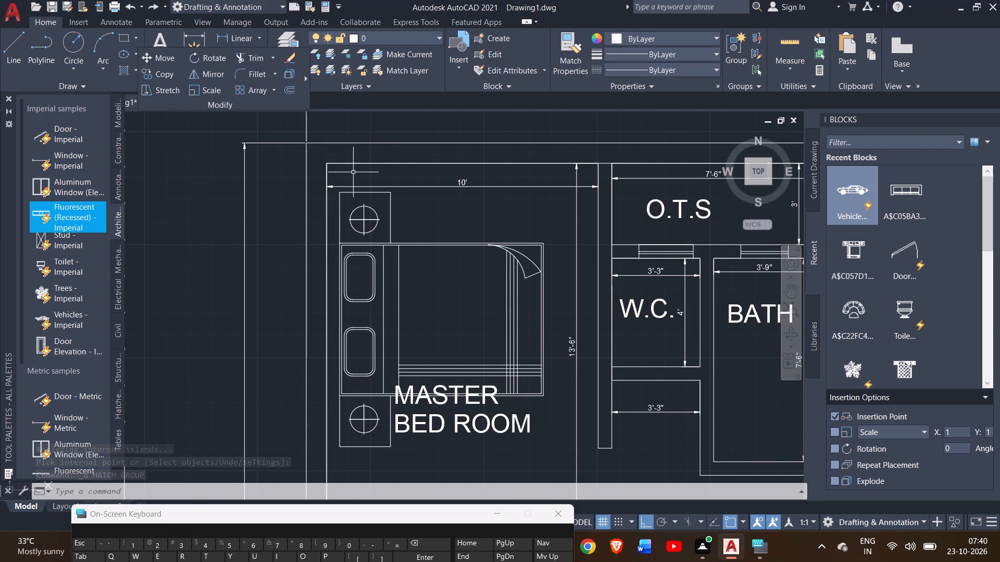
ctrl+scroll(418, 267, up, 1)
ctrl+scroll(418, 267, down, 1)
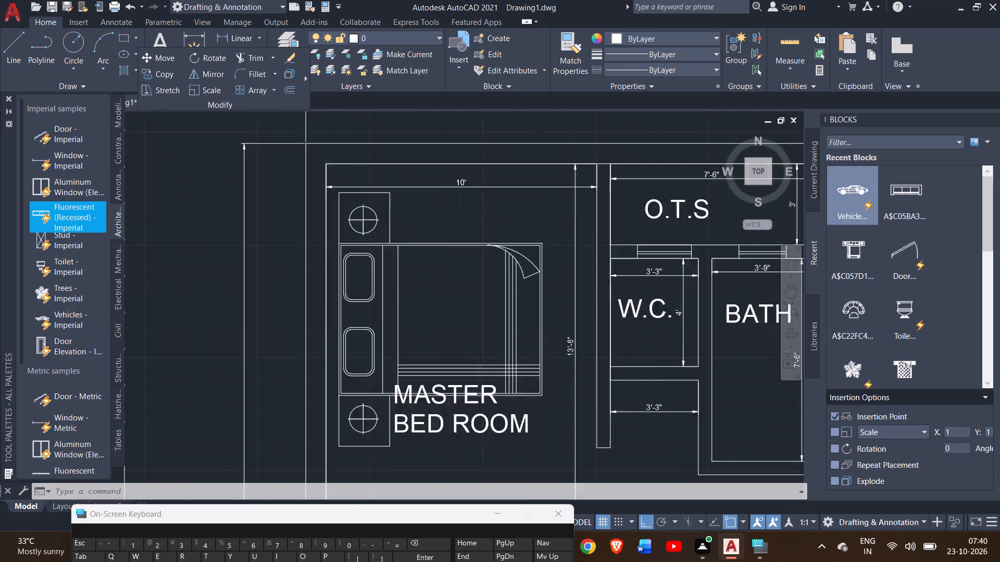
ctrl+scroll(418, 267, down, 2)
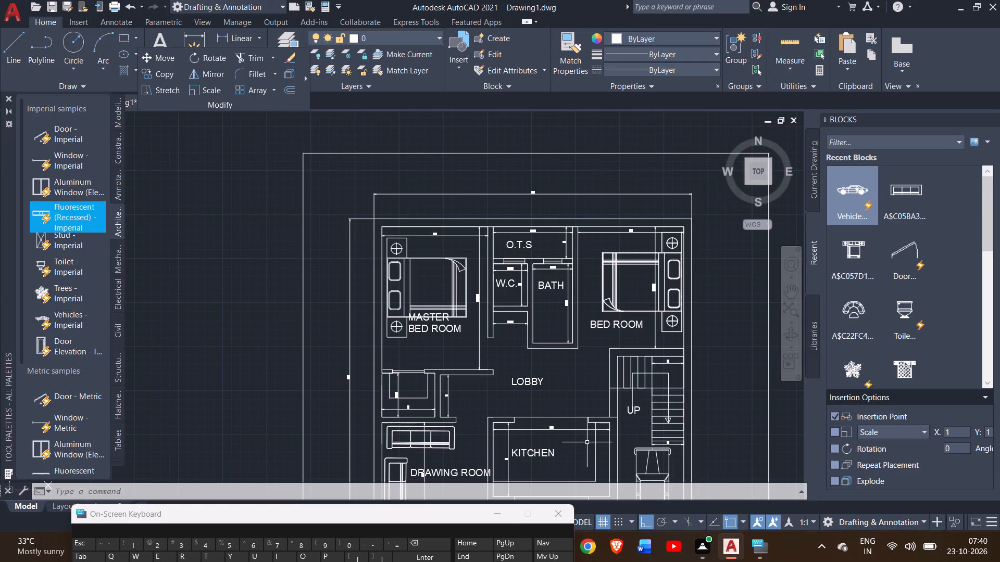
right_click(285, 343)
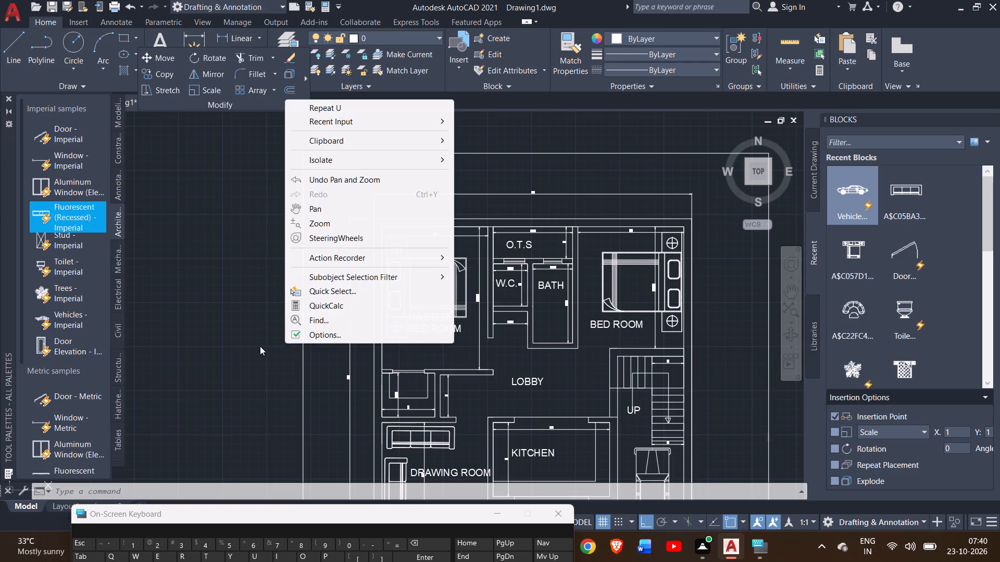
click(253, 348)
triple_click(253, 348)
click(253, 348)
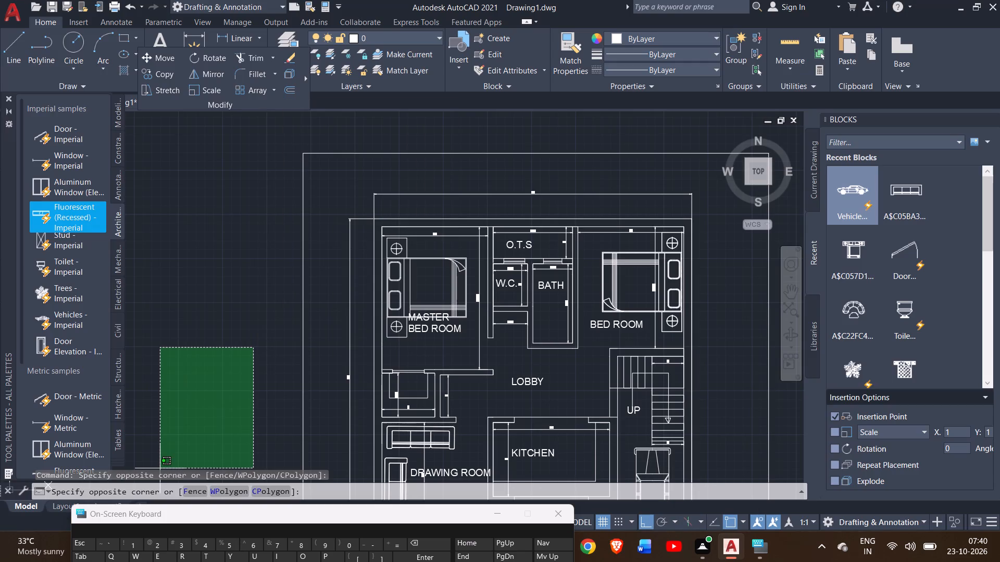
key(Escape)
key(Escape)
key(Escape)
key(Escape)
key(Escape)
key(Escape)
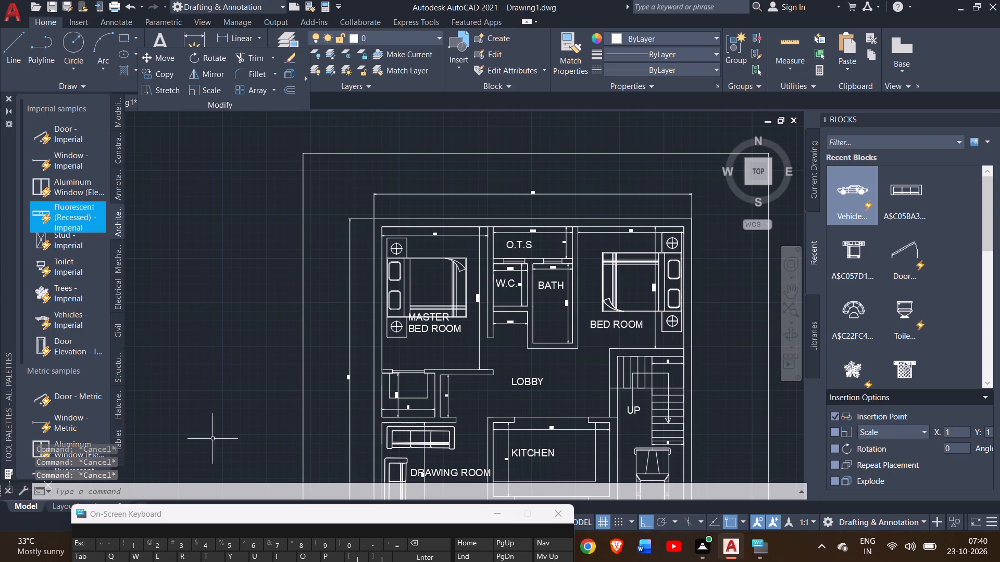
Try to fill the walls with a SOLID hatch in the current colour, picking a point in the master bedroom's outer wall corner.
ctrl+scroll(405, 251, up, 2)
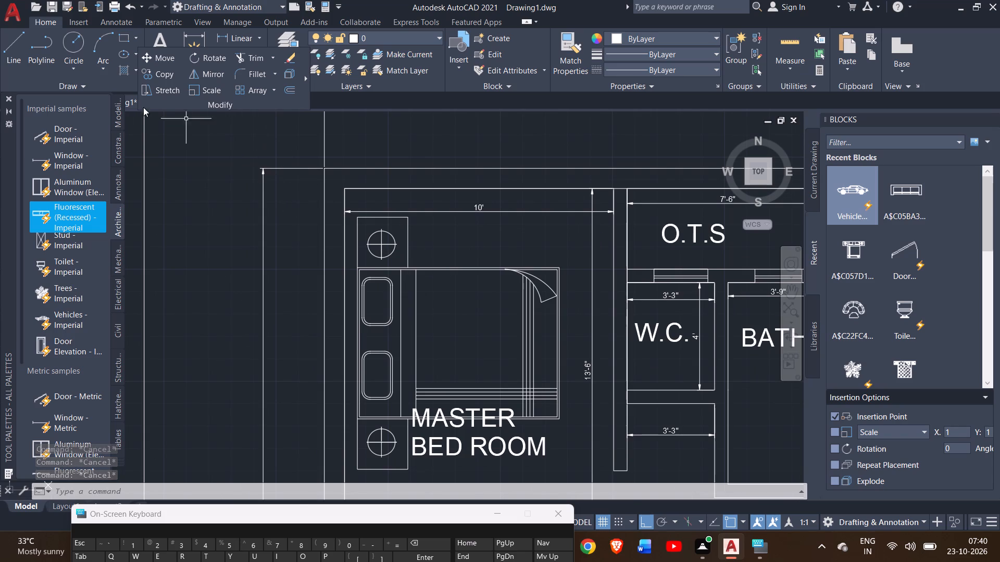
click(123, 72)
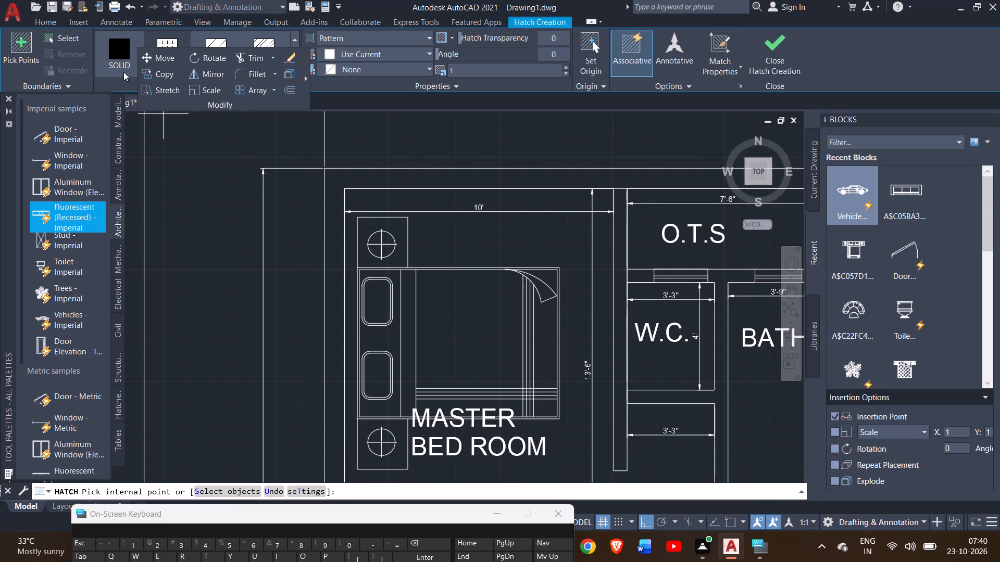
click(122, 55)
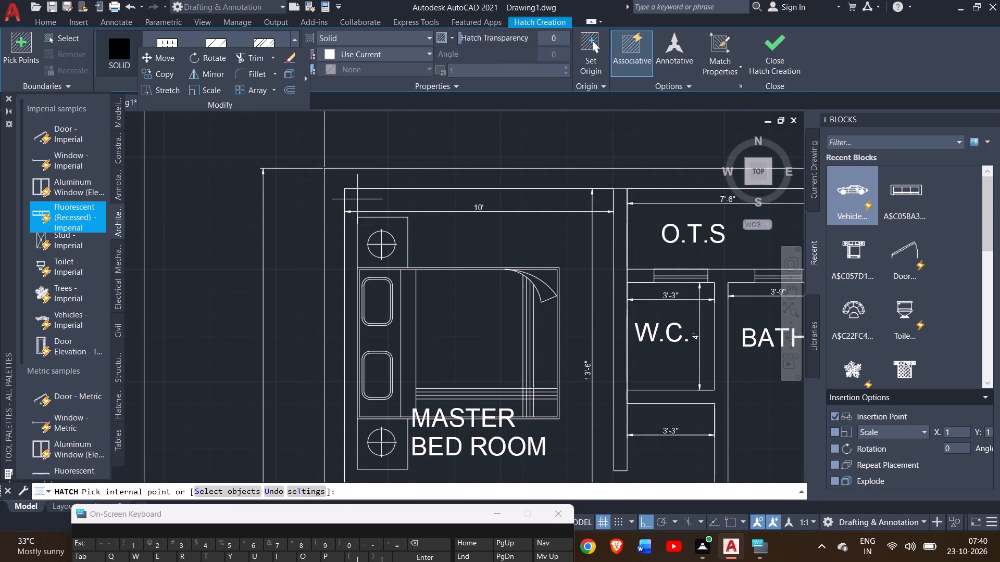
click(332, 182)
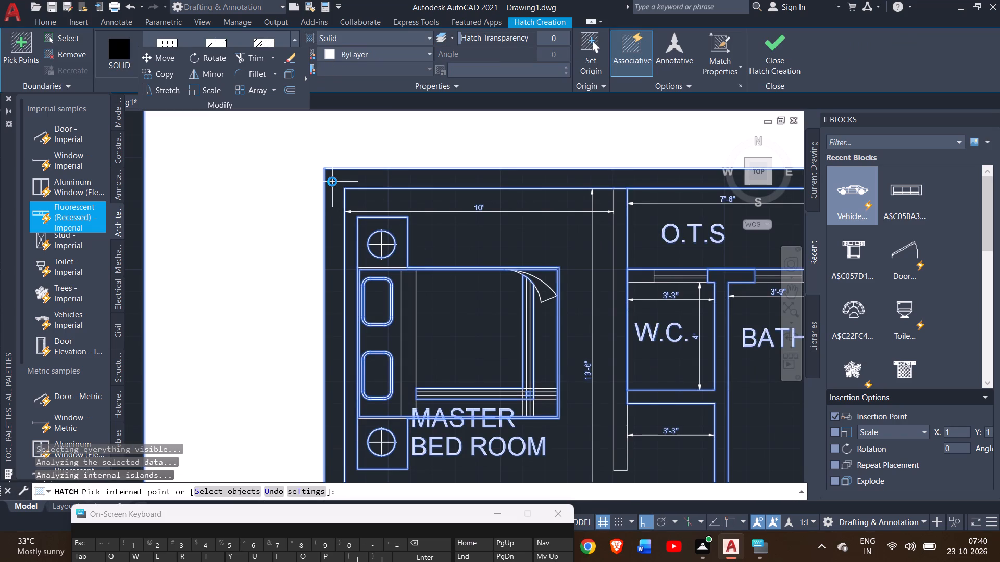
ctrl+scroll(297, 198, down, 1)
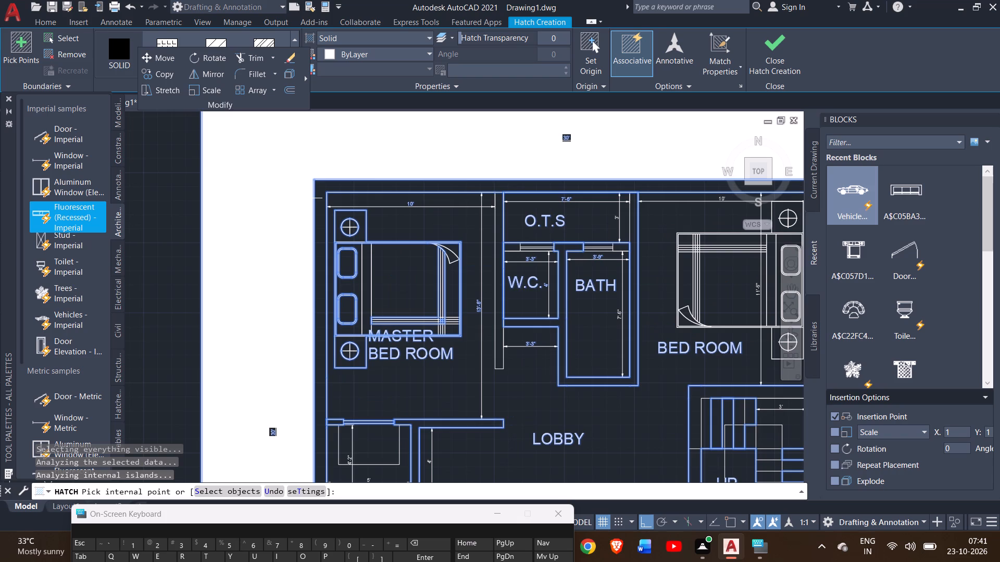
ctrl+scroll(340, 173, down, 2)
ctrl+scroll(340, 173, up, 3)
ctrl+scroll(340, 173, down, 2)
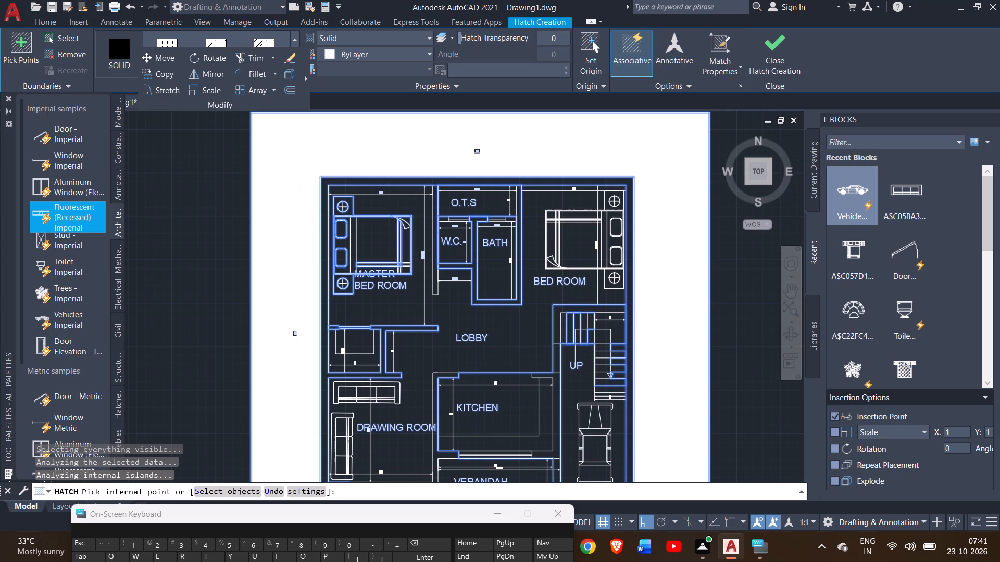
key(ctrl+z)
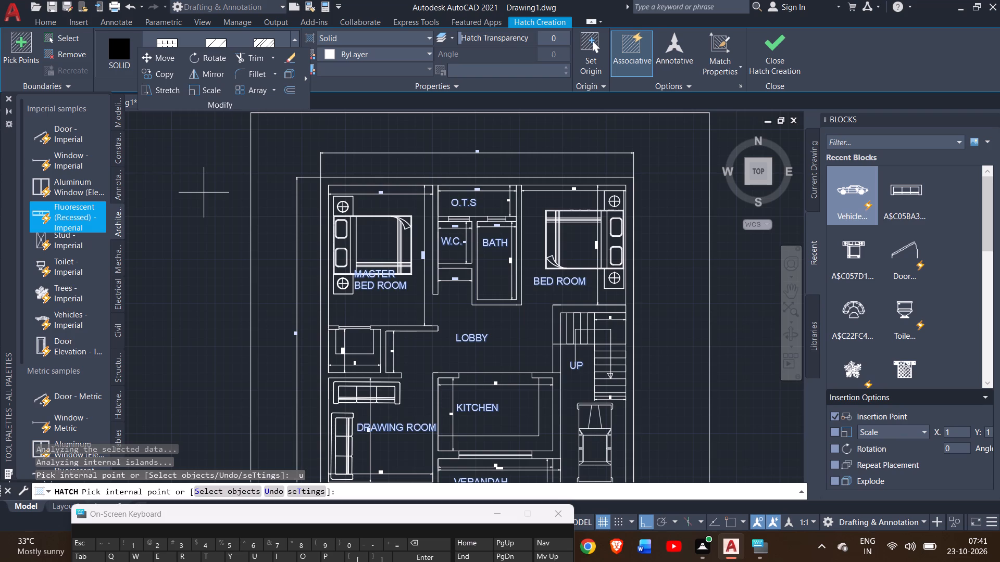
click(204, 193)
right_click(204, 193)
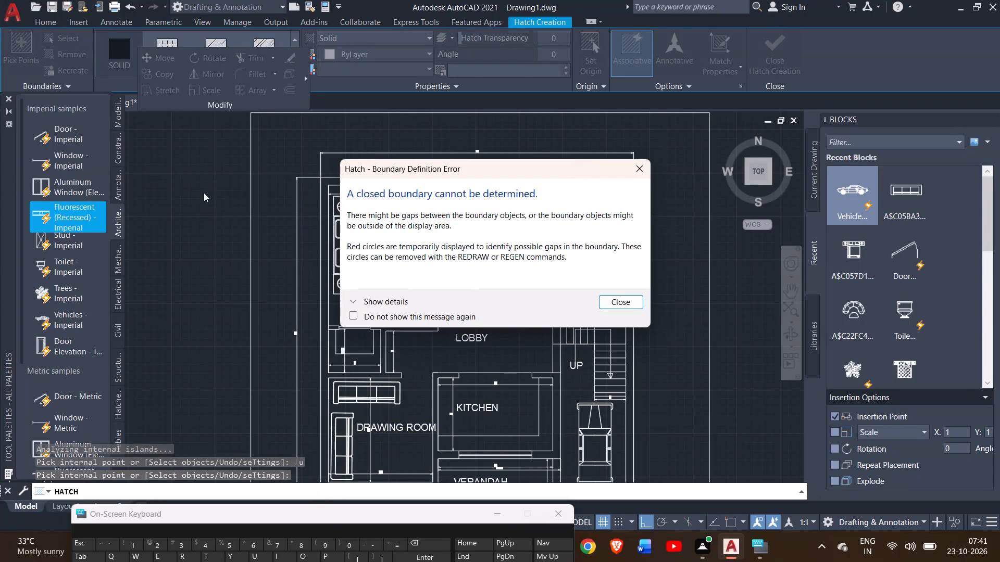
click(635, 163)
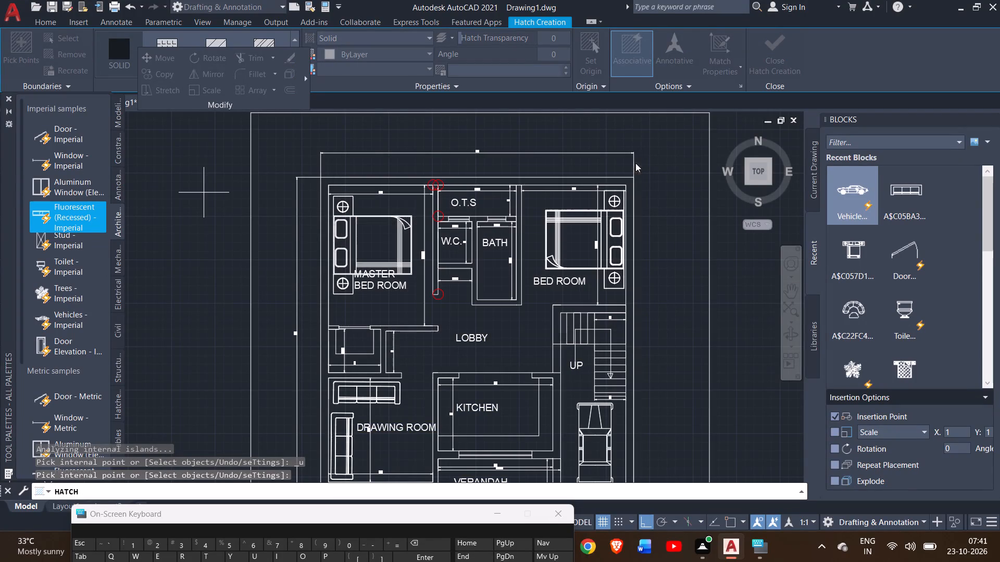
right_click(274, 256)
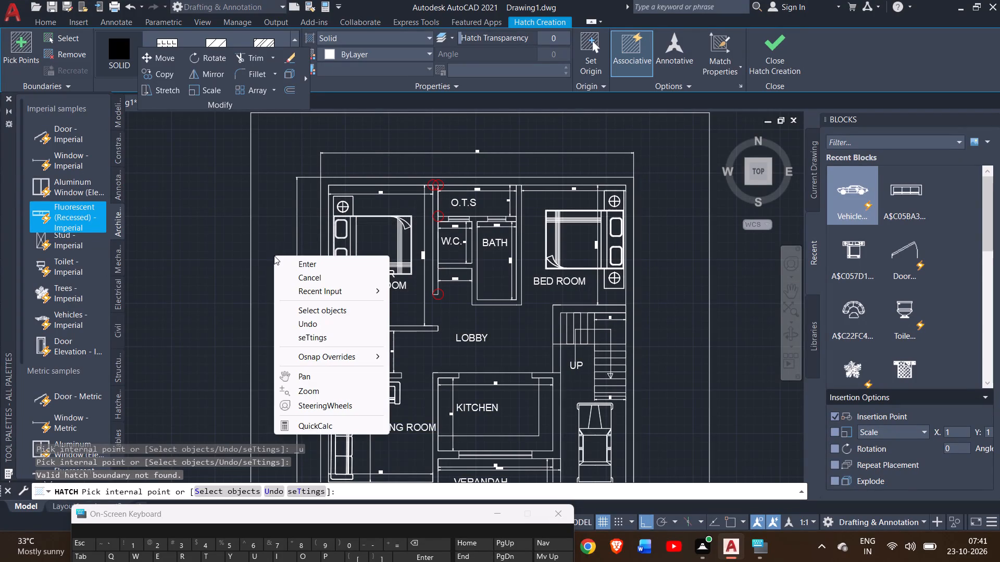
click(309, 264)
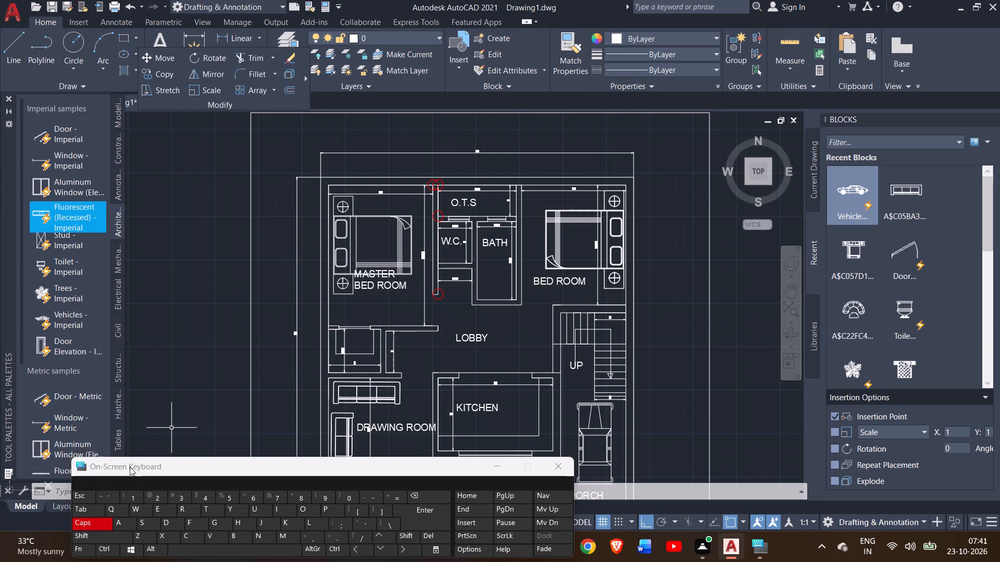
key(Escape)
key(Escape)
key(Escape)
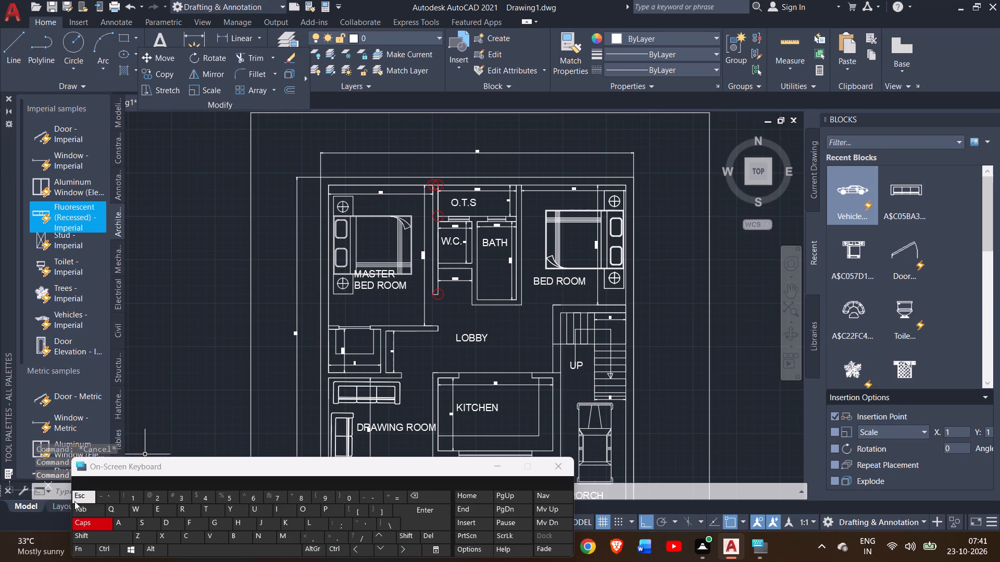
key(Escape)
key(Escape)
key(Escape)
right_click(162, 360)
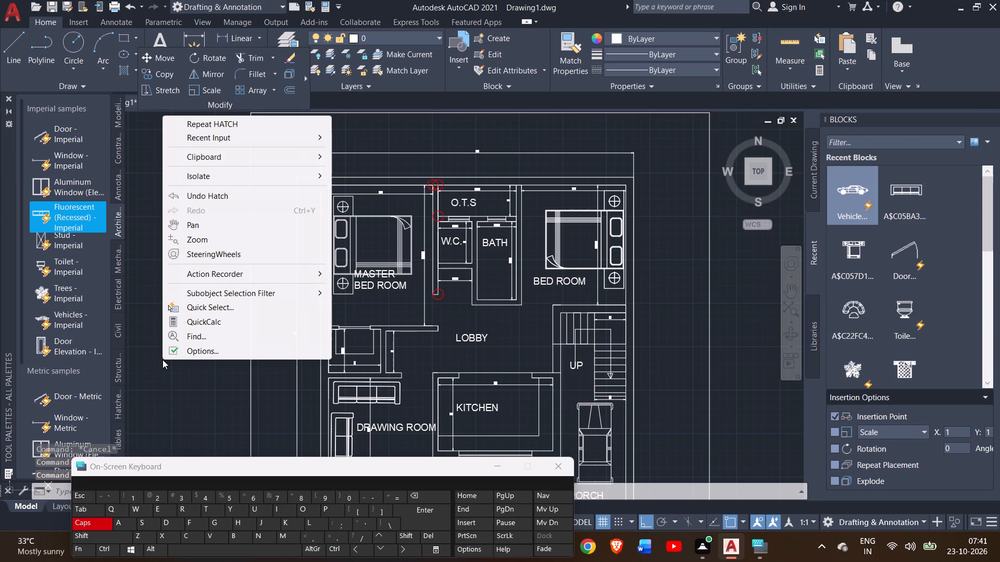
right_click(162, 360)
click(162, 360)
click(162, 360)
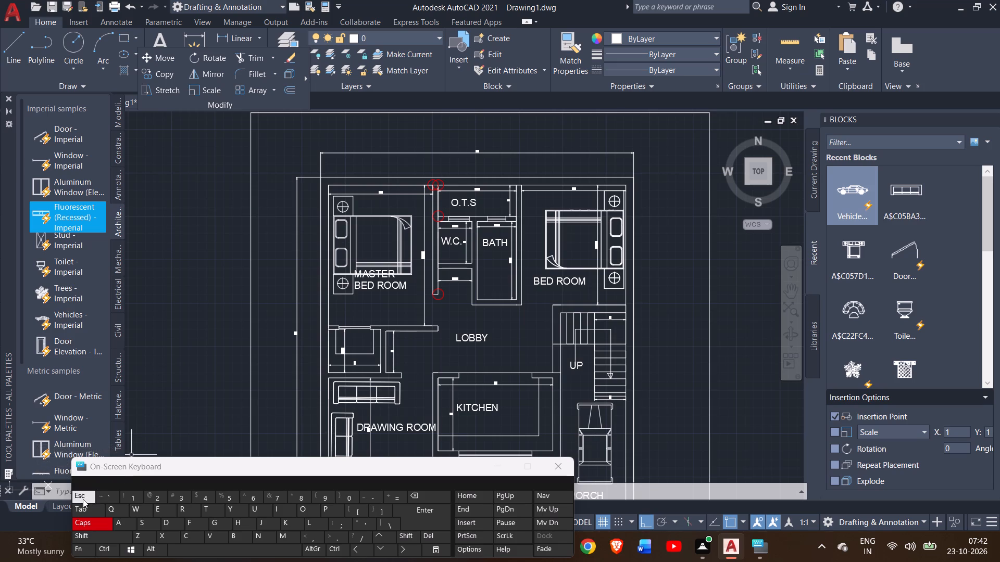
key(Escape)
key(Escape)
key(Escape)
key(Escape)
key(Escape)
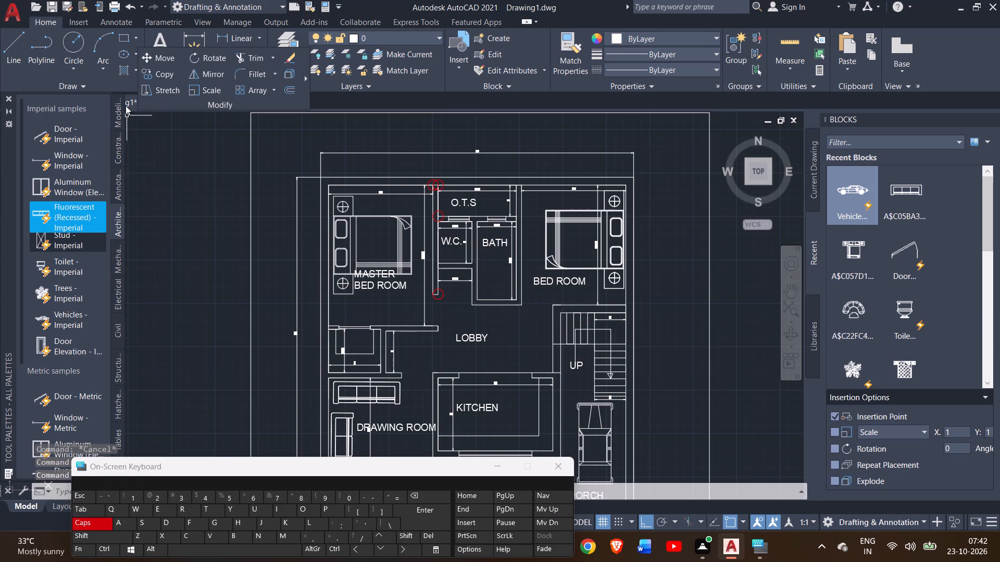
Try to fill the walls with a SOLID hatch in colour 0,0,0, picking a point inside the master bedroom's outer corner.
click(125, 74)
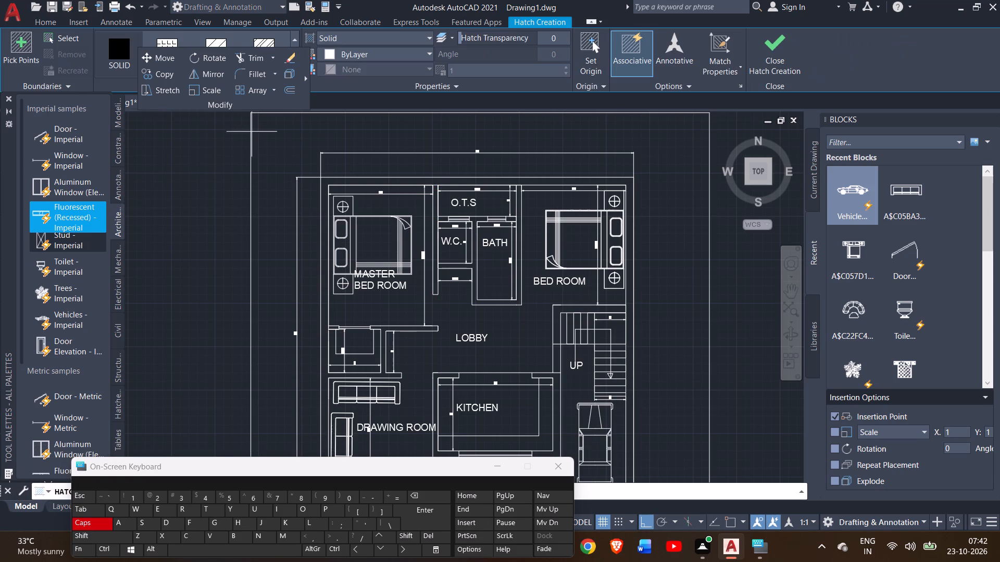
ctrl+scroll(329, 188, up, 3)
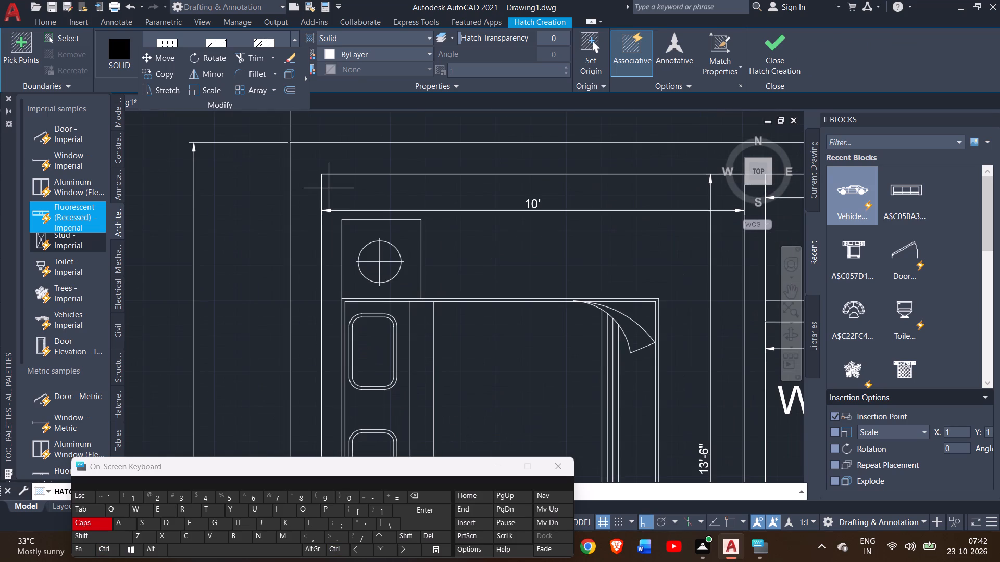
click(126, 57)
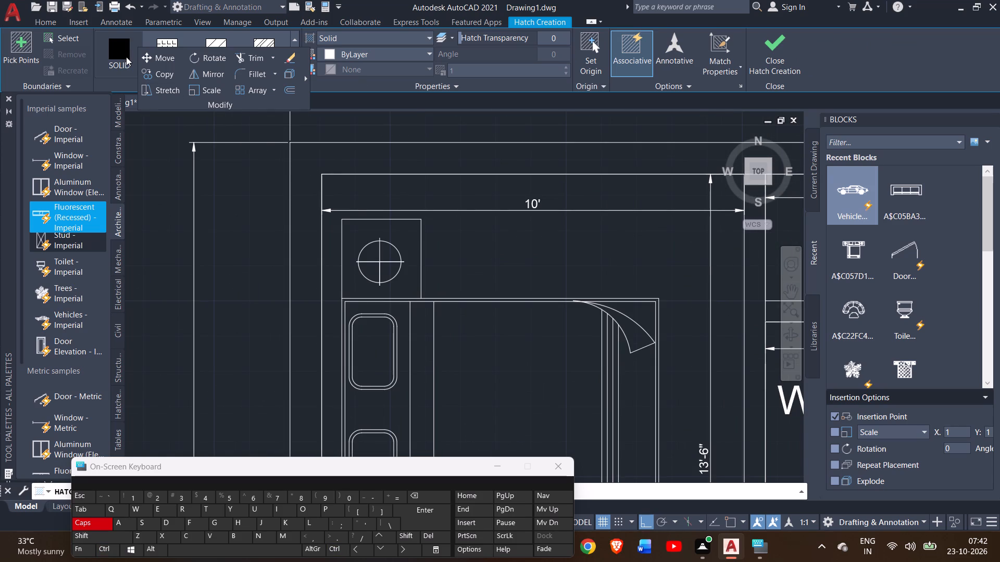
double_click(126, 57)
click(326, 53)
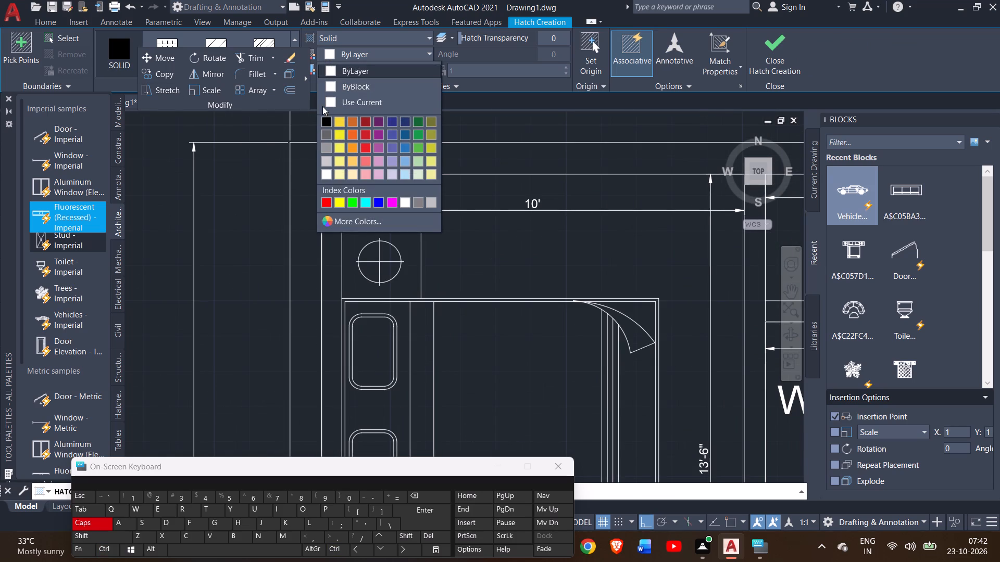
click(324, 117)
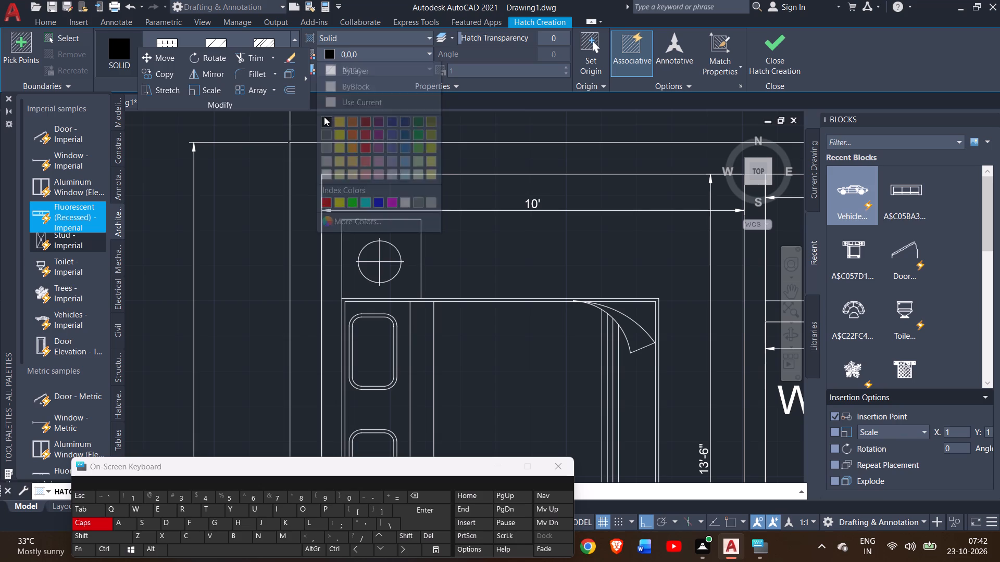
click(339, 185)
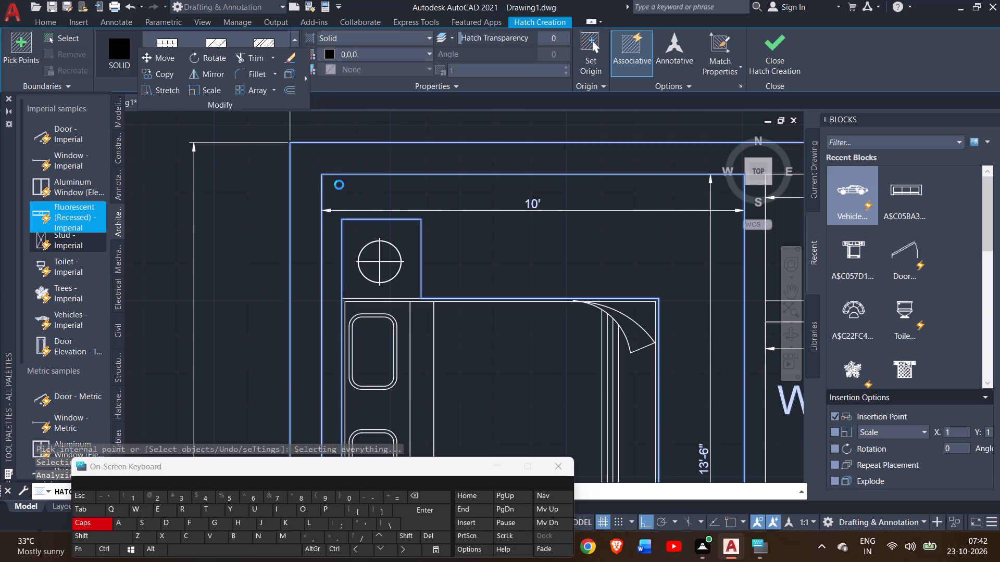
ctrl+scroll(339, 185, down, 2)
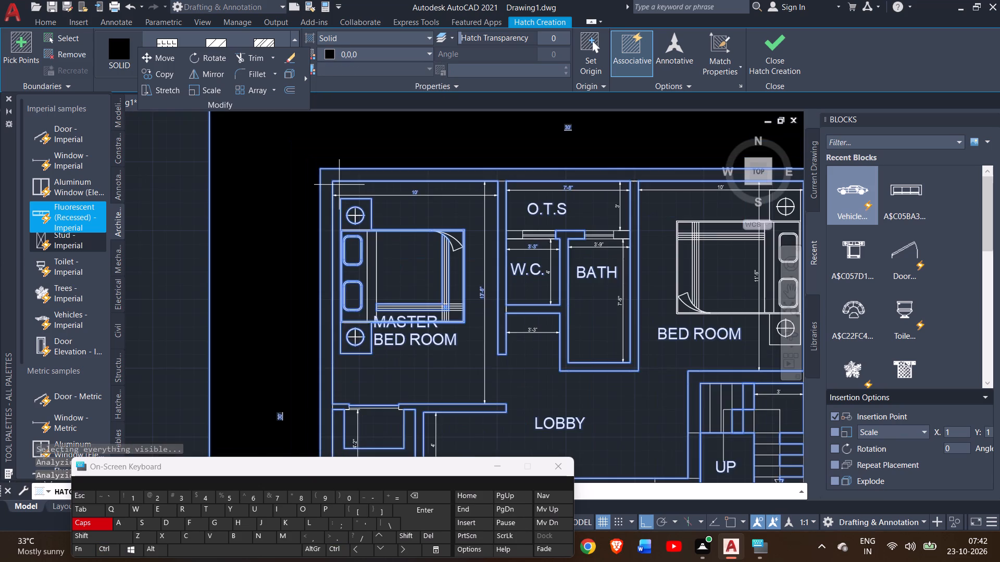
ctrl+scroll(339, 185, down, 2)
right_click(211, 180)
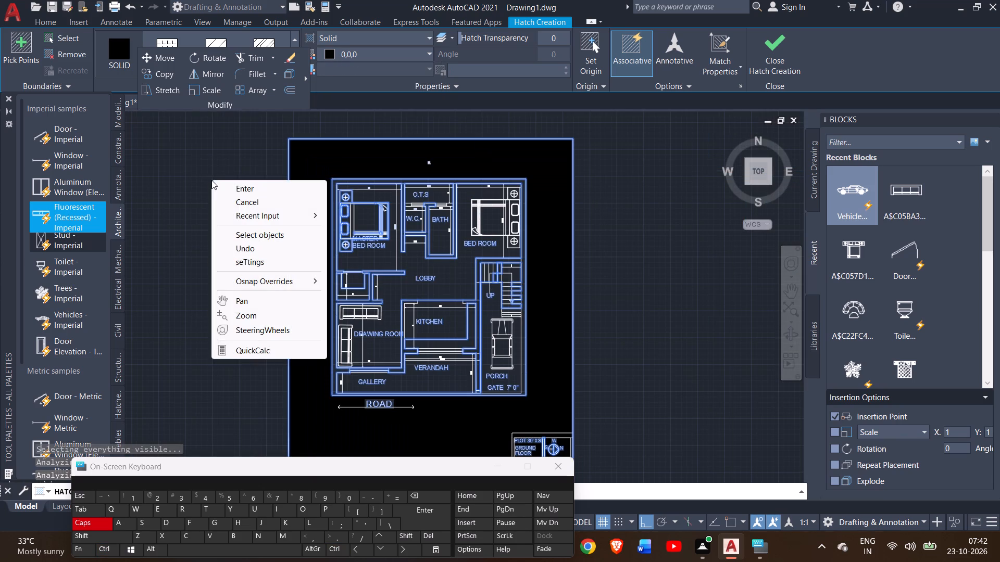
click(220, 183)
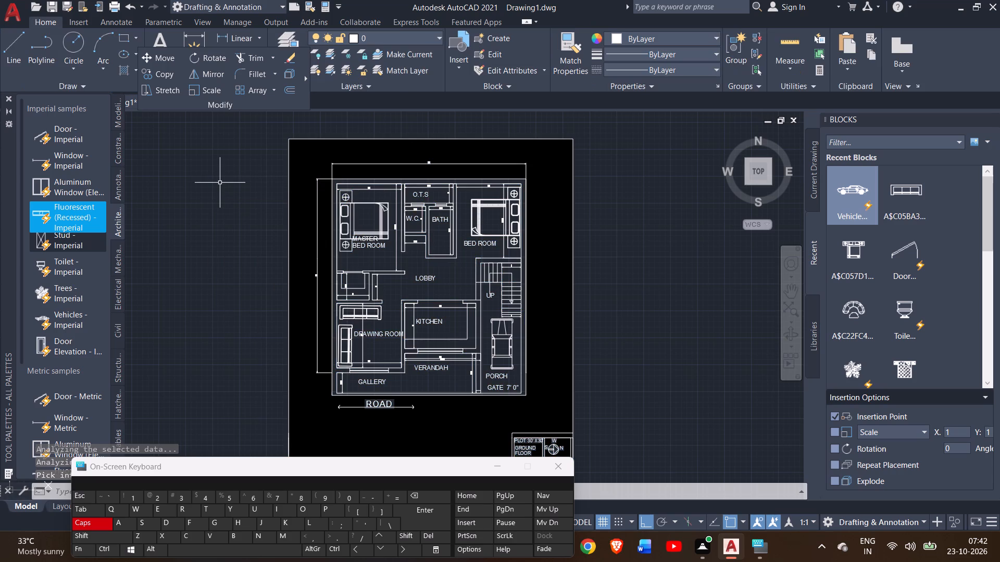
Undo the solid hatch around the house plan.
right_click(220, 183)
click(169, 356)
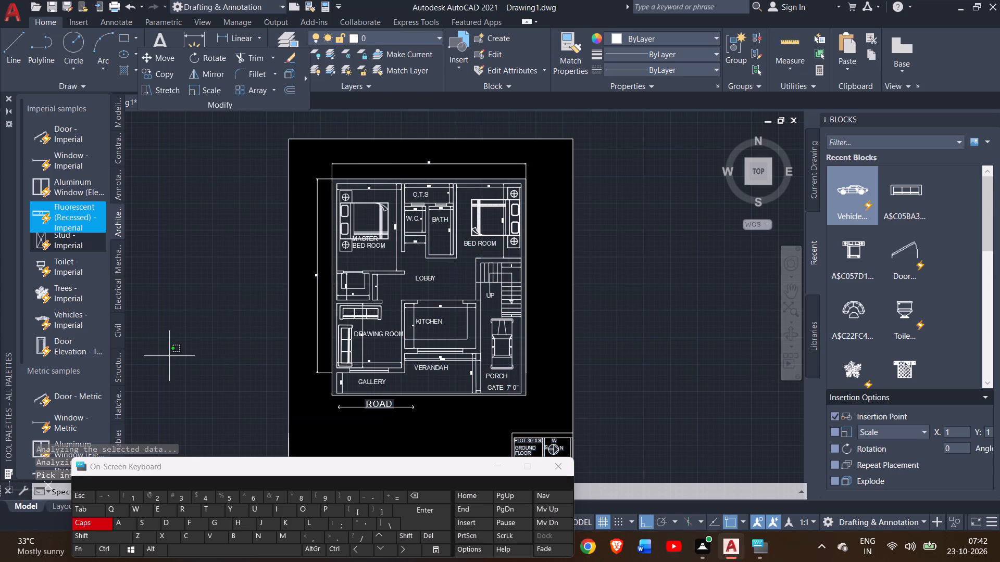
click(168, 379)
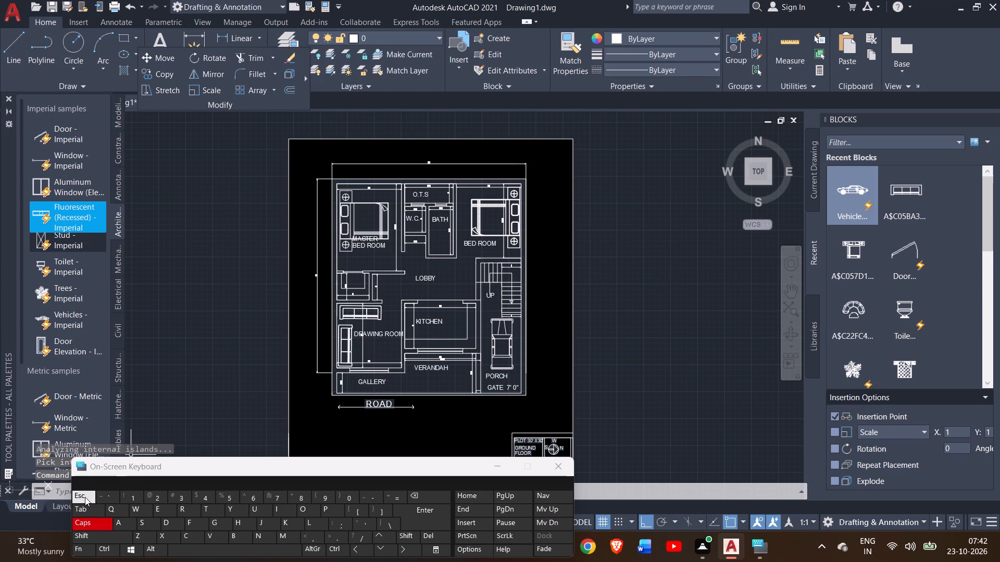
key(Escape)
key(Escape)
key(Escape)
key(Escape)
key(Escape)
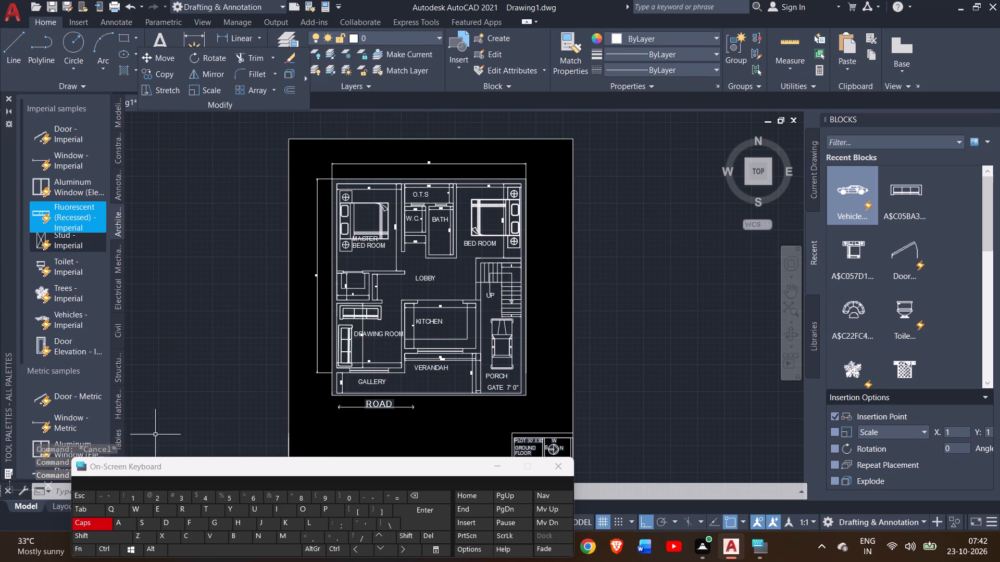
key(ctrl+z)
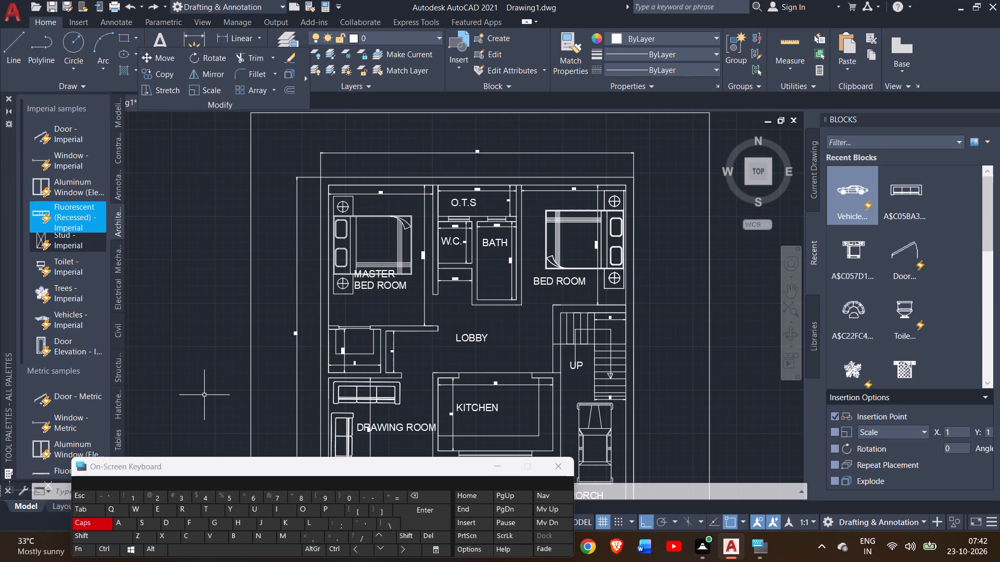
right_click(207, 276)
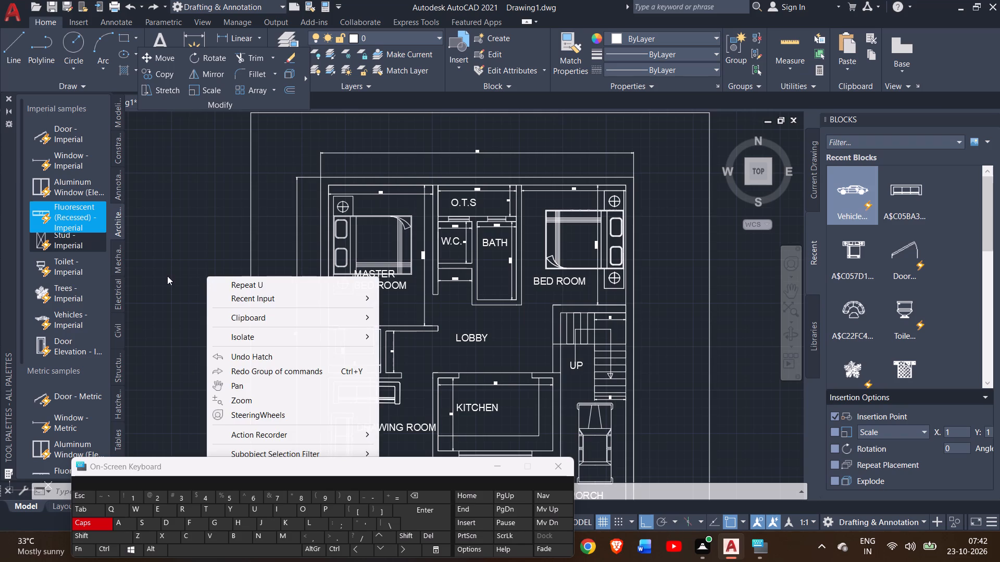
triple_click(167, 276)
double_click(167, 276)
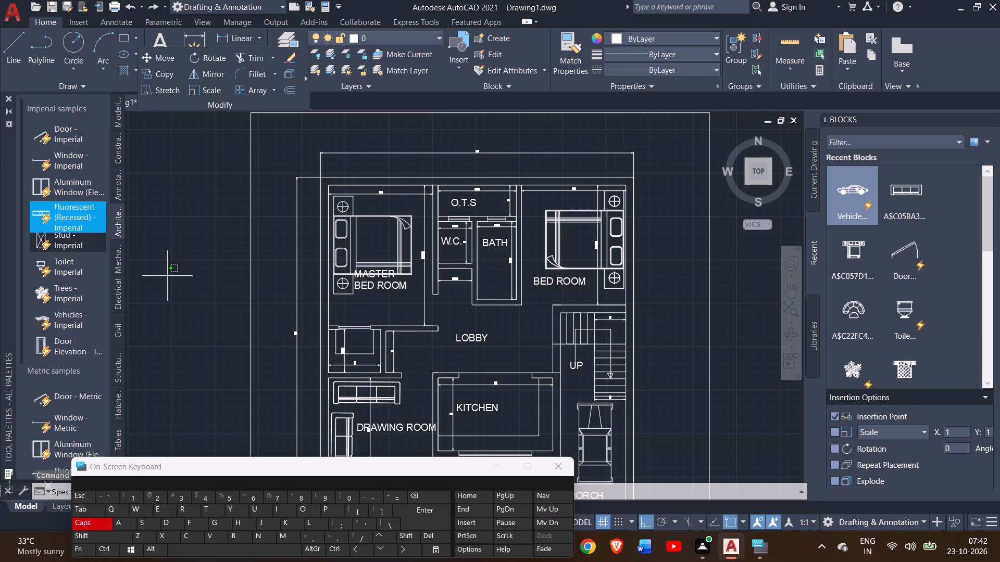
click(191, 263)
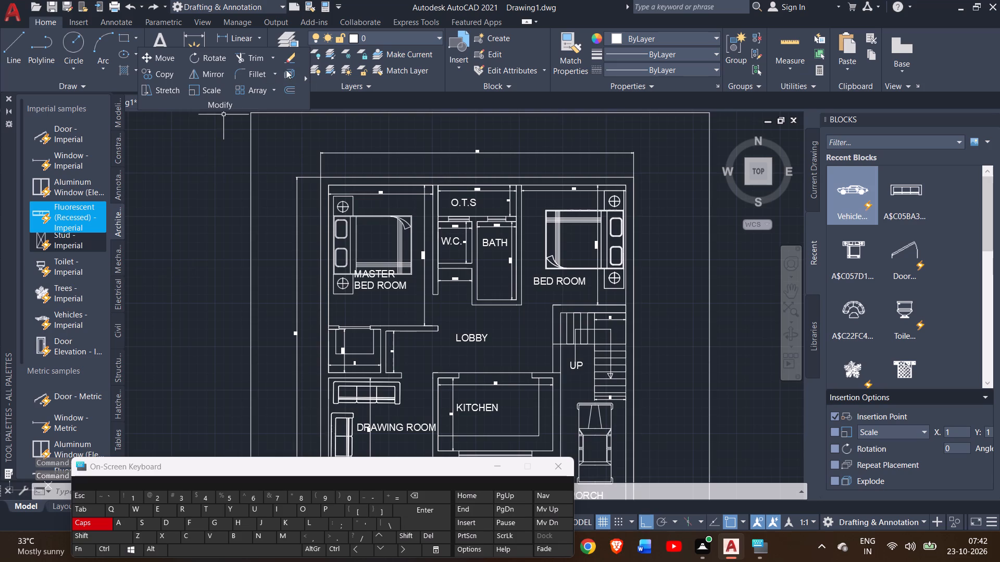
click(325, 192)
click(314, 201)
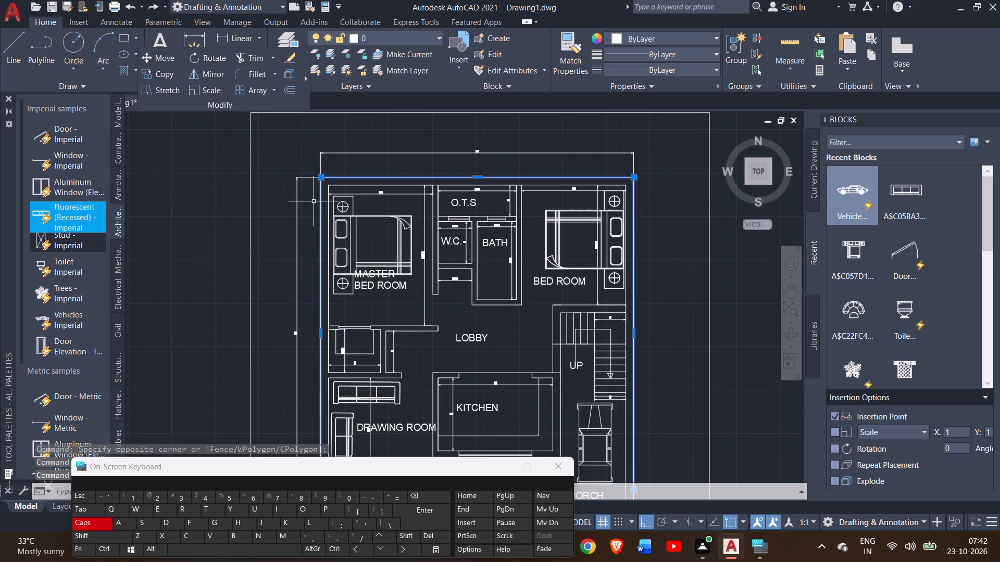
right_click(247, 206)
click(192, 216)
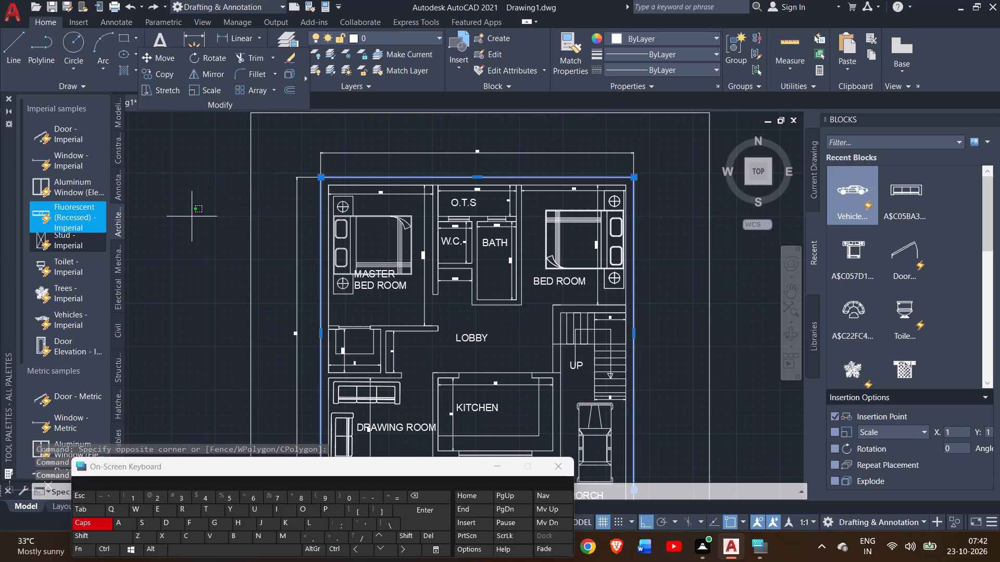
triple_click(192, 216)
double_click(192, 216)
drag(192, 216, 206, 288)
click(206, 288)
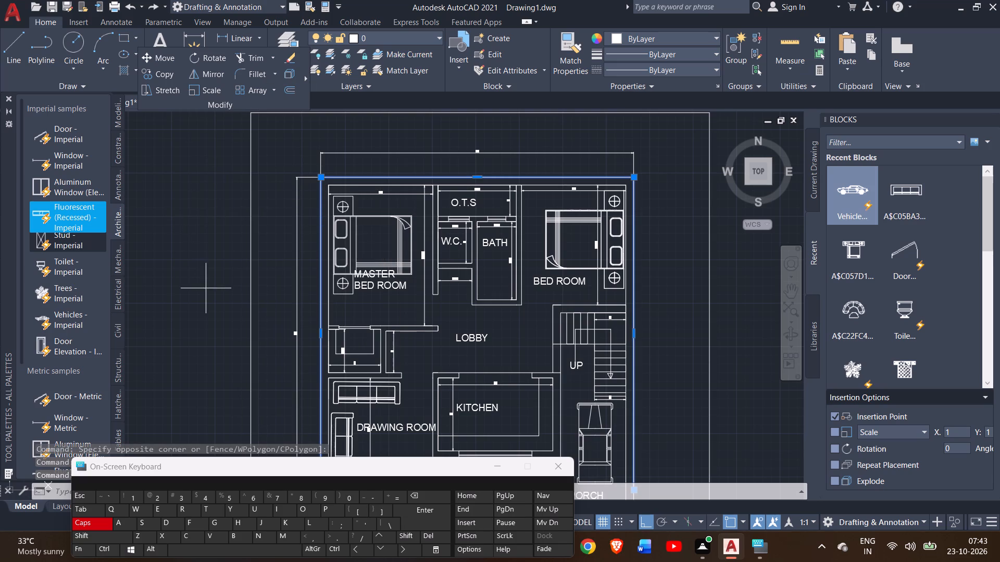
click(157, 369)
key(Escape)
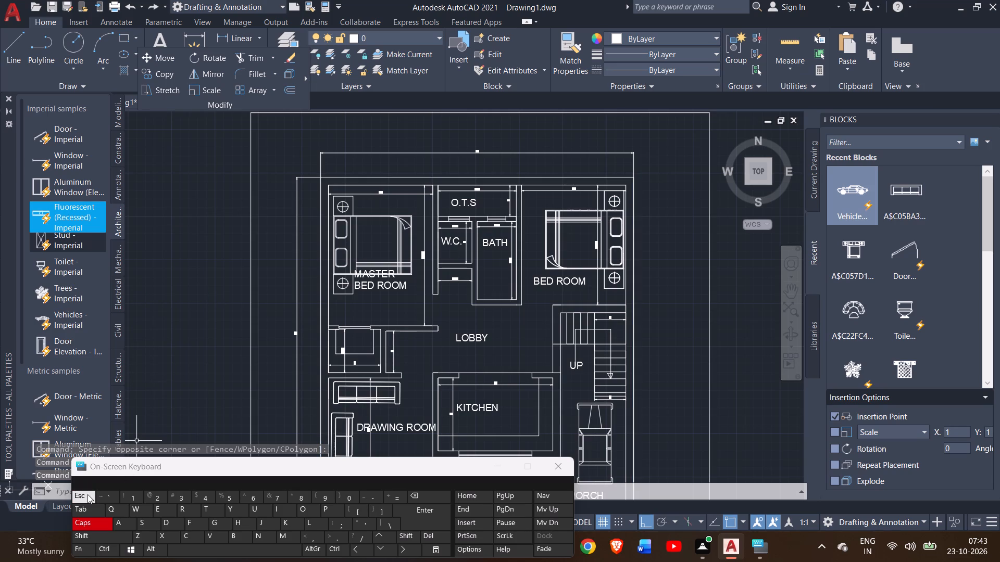
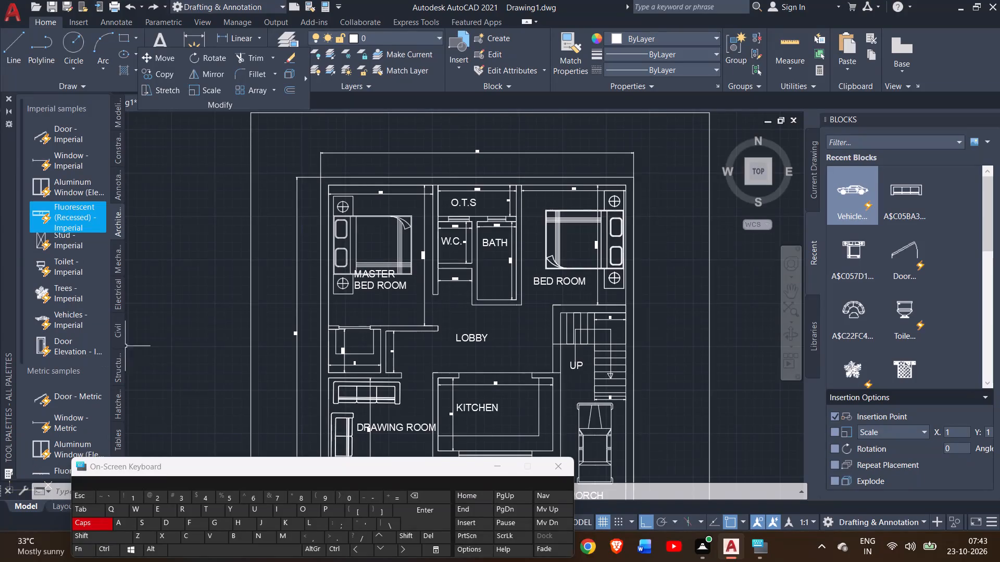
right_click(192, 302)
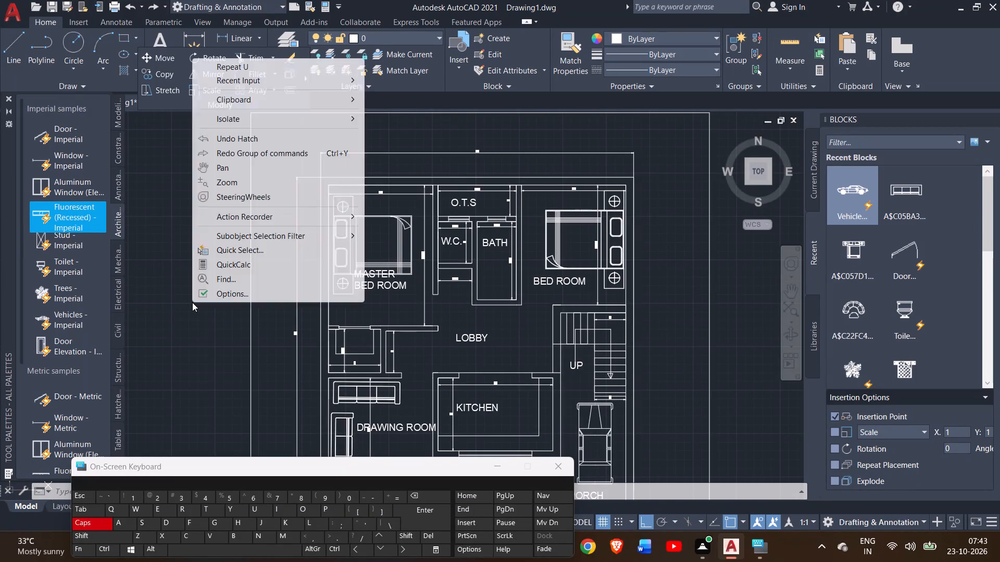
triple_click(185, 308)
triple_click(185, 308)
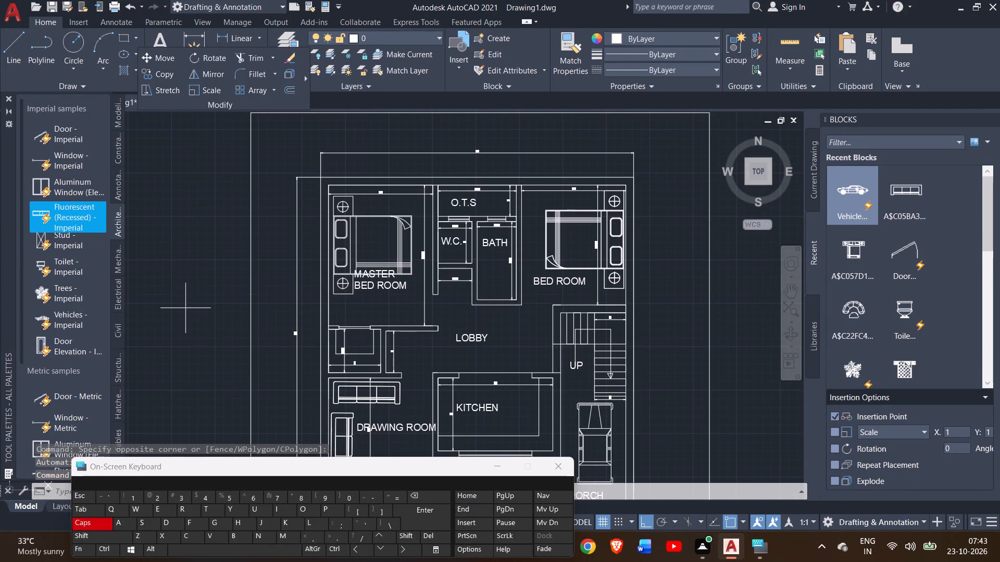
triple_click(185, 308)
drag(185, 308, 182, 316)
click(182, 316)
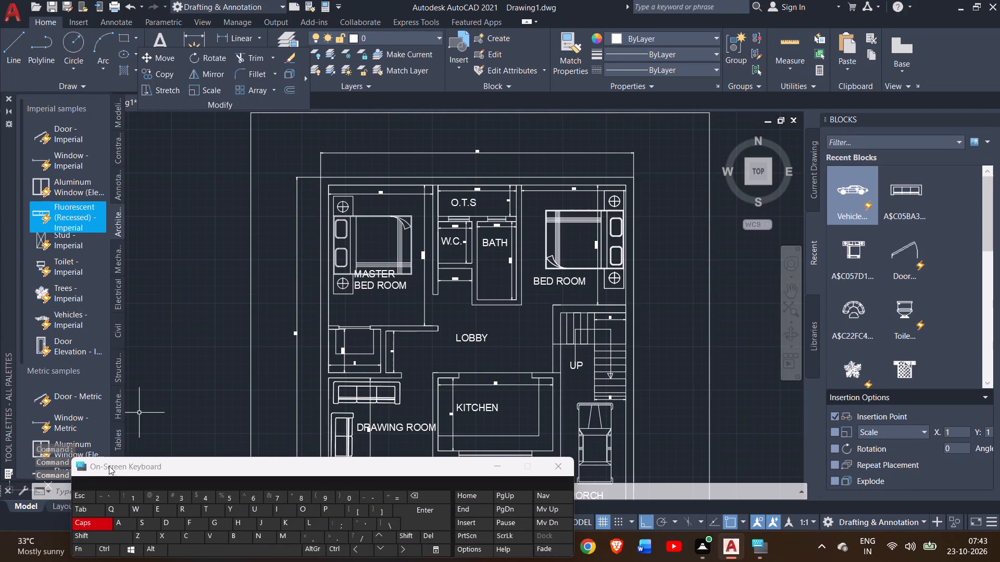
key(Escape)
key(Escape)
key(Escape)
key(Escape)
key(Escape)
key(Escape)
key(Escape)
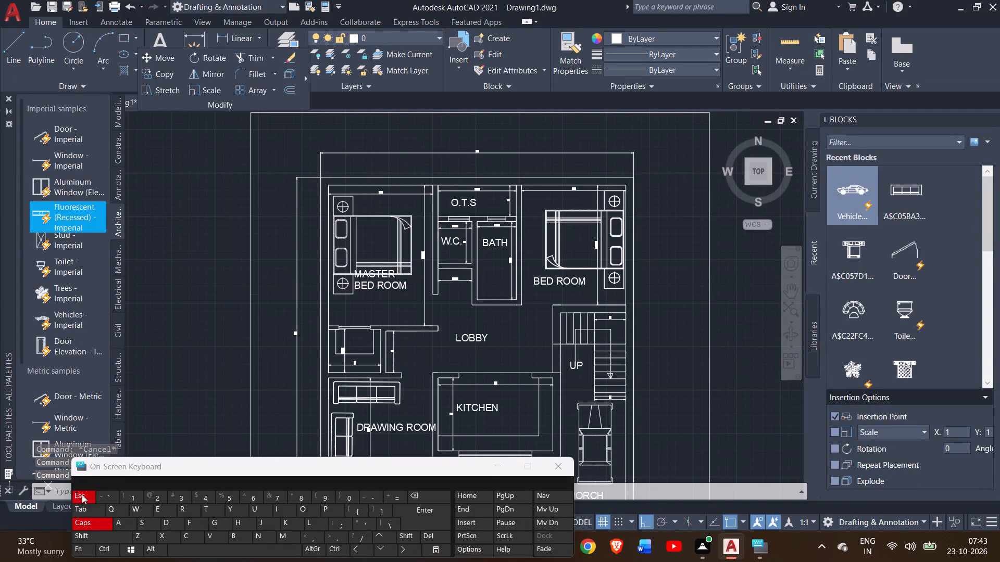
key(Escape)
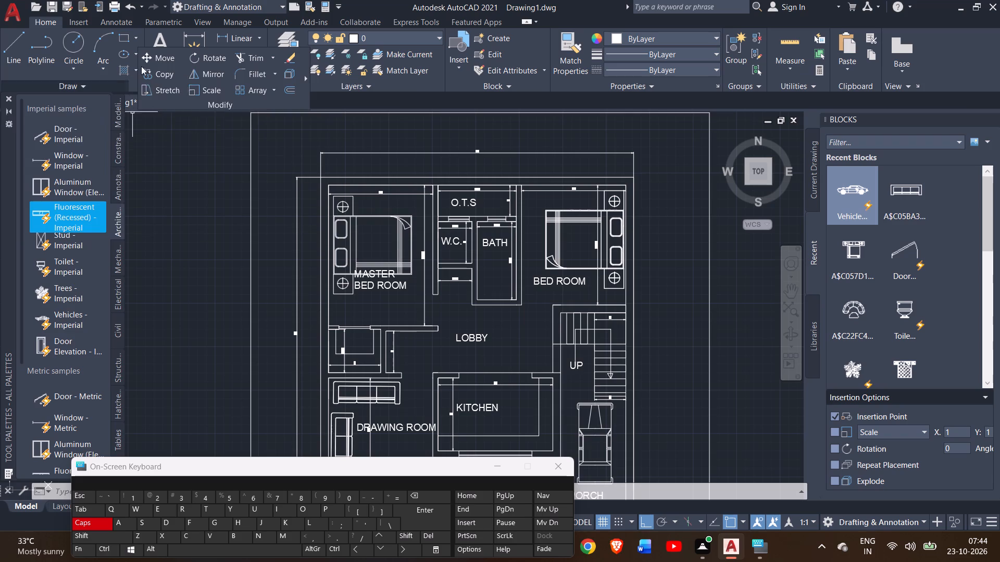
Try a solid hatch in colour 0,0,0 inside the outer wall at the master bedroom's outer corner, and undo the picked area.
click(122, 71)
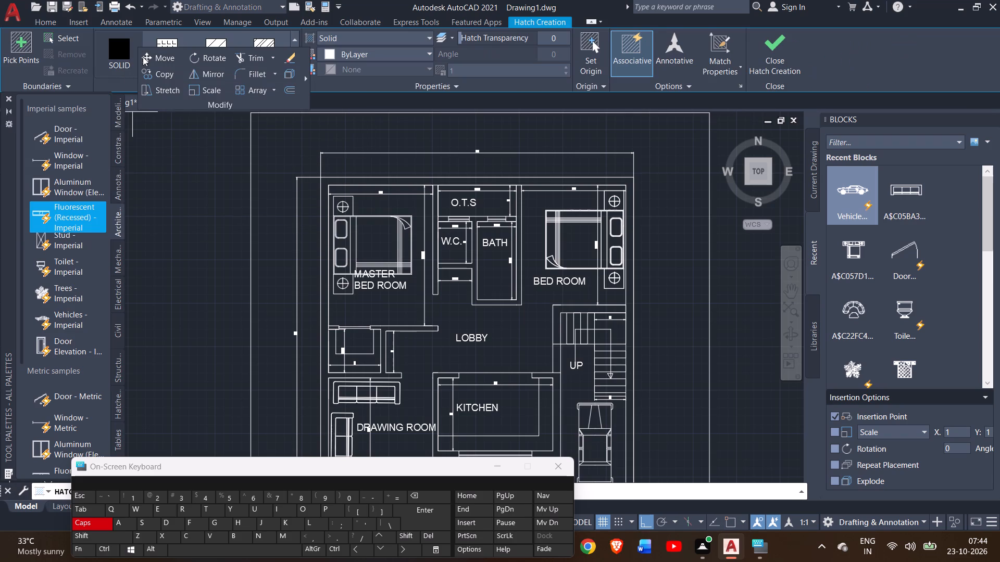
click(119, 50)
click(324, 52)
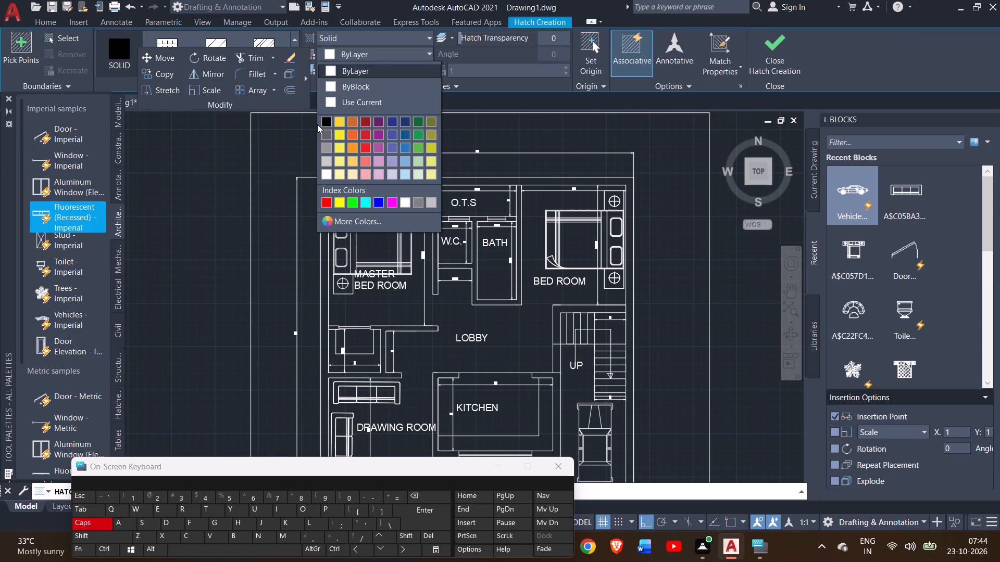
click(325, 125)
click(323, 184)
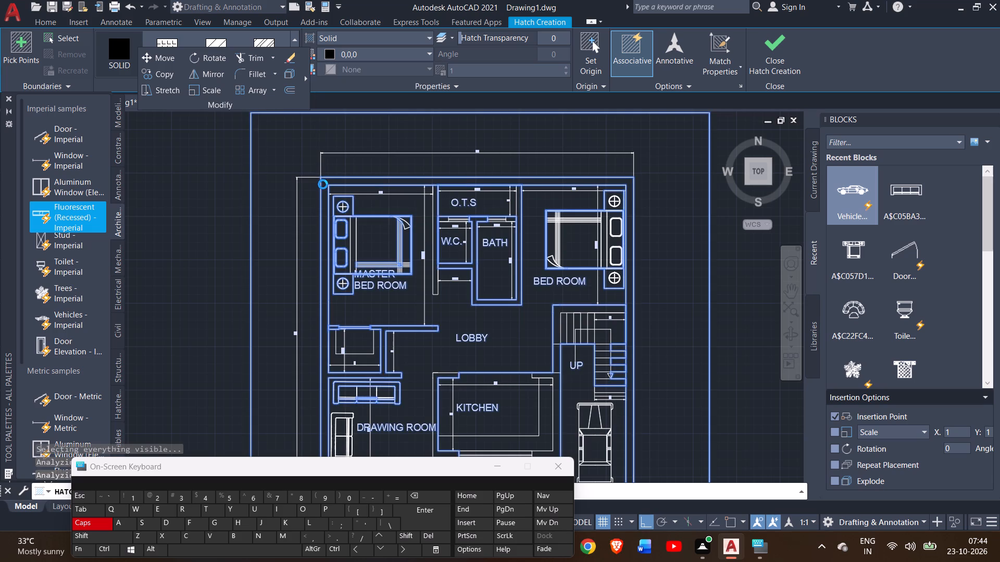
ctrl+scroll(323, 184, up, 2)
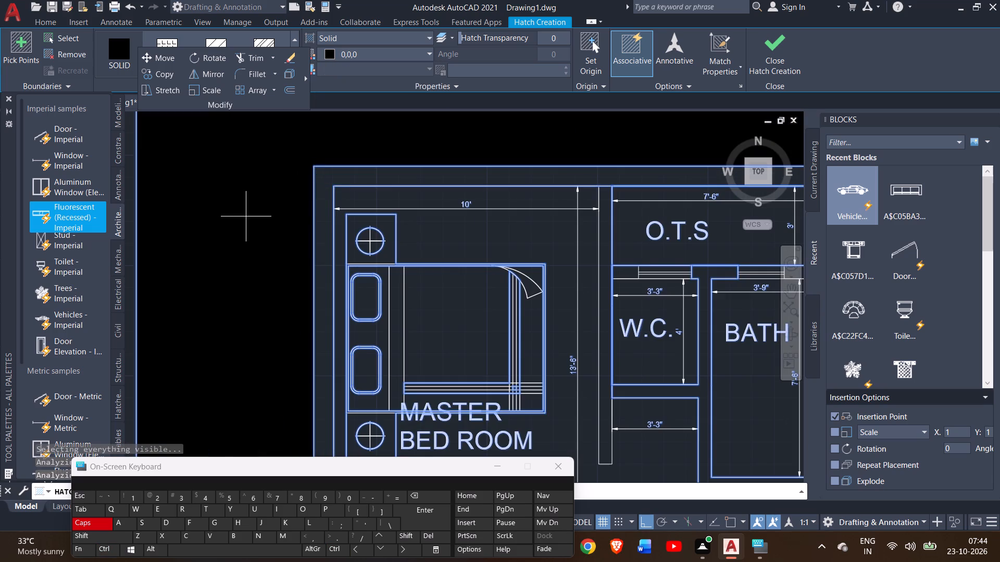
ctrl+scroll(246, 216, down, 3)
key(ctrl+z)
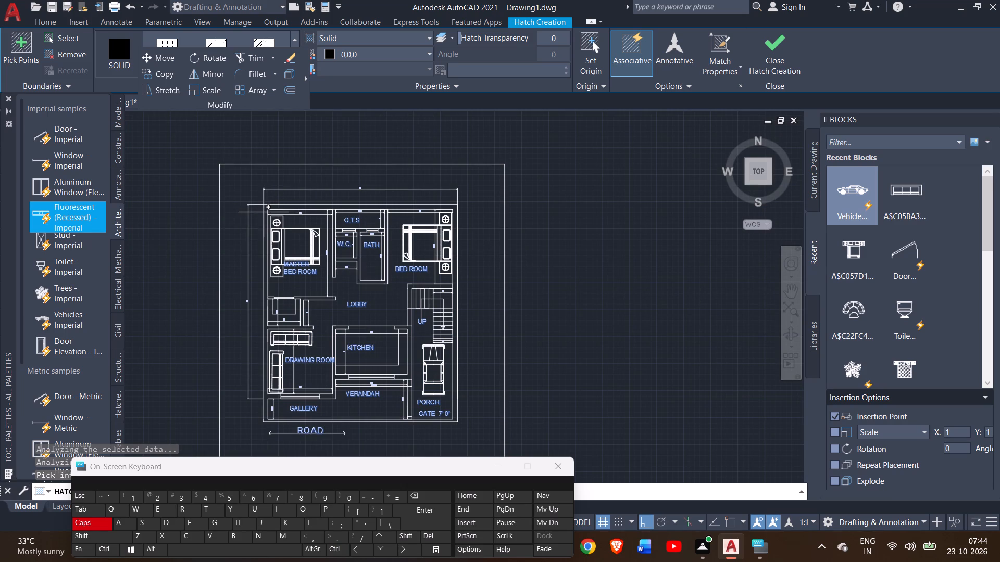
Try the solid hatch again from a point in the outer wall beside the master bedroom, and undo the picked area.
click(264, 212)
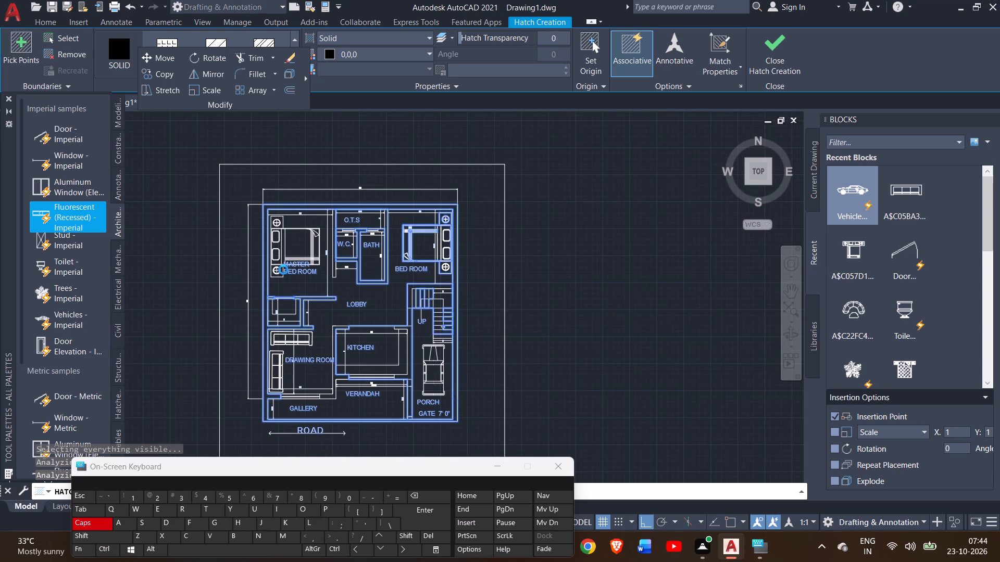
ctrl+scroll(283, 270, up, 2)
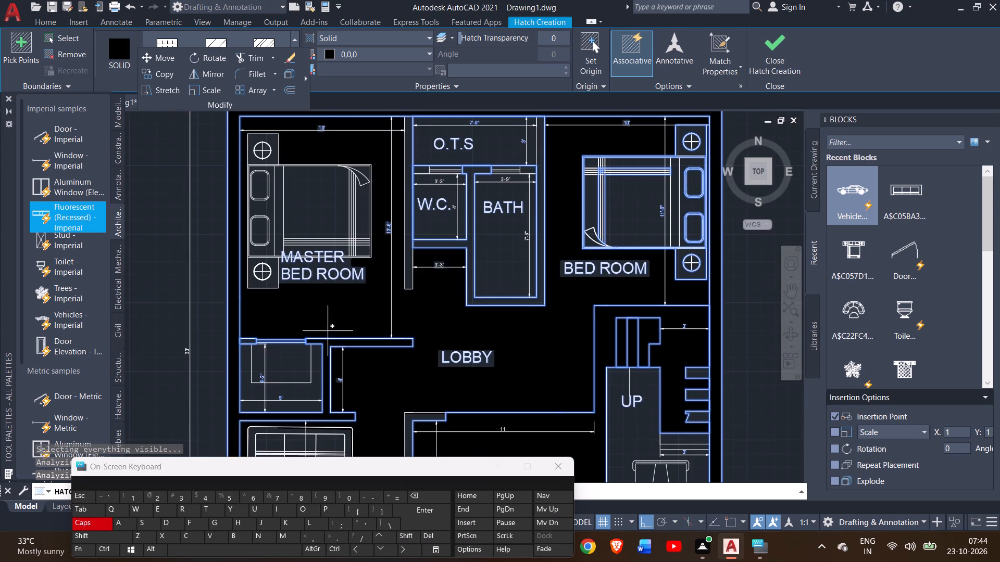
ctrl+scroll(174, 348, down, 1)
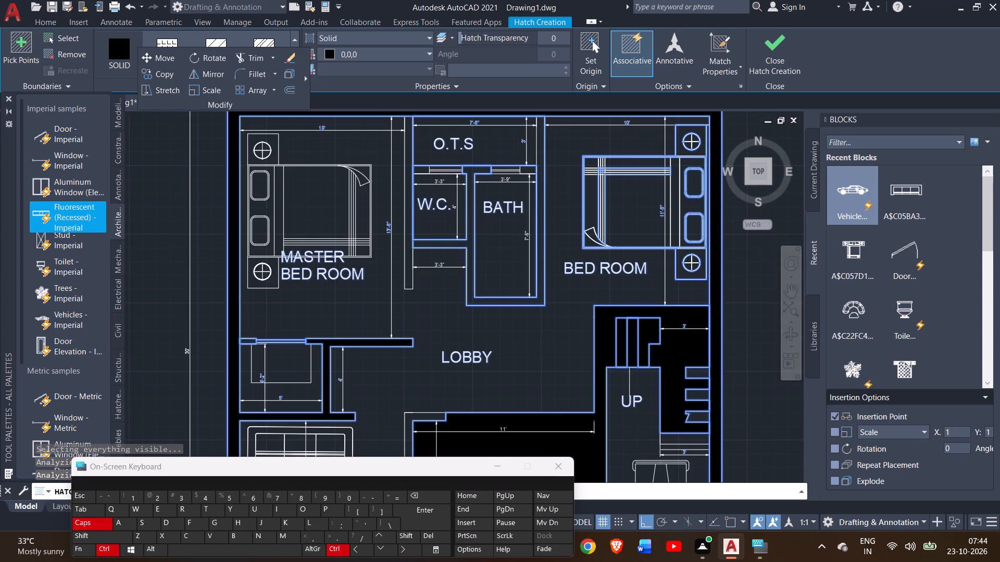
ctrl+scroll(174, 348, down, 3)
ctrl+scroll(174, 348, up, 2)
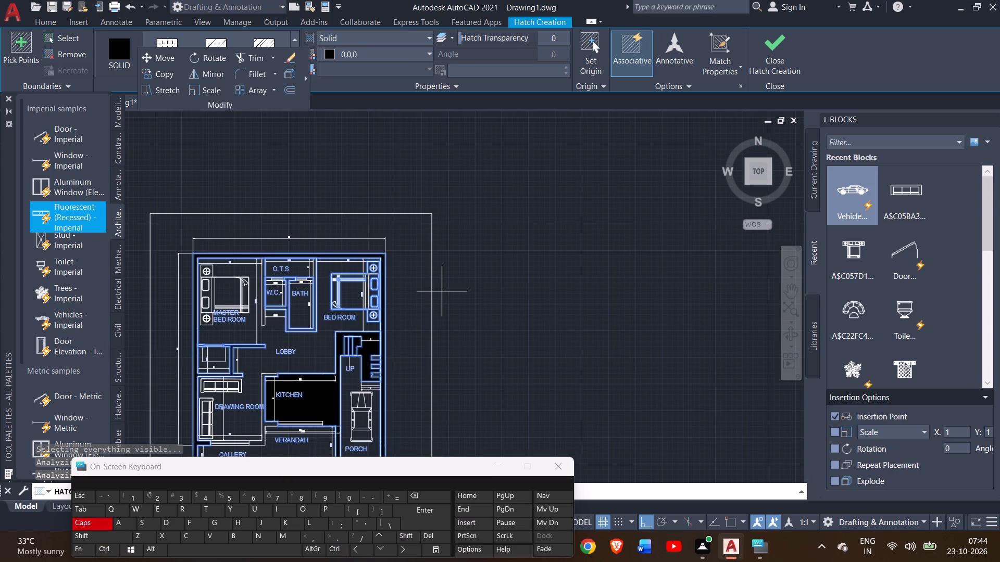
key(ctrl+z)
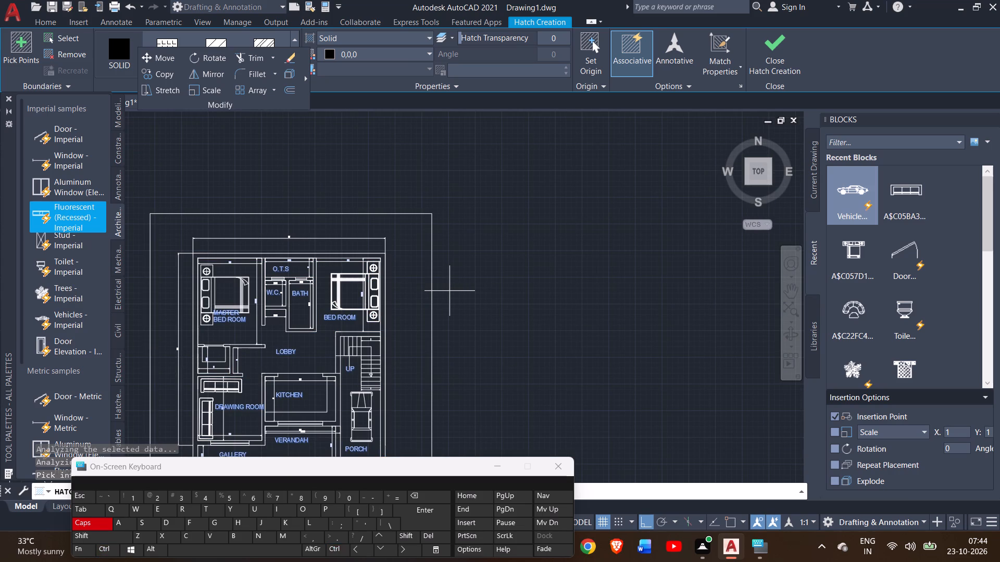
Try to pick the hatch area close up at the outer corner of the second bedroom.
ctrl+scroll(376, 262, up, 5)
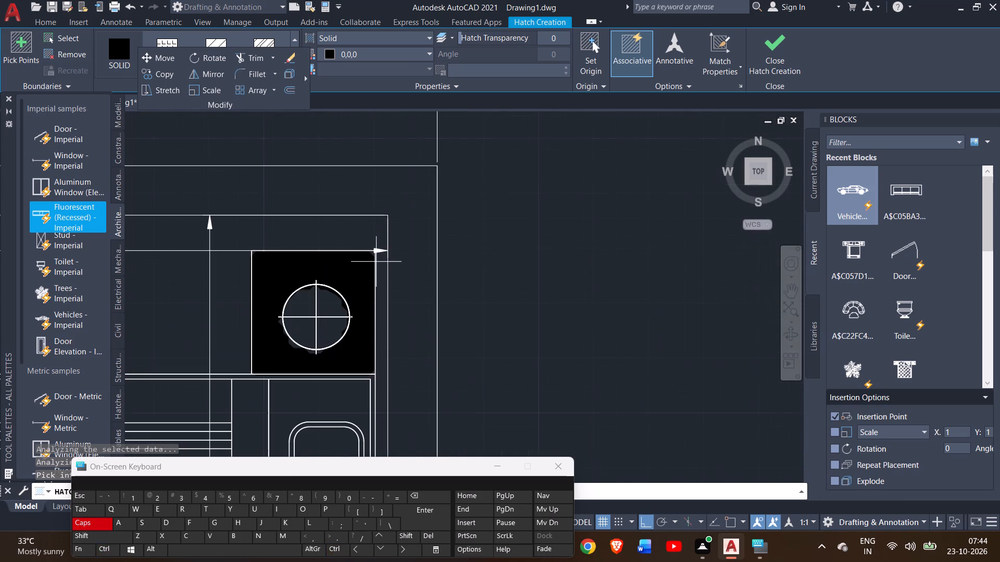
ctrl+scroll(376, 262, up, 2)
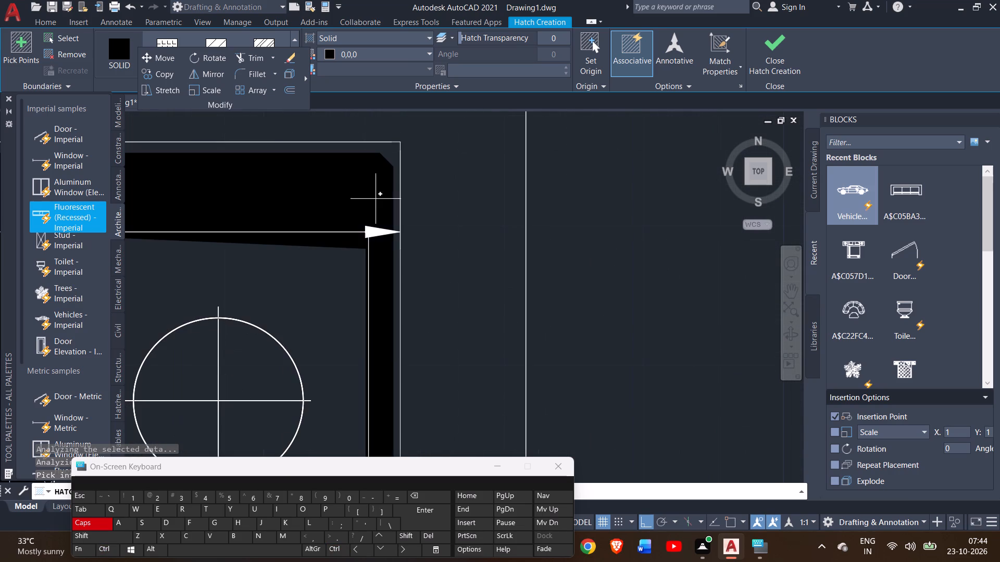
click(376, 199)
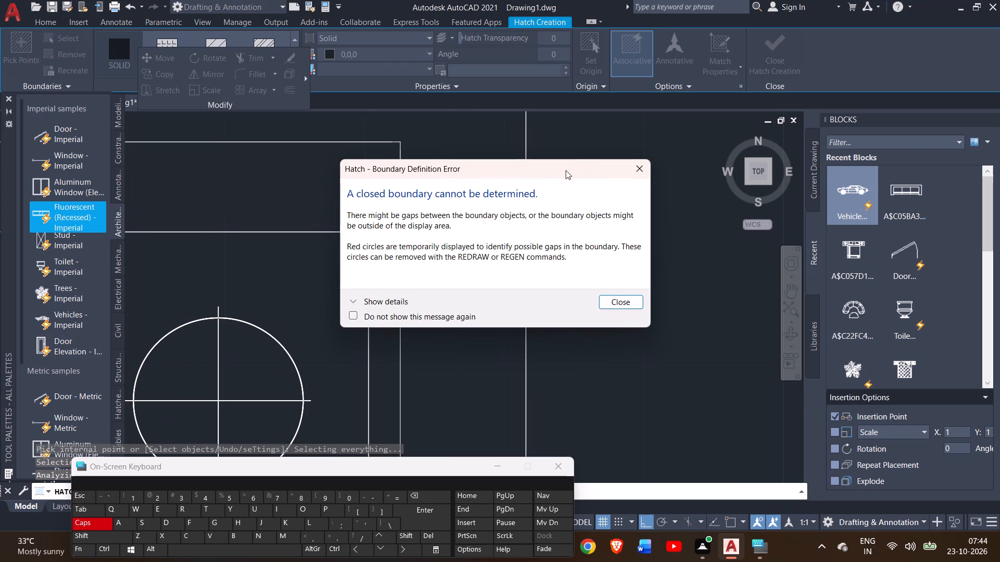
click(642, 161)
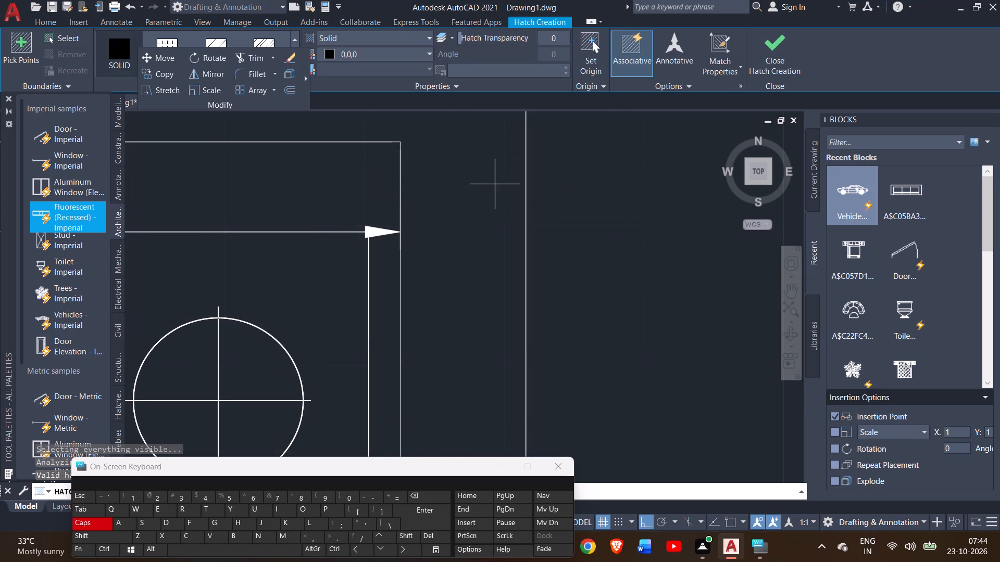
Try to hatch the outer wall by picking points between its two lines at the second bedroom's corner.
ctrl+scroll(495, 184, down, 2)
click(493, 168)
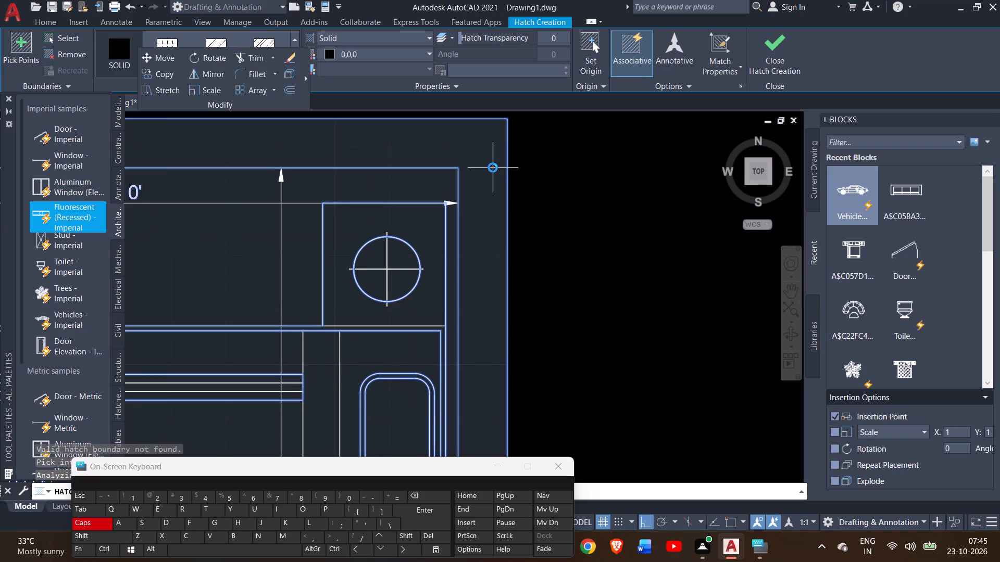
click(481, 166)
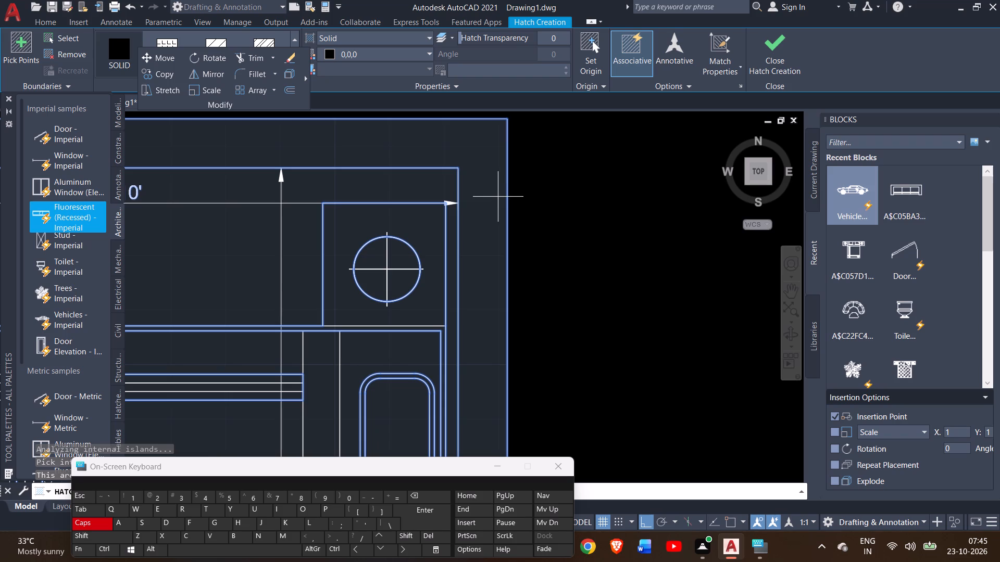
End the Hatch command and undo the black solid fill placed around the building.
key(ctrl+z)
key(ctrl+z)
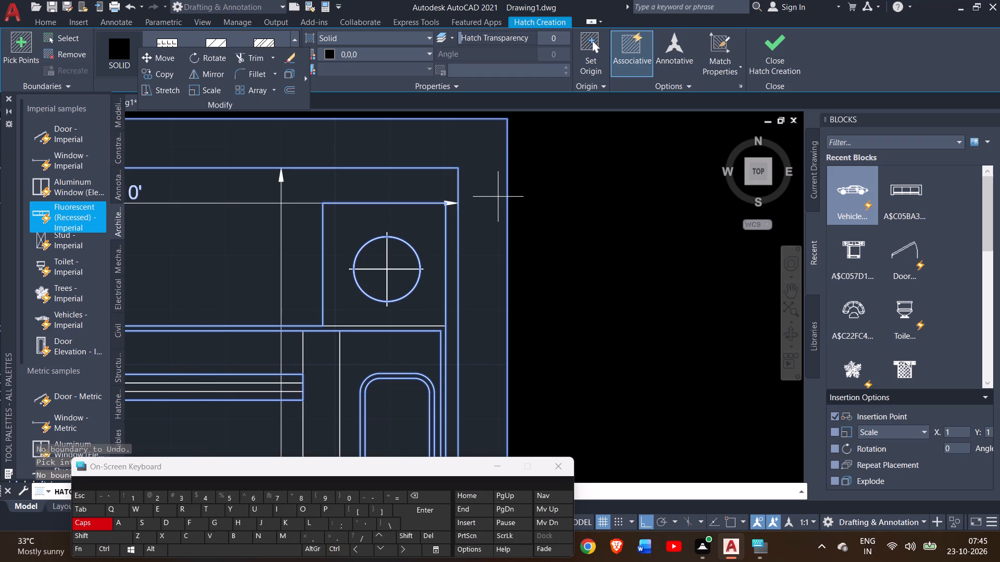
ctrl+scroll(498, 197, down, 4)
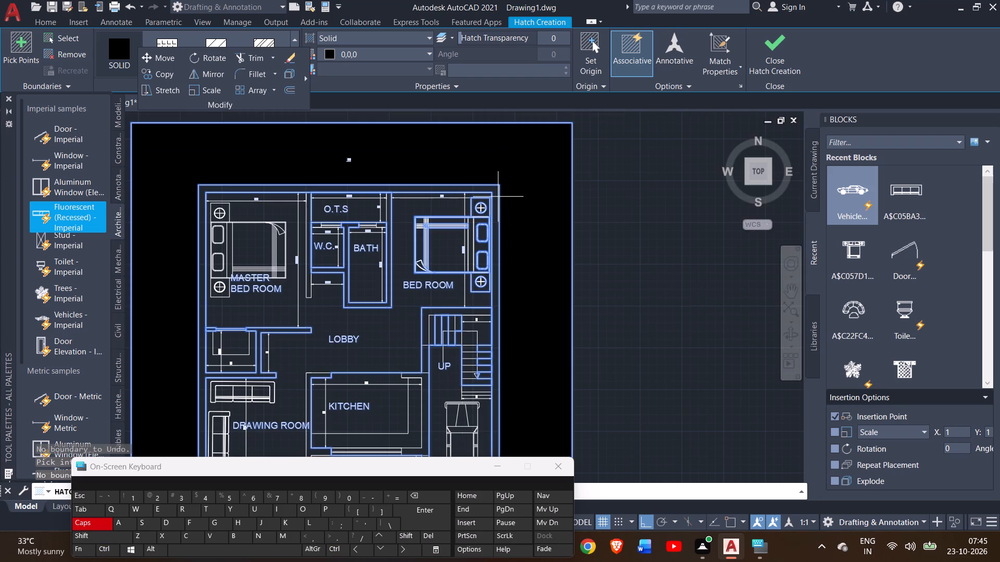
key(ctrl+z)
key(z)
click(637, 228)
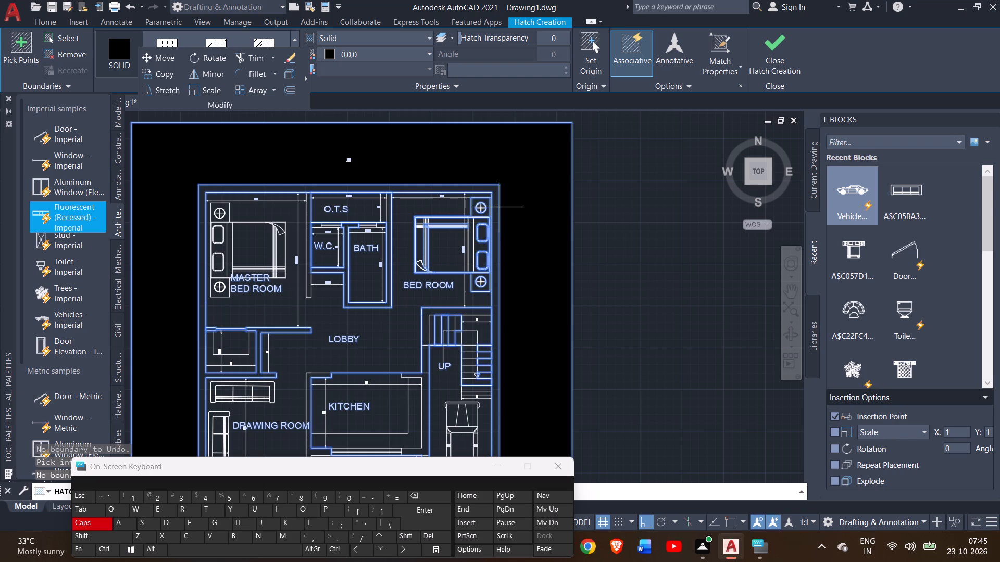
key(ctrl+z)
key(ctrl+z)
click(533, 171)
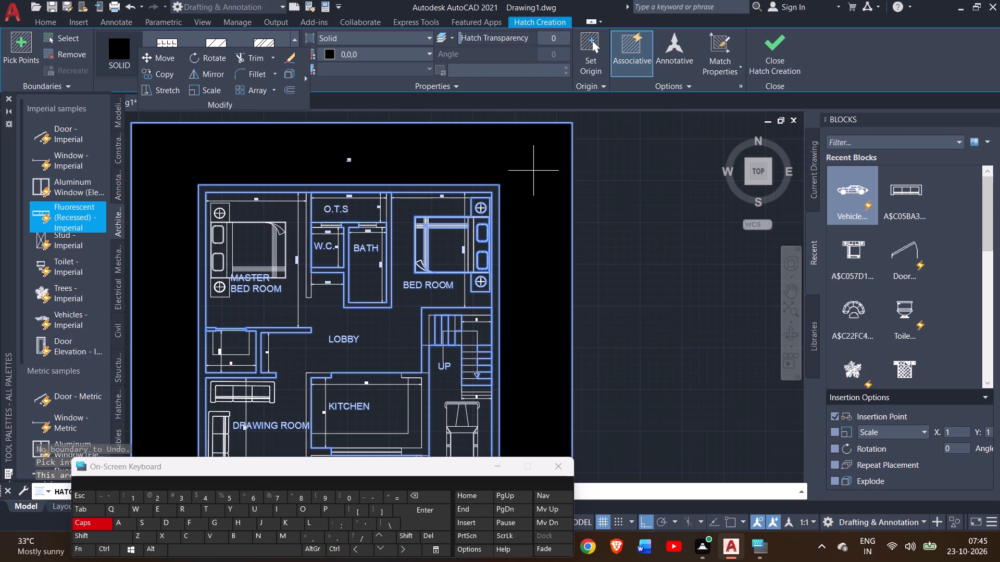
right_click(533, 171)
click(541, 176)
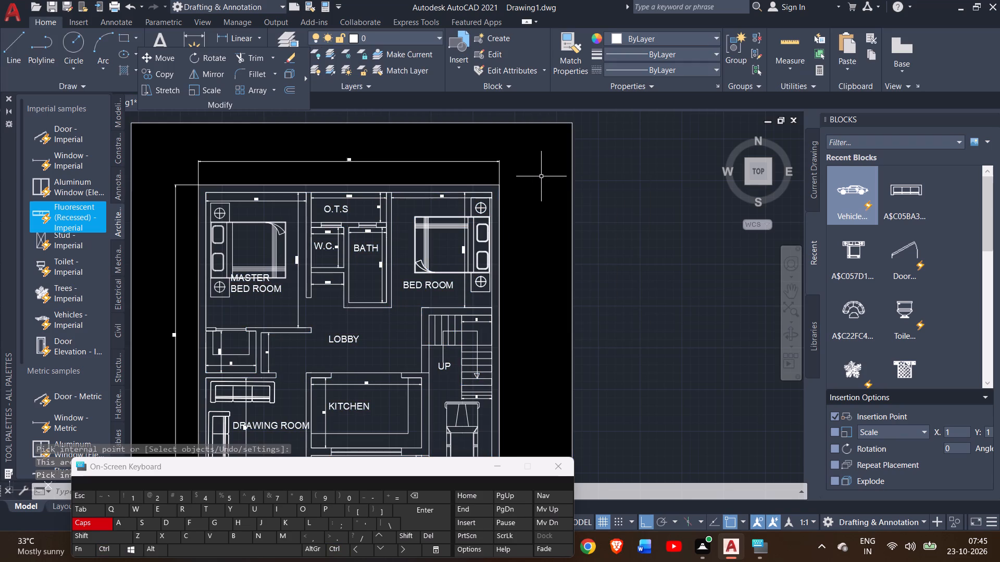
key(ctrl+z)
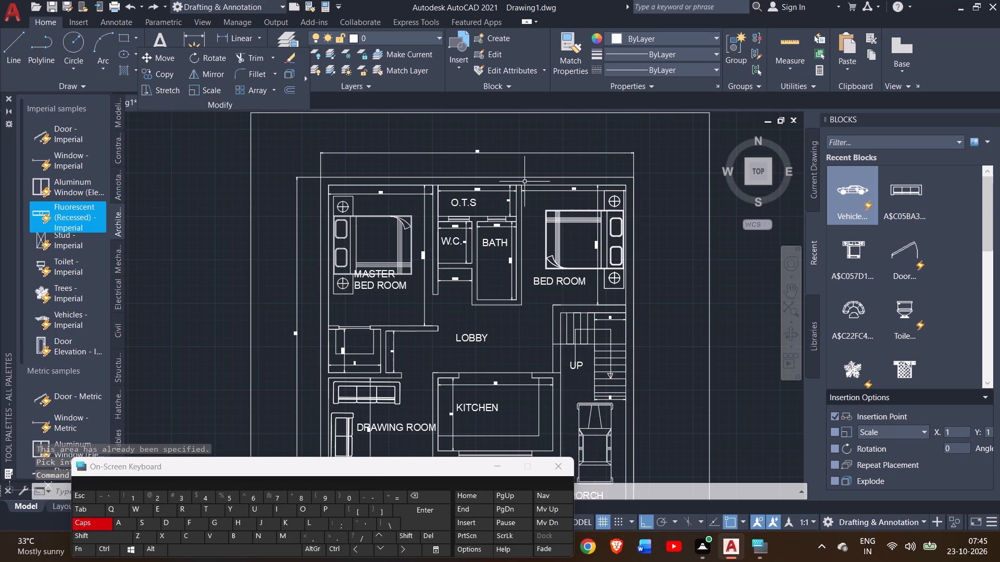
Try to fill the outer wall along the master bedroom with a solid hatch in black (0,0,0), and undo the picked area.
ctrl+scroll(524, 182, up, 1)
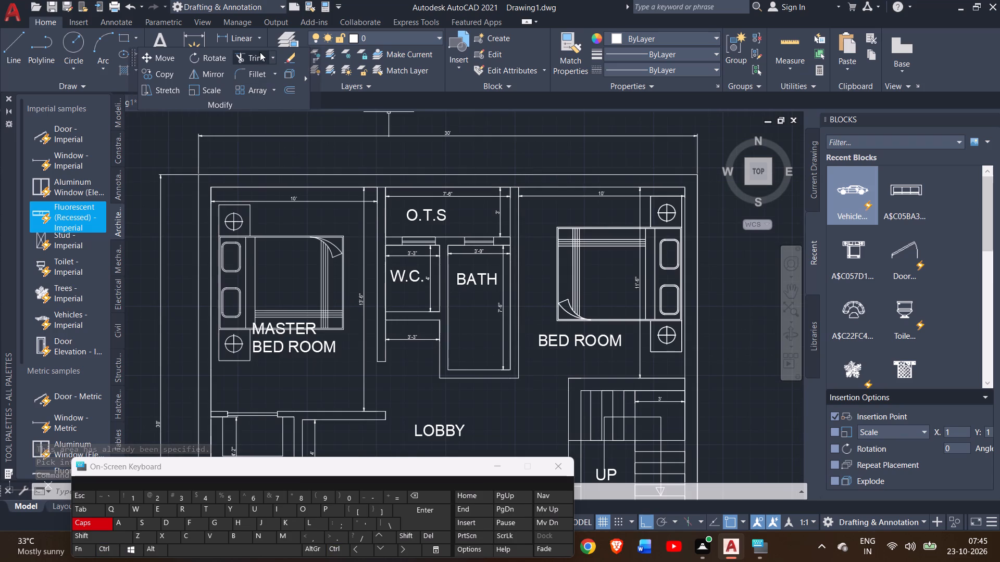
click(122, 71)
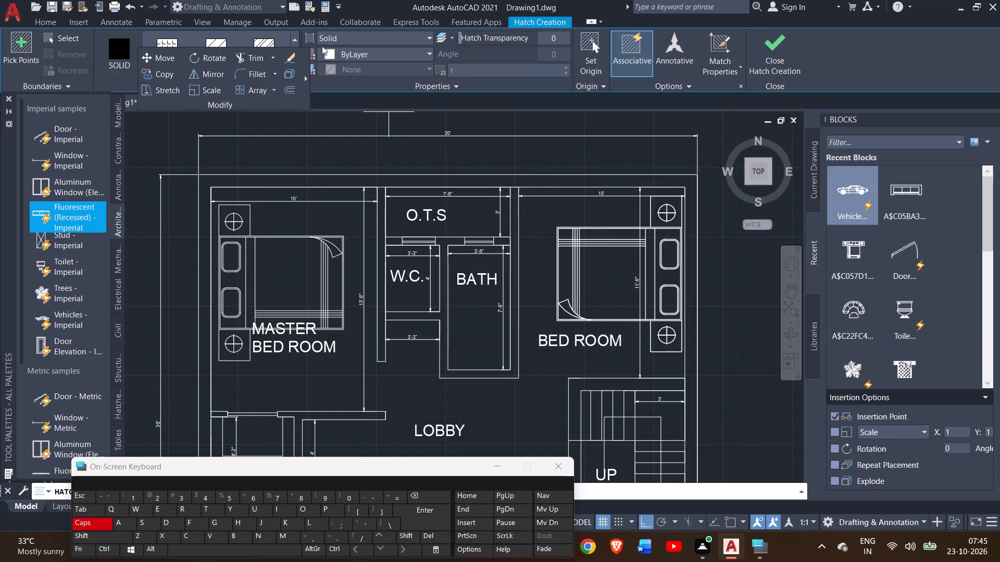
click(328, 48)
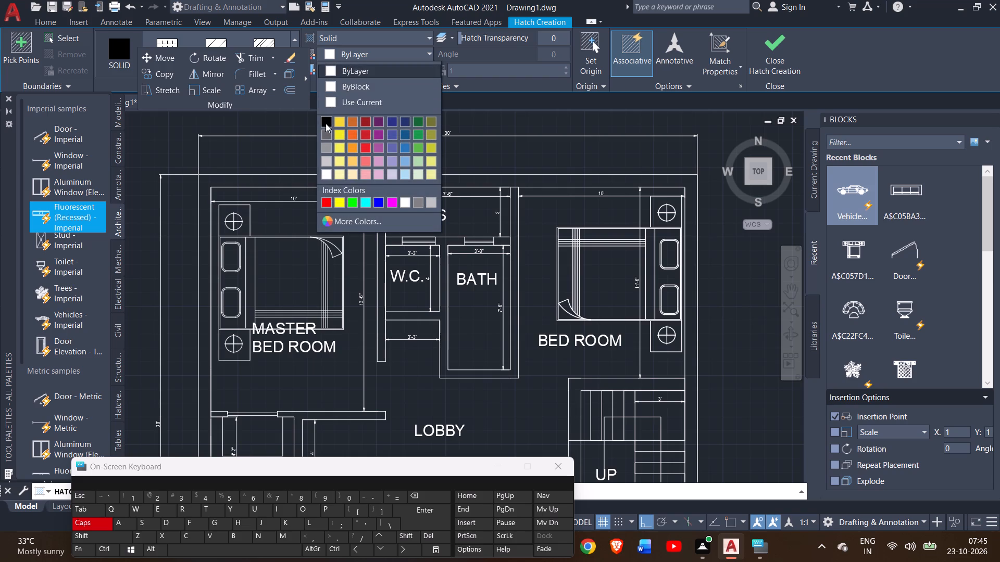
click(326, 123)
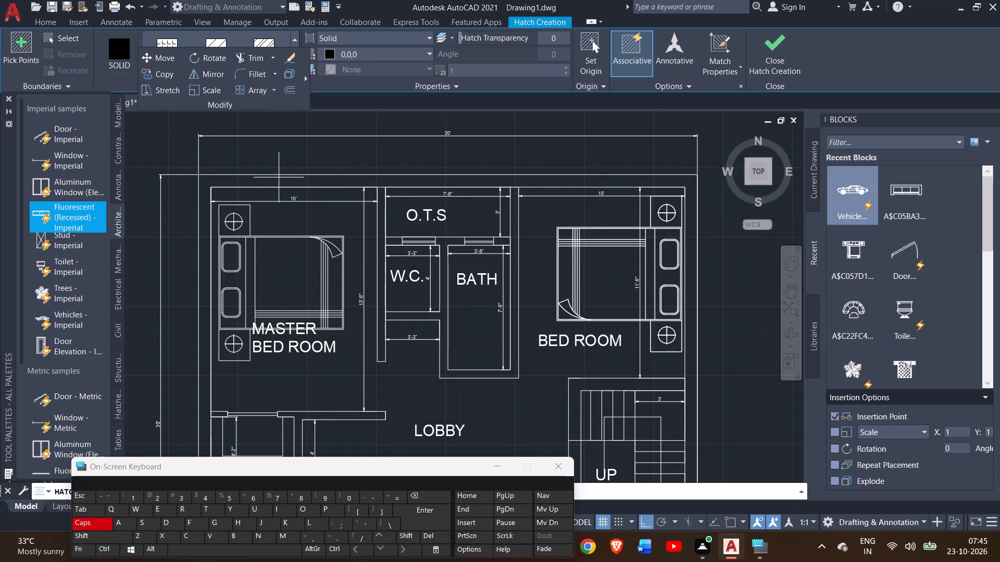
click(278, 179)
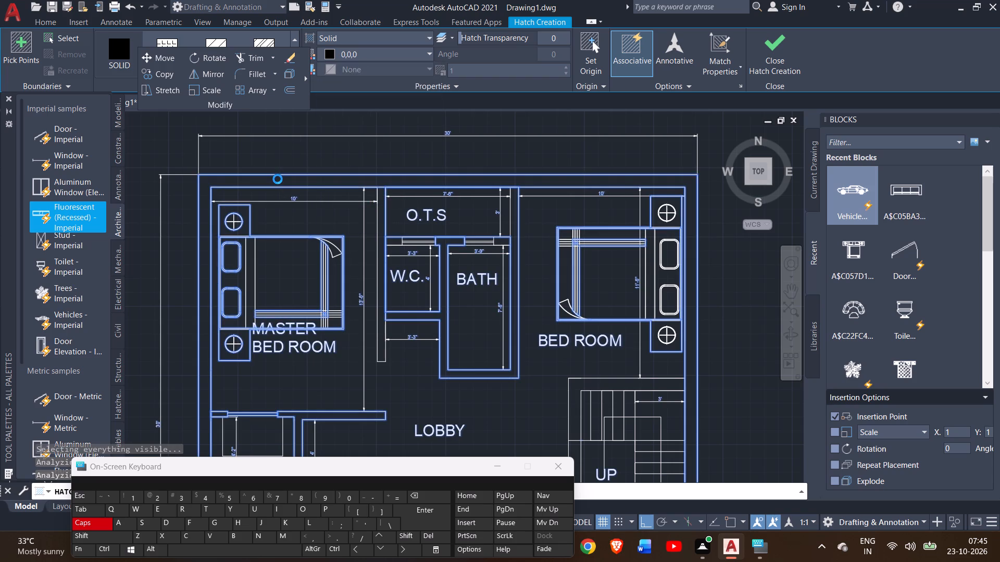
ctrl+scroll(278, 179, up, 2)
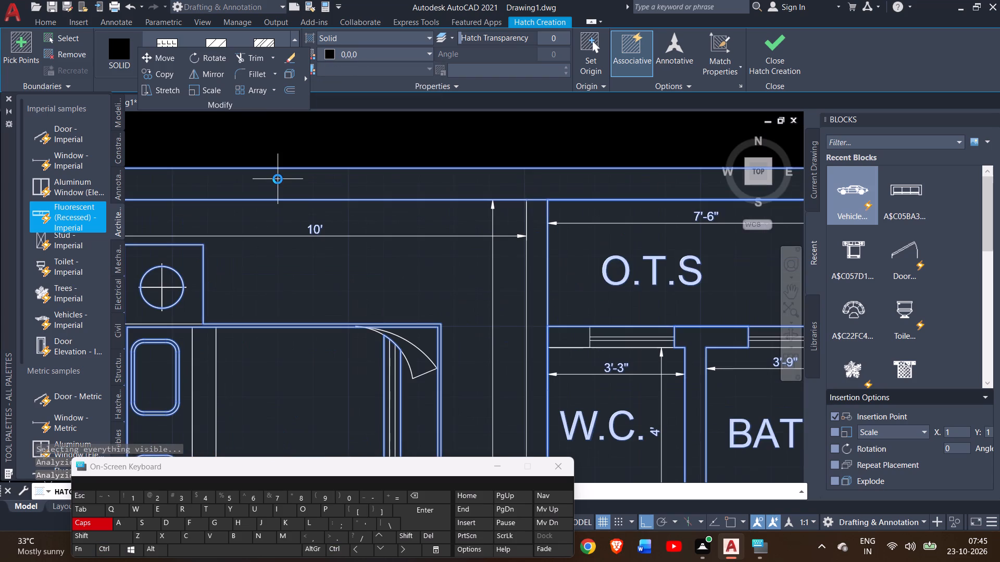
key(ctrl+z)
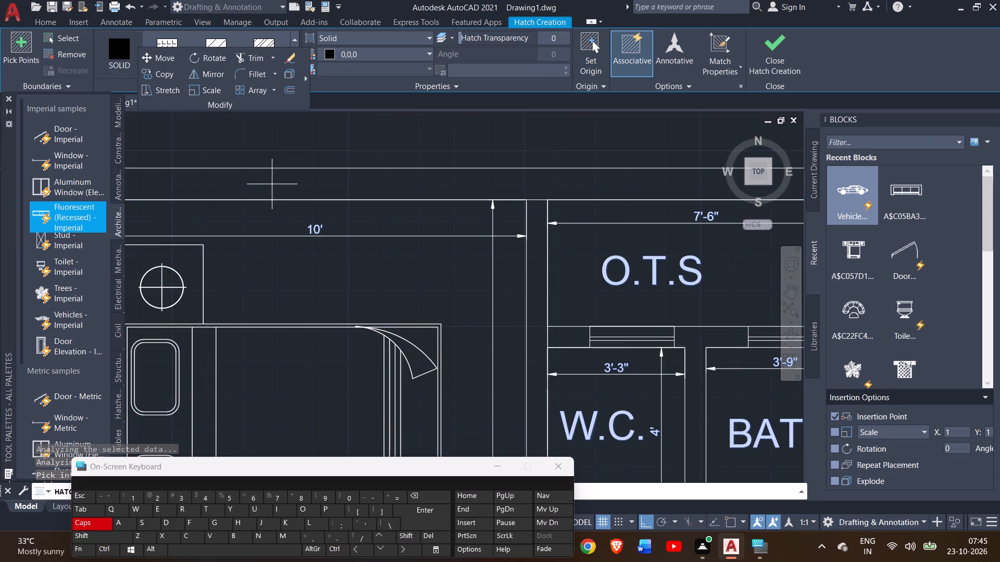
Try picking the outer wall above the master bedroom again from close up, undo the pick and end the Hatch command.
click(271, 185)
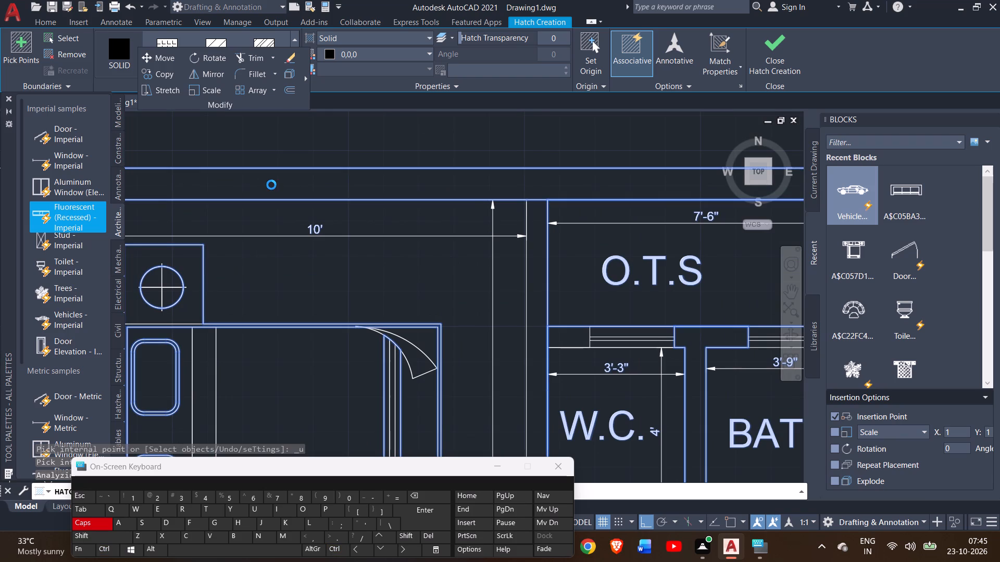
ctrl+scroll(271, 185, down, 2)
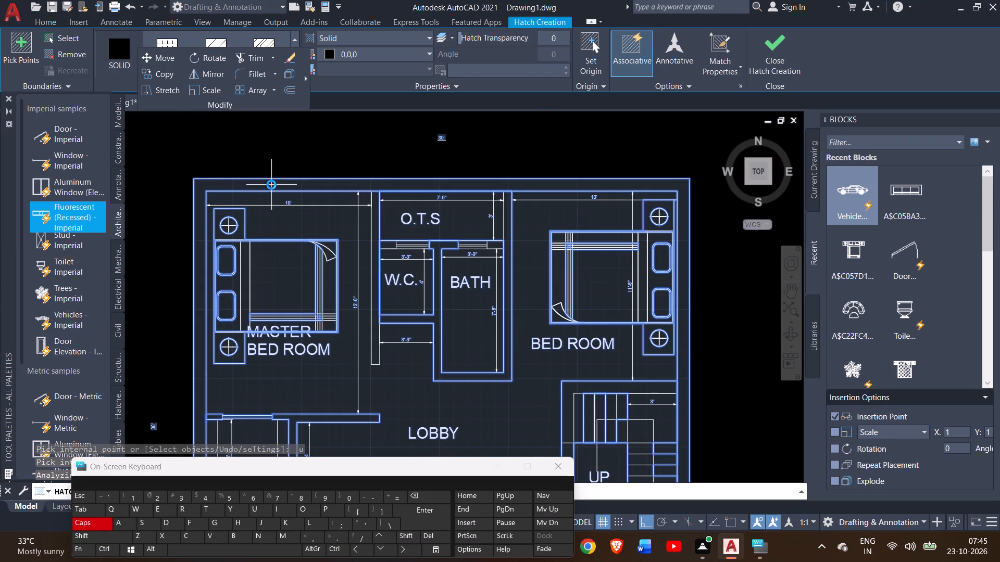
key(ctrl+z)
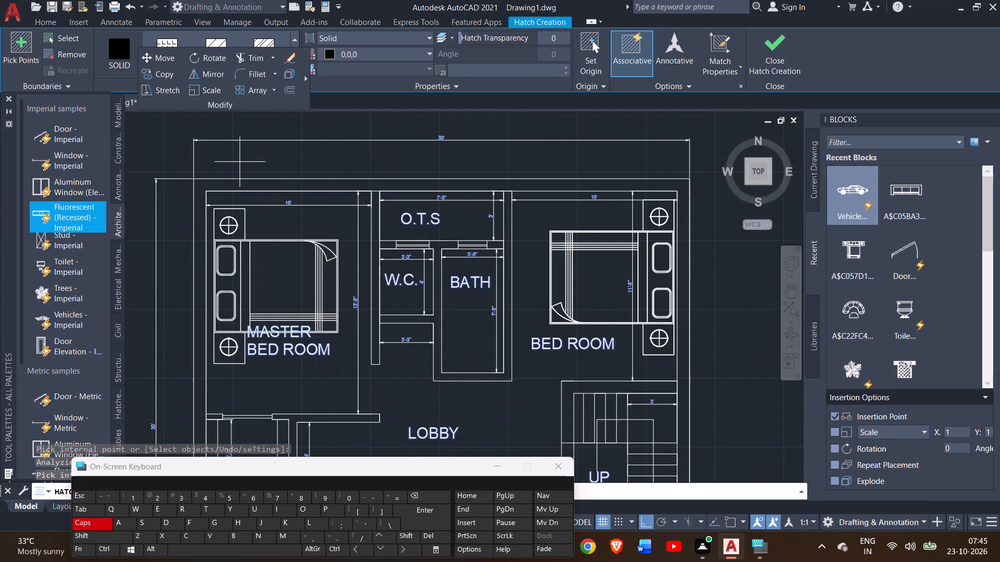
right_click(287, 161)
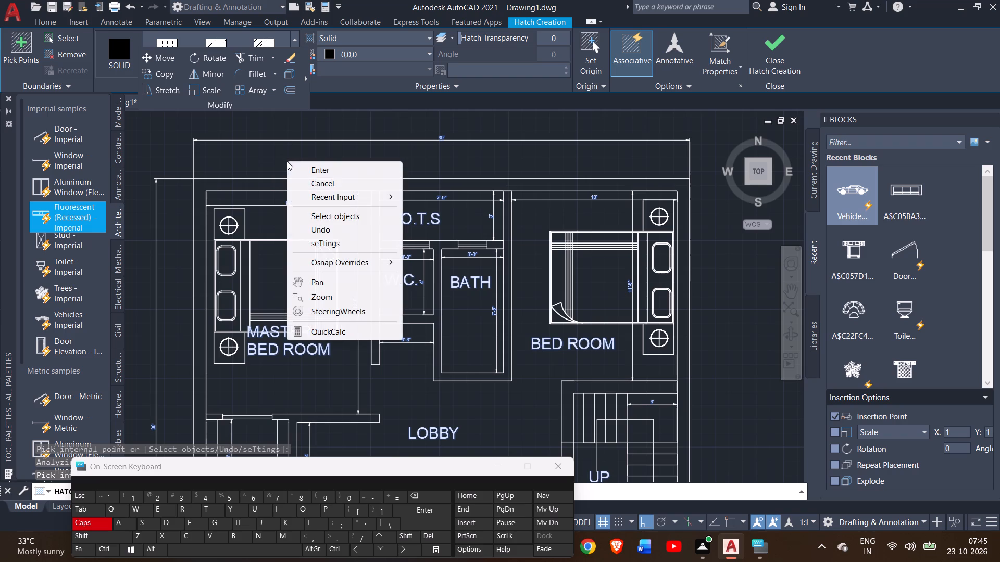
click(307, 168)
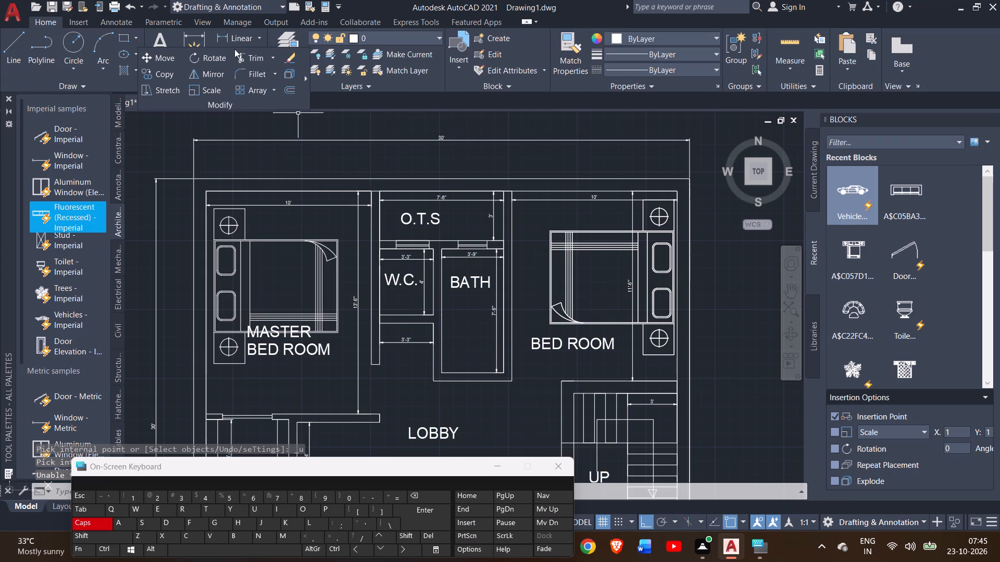
Fill the house's outer wall with a solid black (0,0,0) hatch, undoing the pick that spreads to the surrounding sheet area.
click(126, 70)
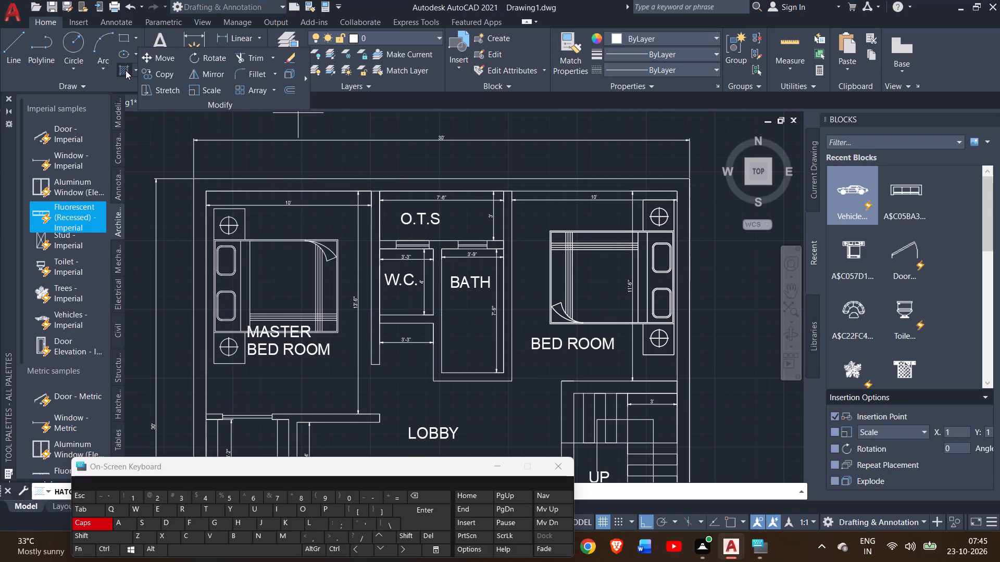
click(121, 42)
double_click(121, 42)
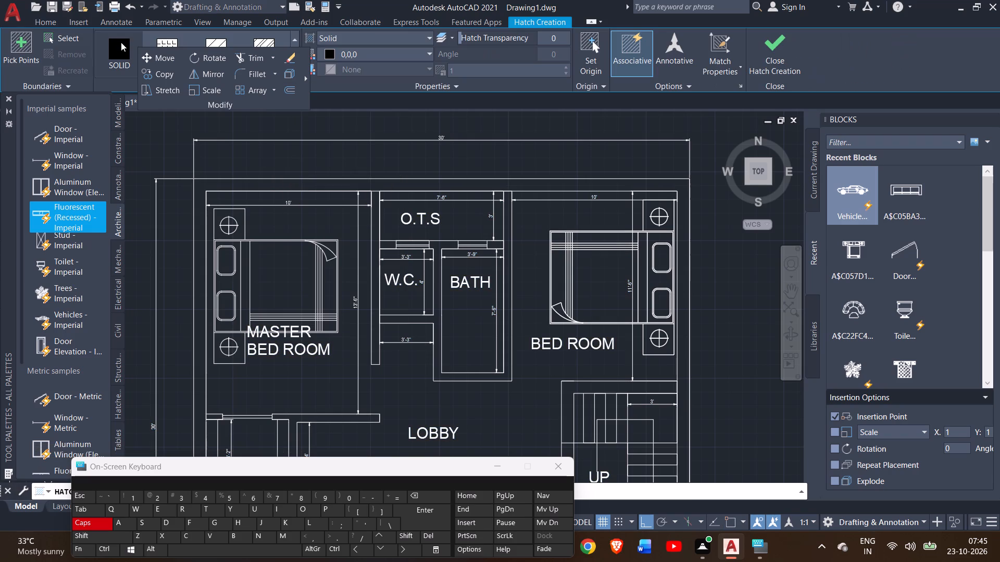
click(328, 57)
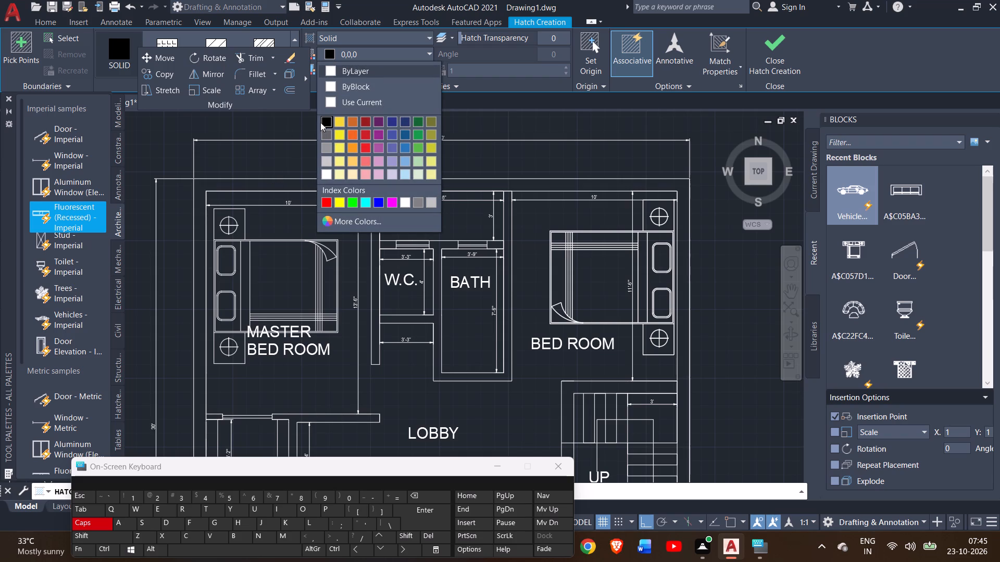
click(327, 121)
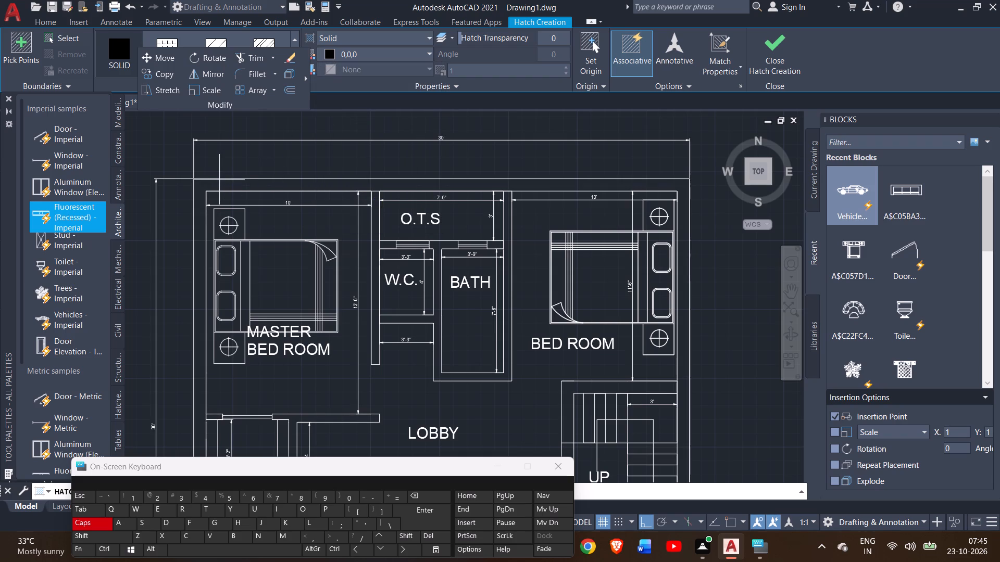
click(215, 185)
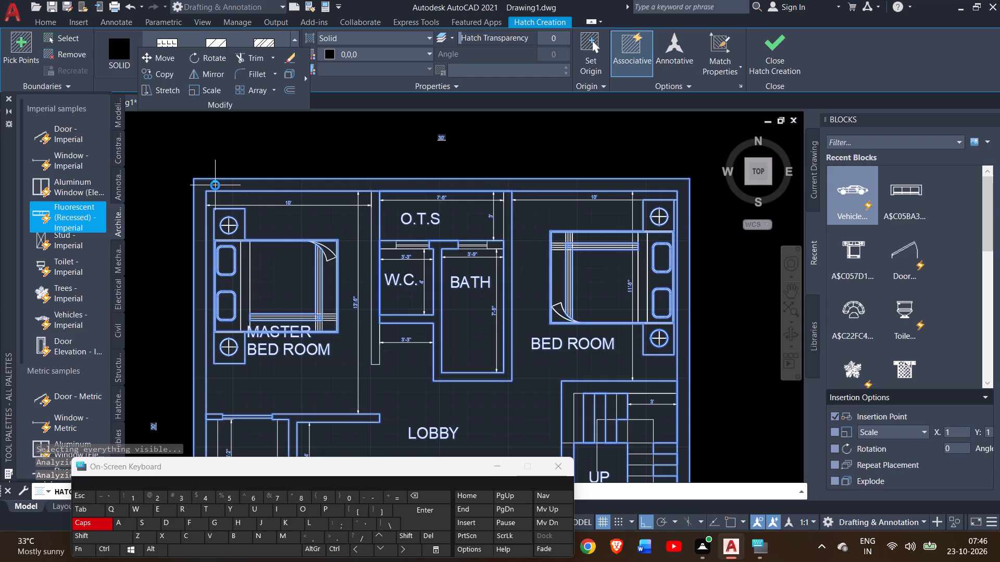
ctrl+scroll(215, 185, down, 3)
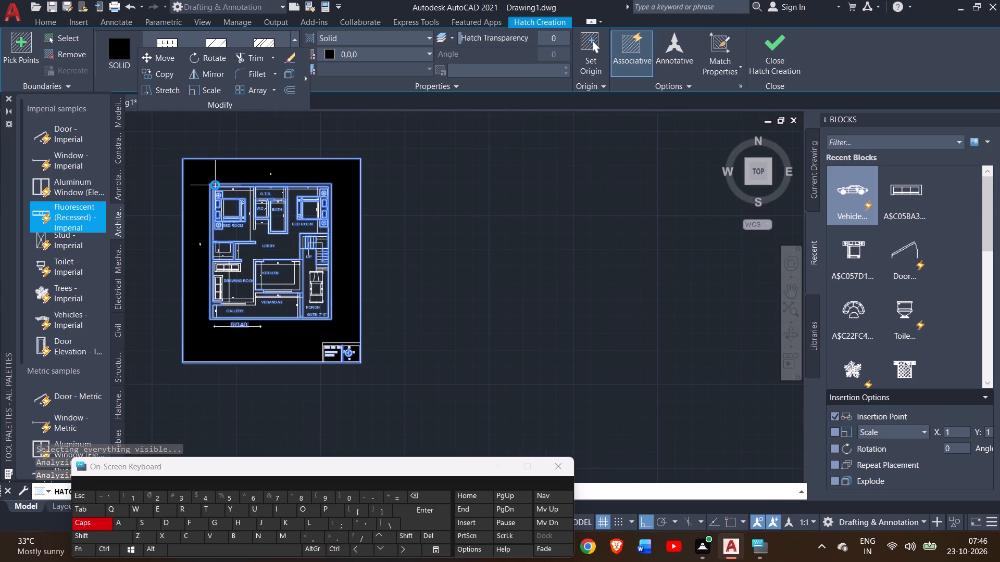
key(ctrl+z)
ctrl+scroll(215, 185, up, 1)
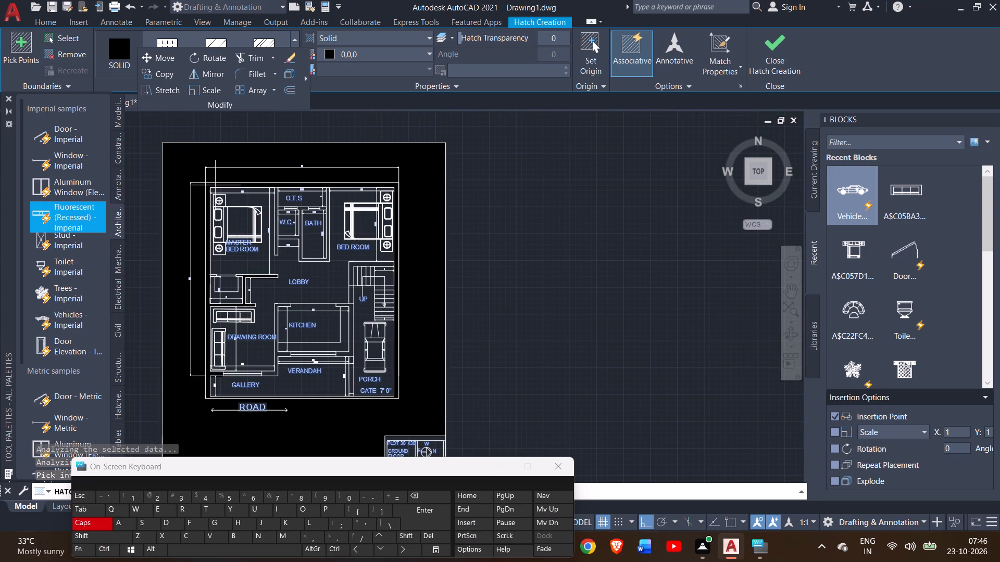
key(ctrl+z)
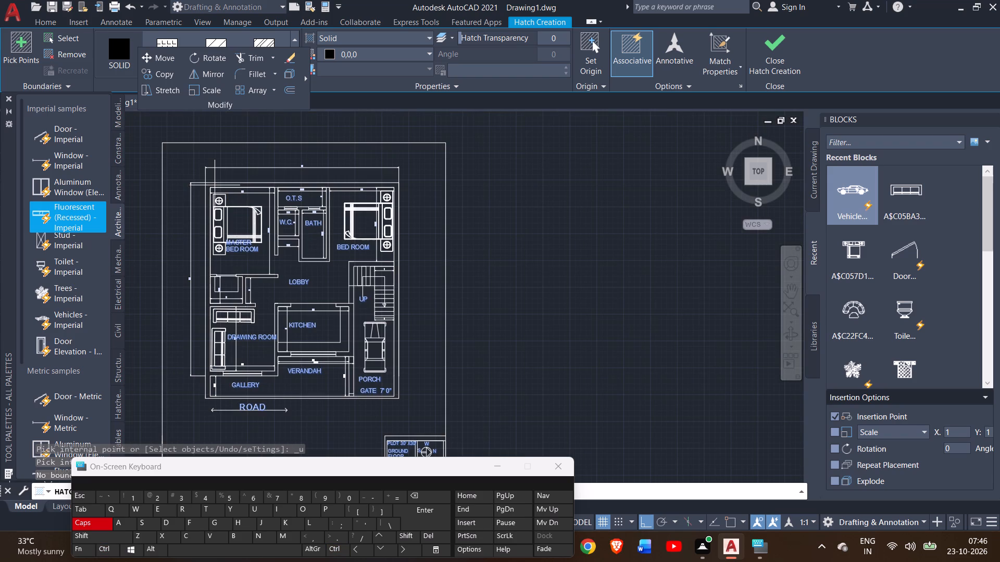
click(259, 186)
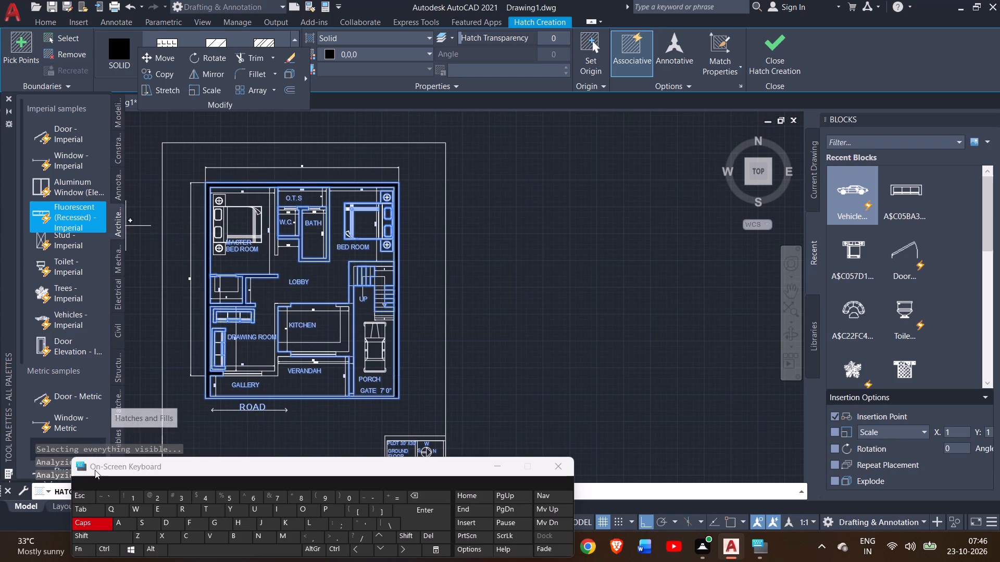
key(Escape)
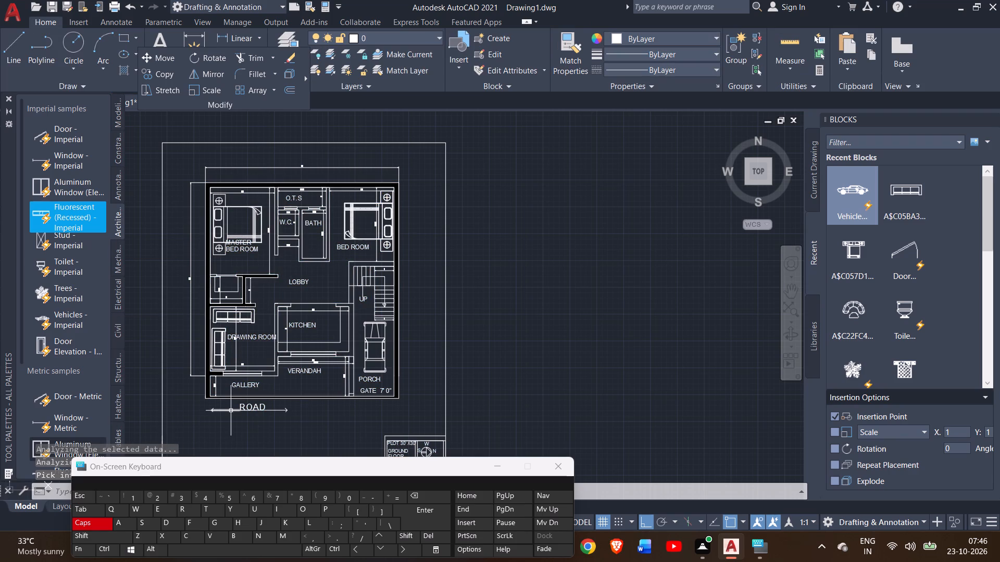
Repeat Hatch and fill the wall between drawing room and kitchen and the wall between kitchen, verandah and porch in solid black.
ctrl+scroll(231, 411, up, 2)
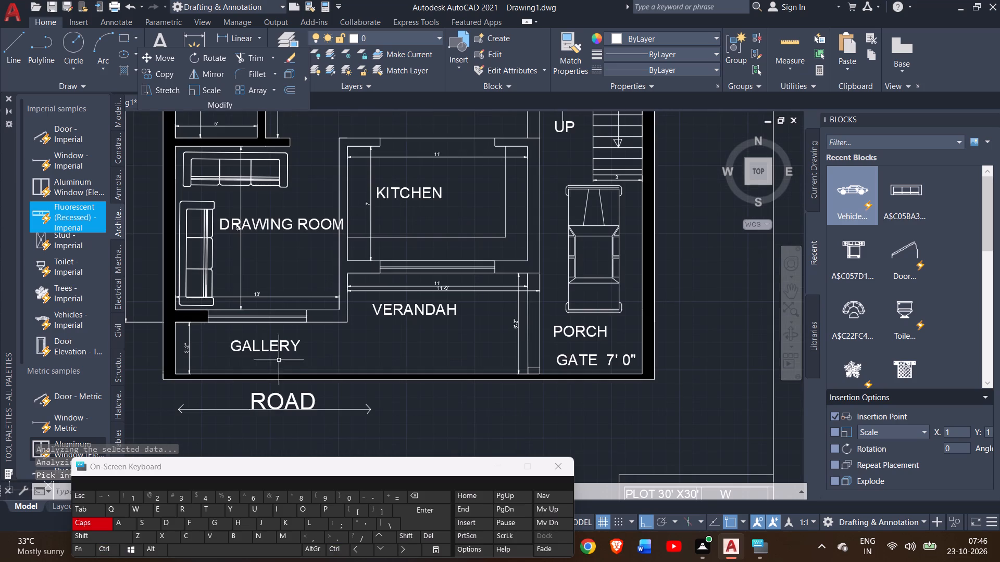
right_click(299, 344)
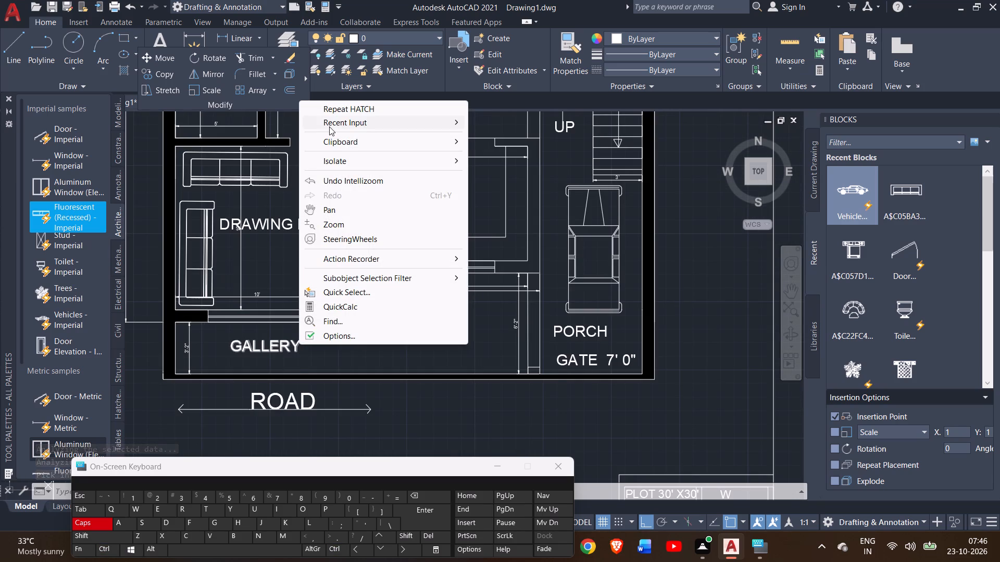
click(347, 113)
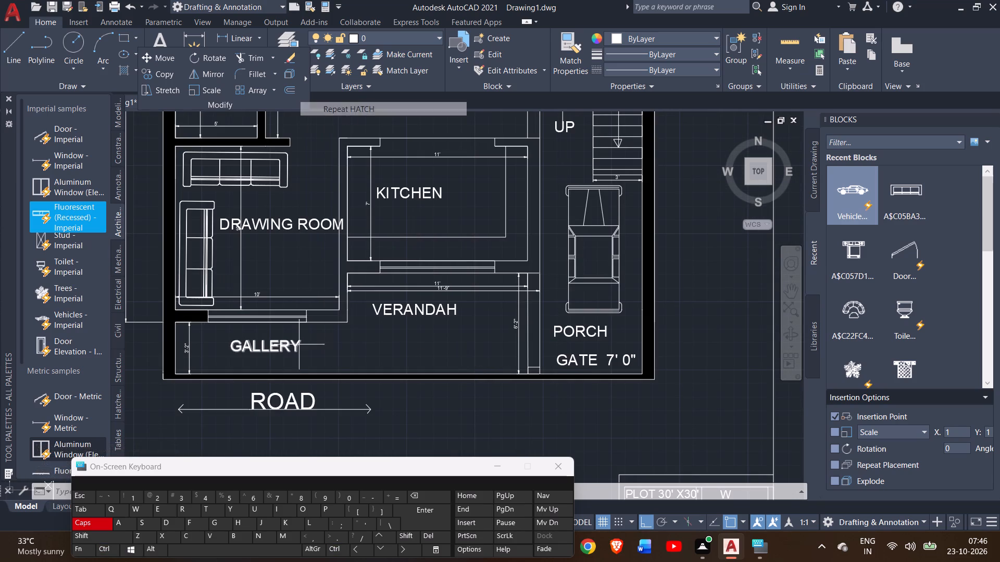
click(322, 318)
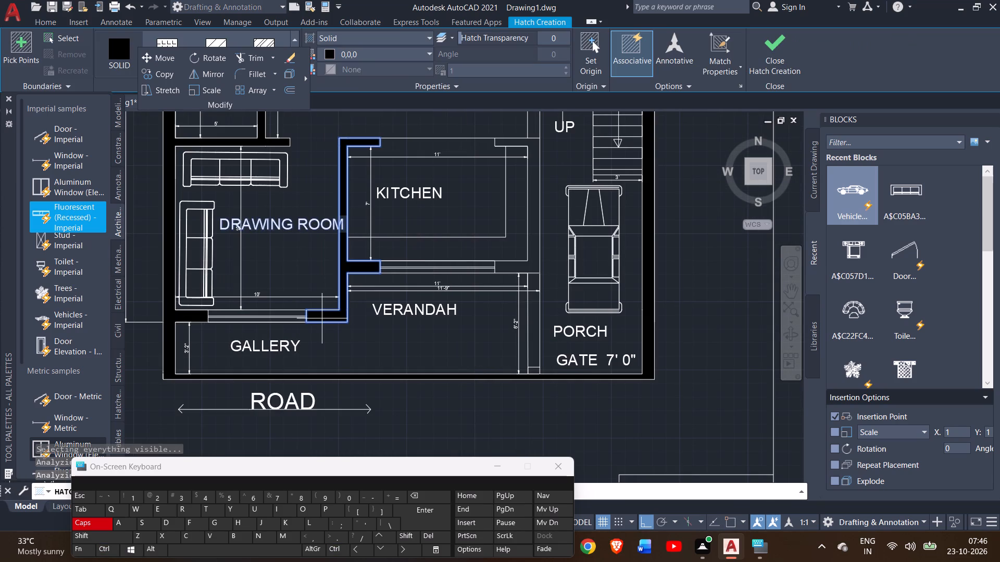
click(509, 266)
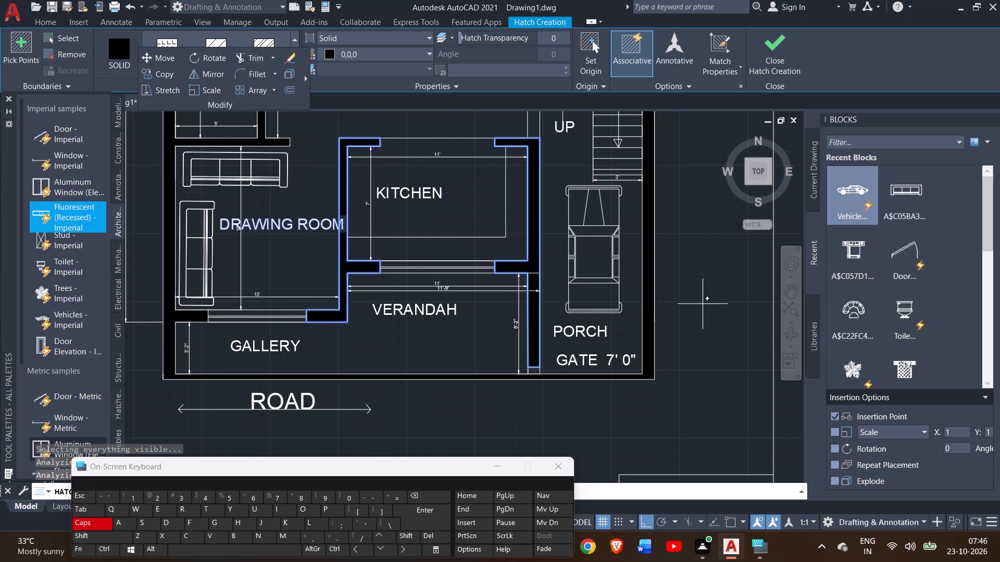
Add the wall around the staircase and the walls of the bath and W.C. to the black hatch.
ctrl+scroll(703, 304, down, 2)
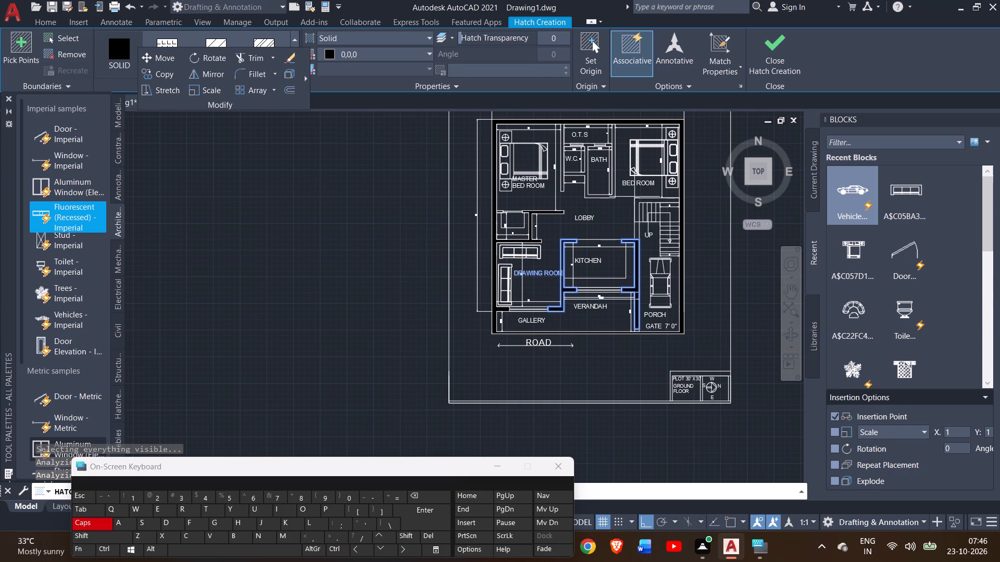
click(638, 201)
ctrl+scroll(638, 201, up, 1)
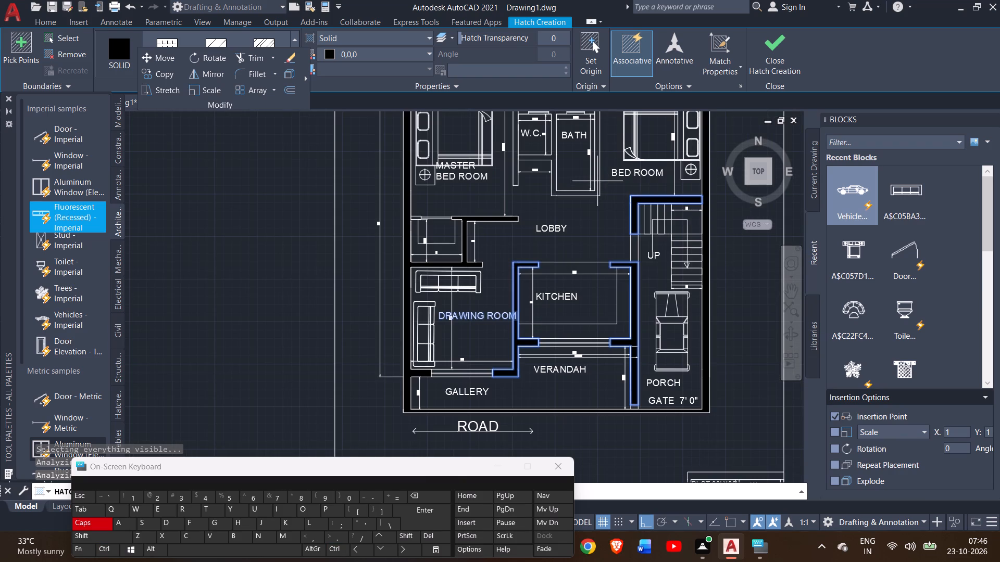
click(598, 176)
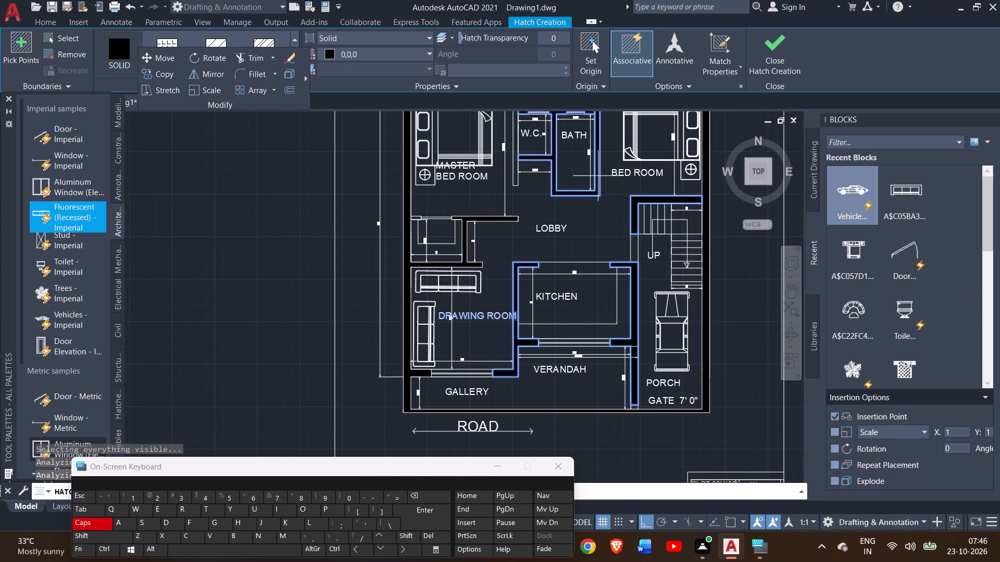
Add the short wall piece between the outer wall and the window of the 5' wide room below the master bedroom.
ctrl+scroll(596, 203, down, 1)
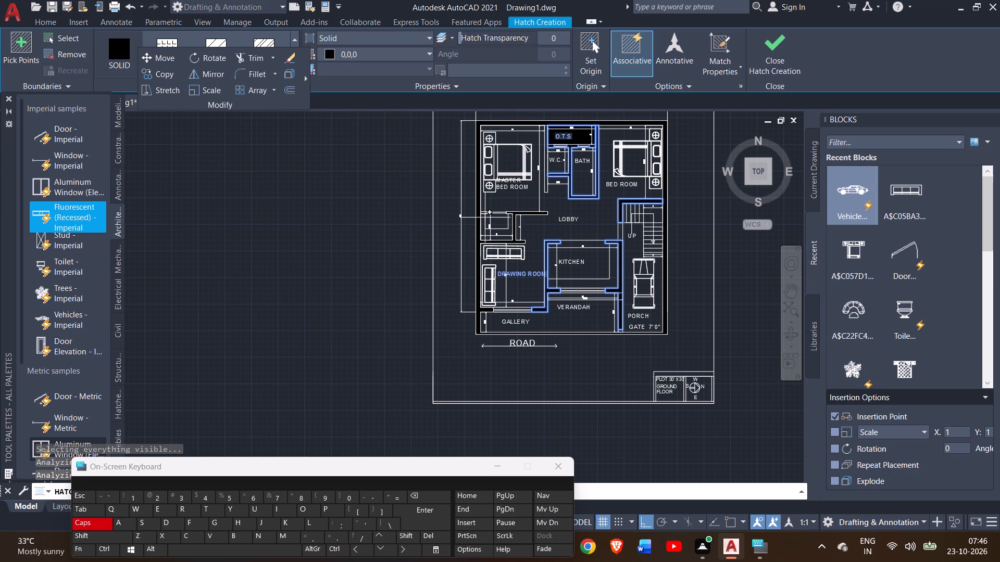
ctrl+scroll(485, 218, up, 4)
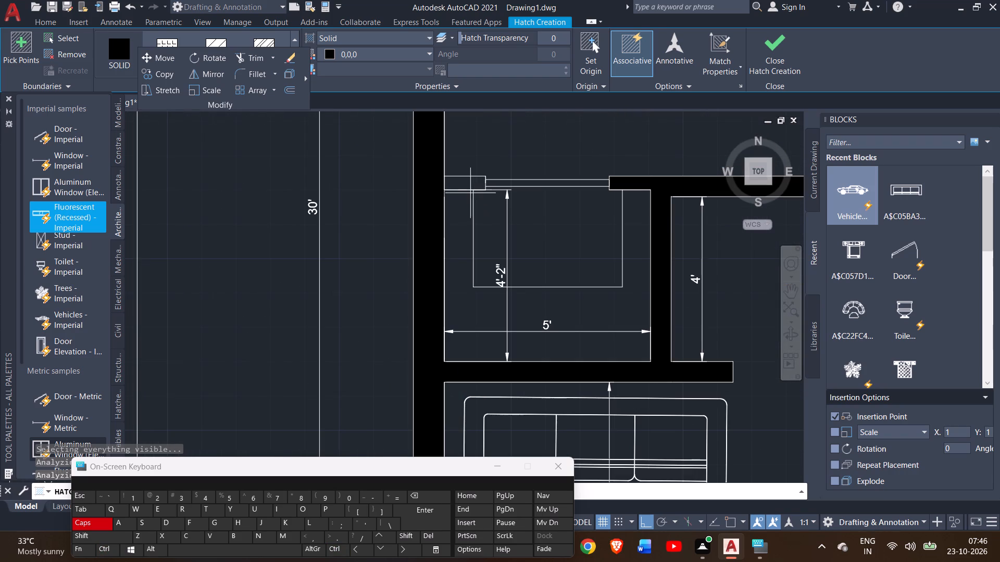
click(465, 180)
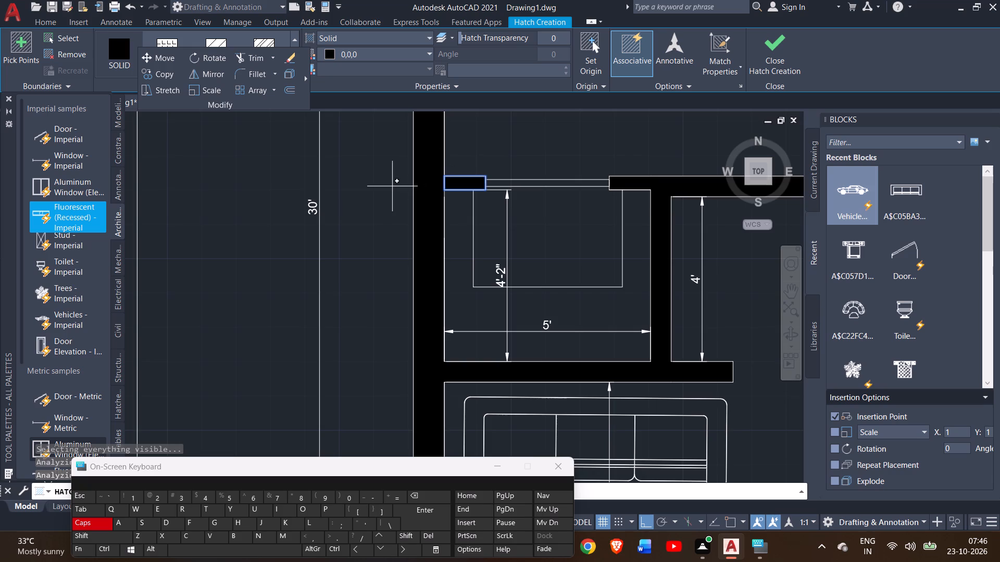
ctrl+scroll(392, 186, down, 2)
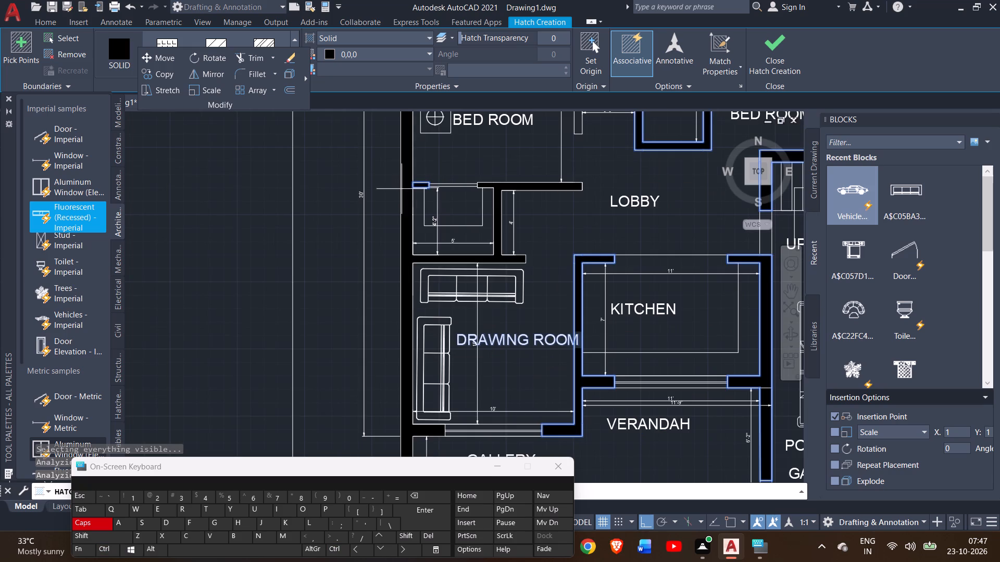
Add the window strip of the 5' wide room and the wall between master bedroom and W.C. to the black hatch, and finish it.
ctrl+scroll(445, 186, up, 3)
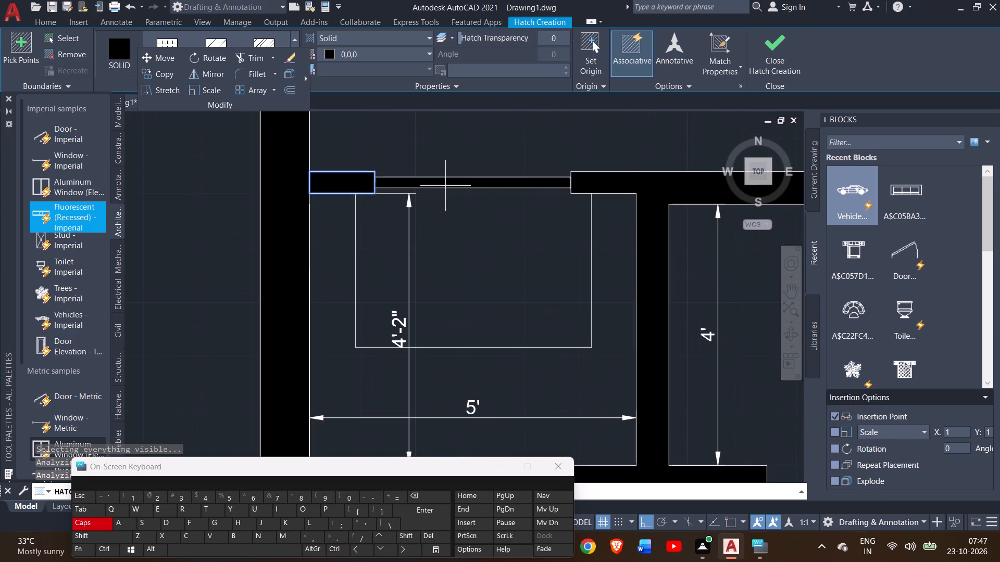
click(445, 186)
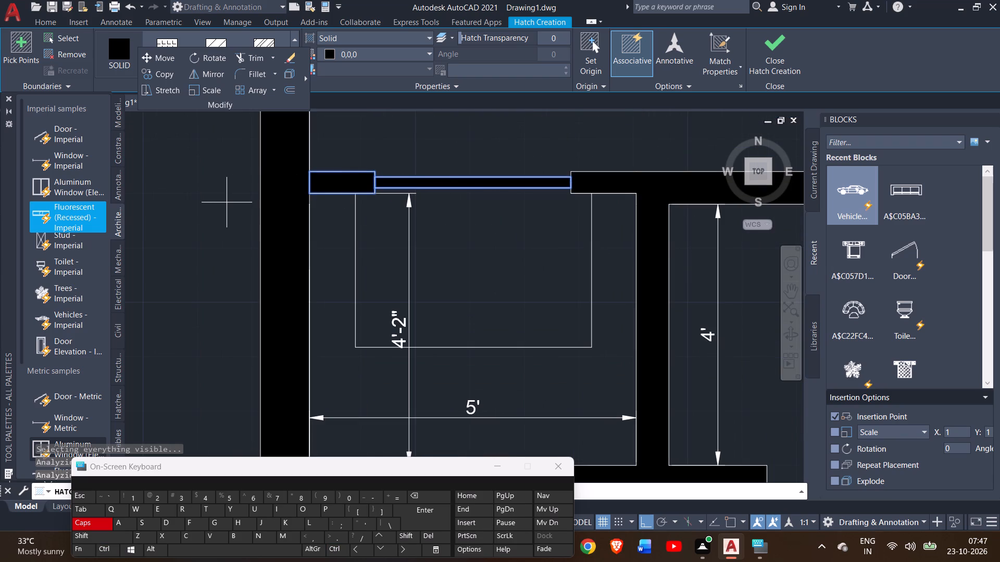
ctrl+scroll(227, 202, down, 5)
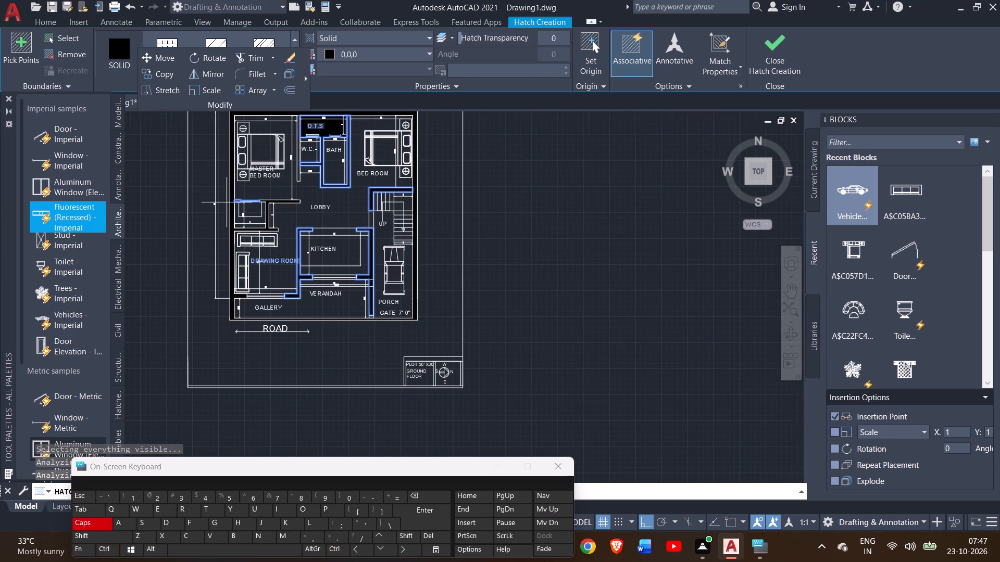
ctrl+scroll(297, 144, up, 1)
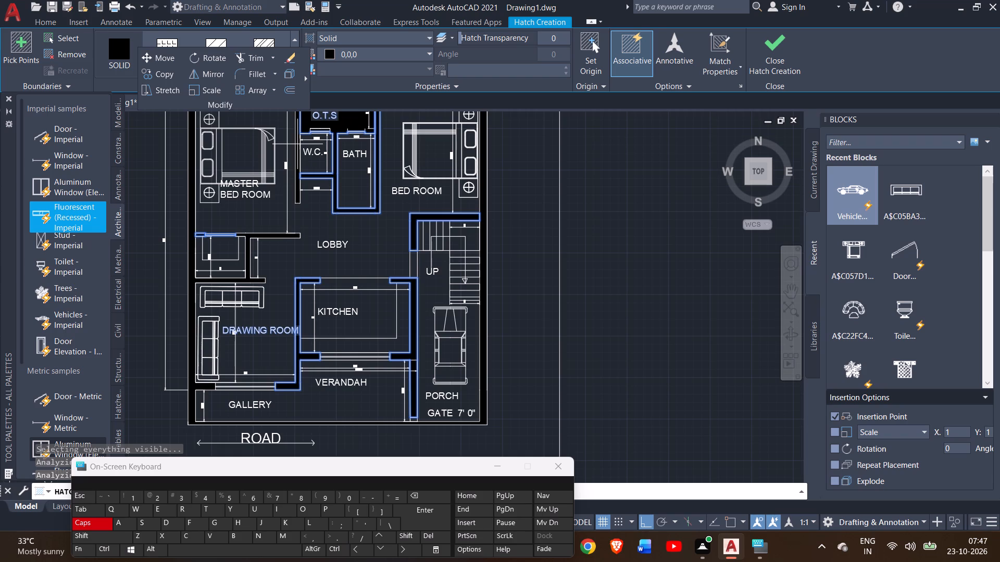
ctrl+scroll(297, 144, up, 3)
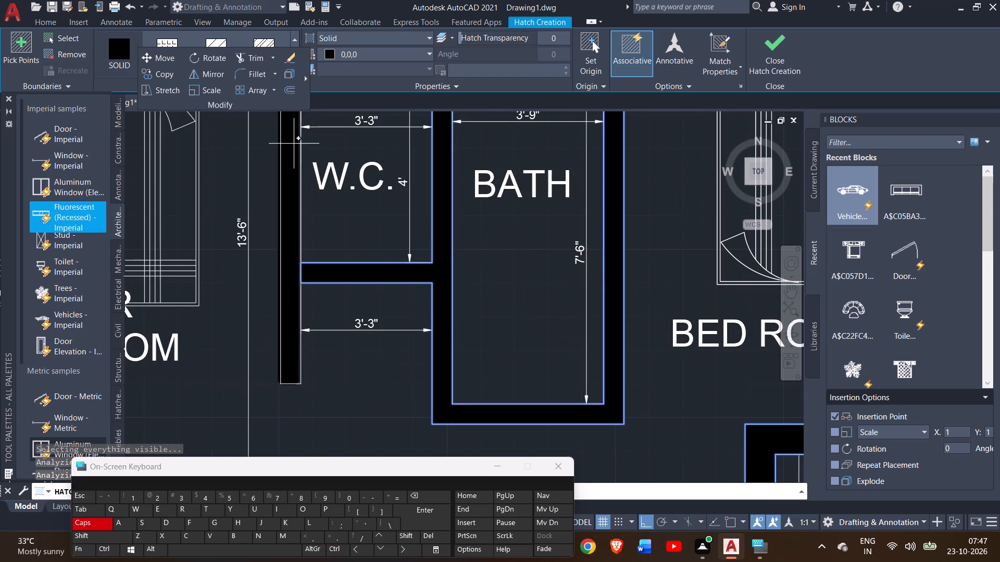
click(294, 142)
ctrl+scroll(296, 156, down, 2)
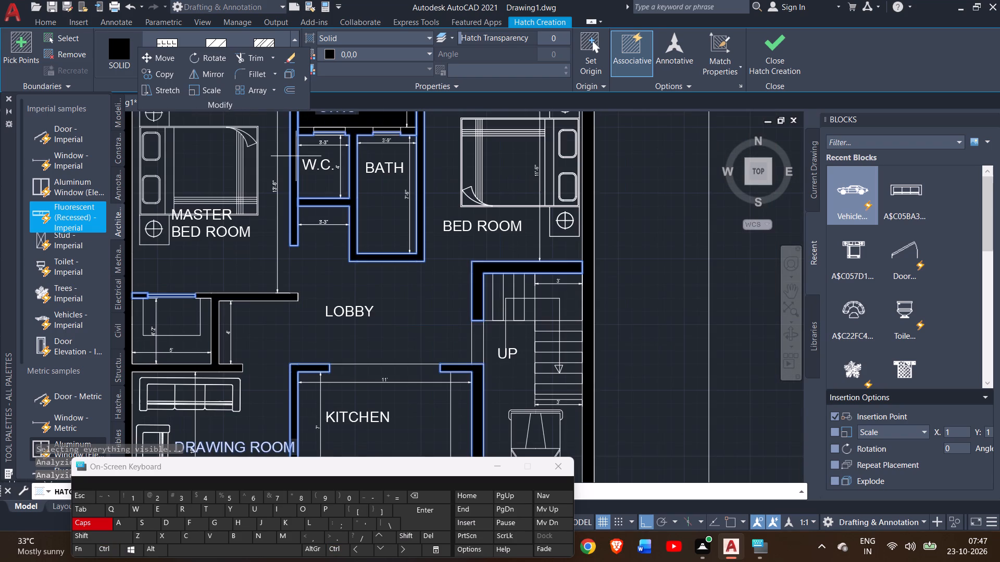
ctrl+scroll(296, 156, down, 1)
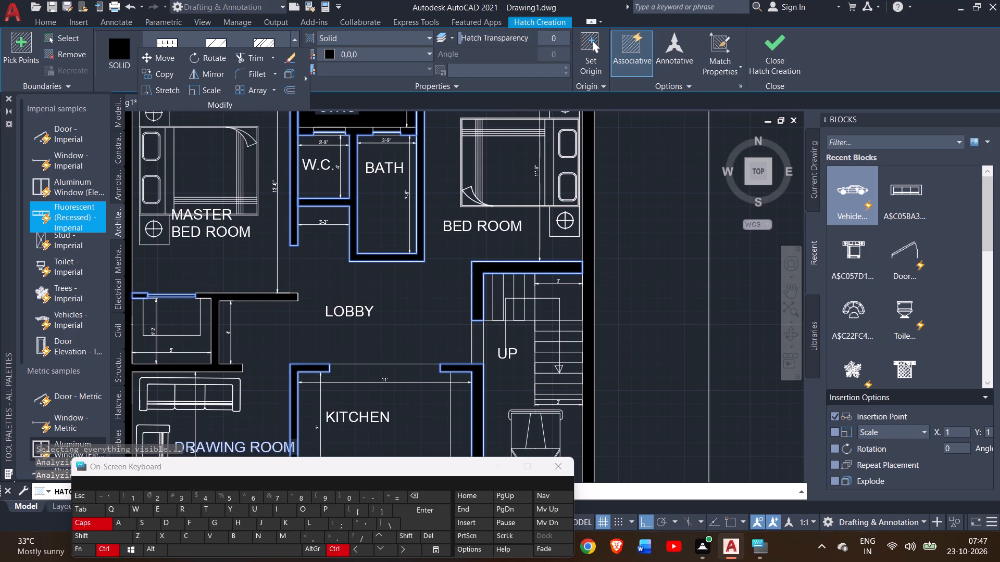
ctrl+scroll(296, 156, down, 1)
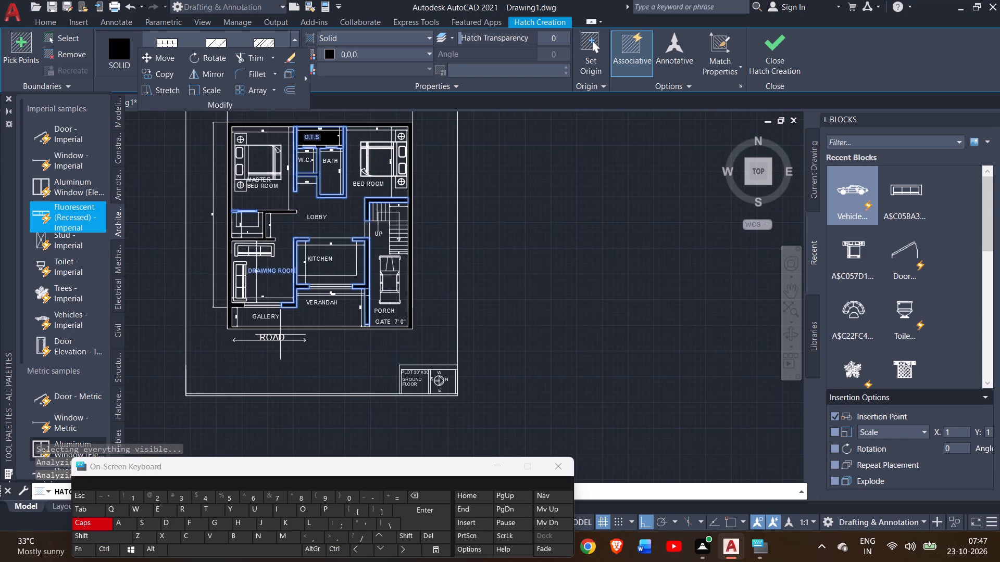
ctrl+scroll(280, 335, up, 2)
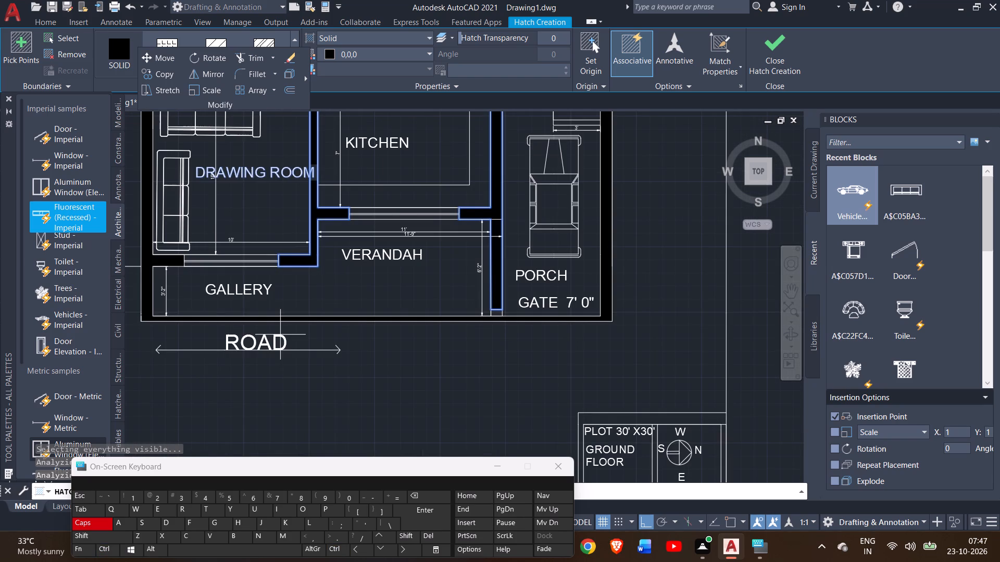
ctrl+scroll(280, 335, down, 2)
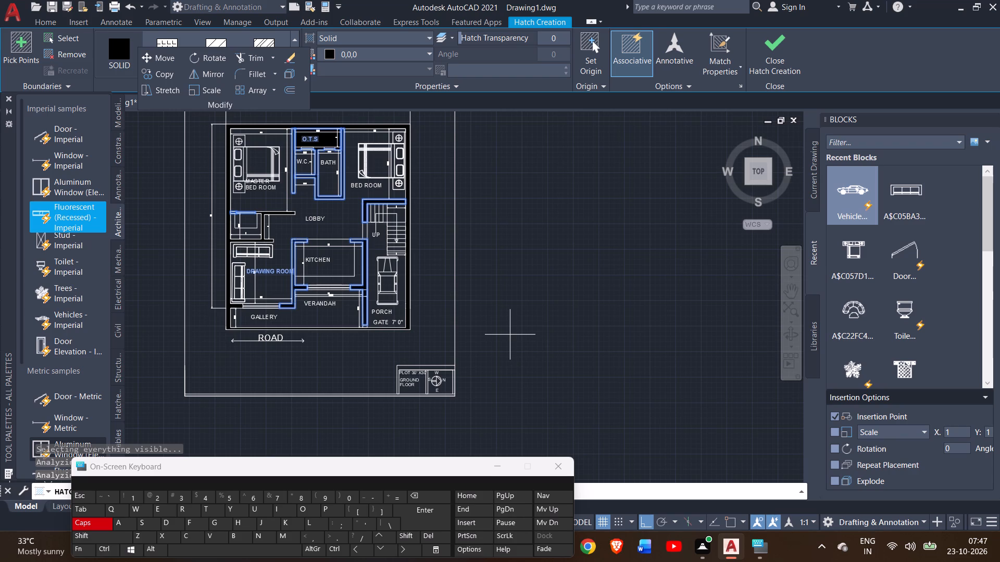
right_click(510, 335)
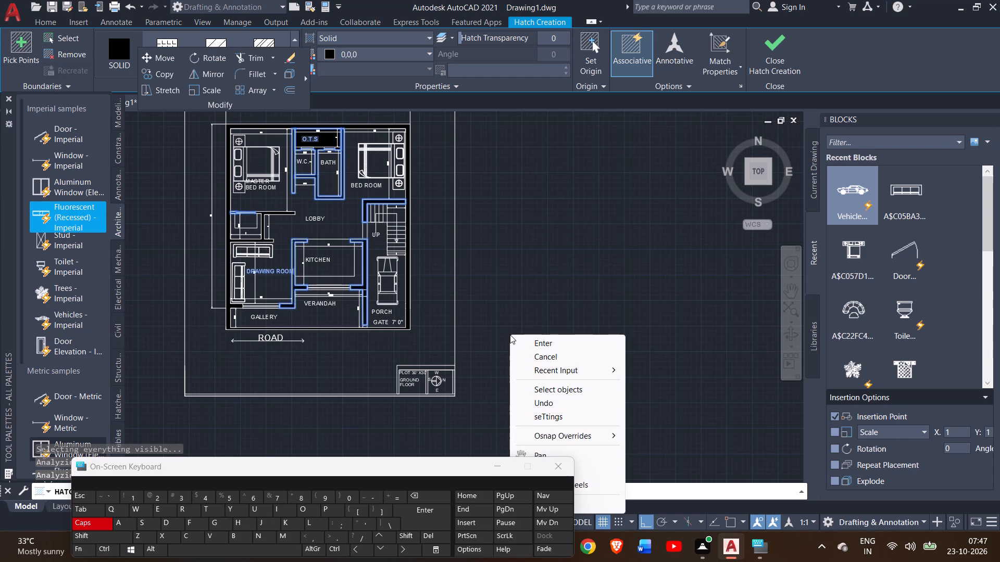
click(518, 340)
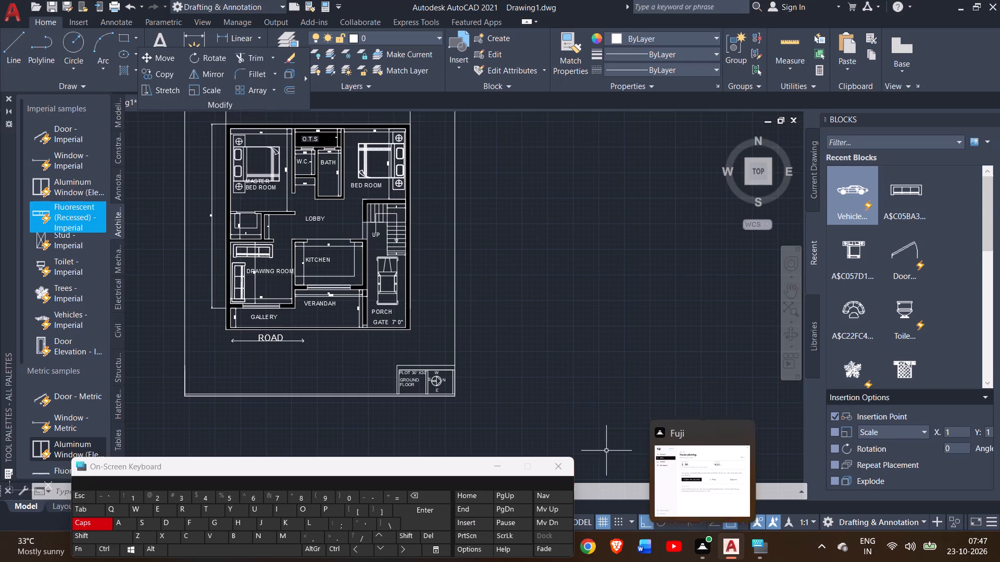
Start plotting the drawing with DWG To PDF.pc3 as the plotter.
ctrl+scroll(568, 382, down, 1)
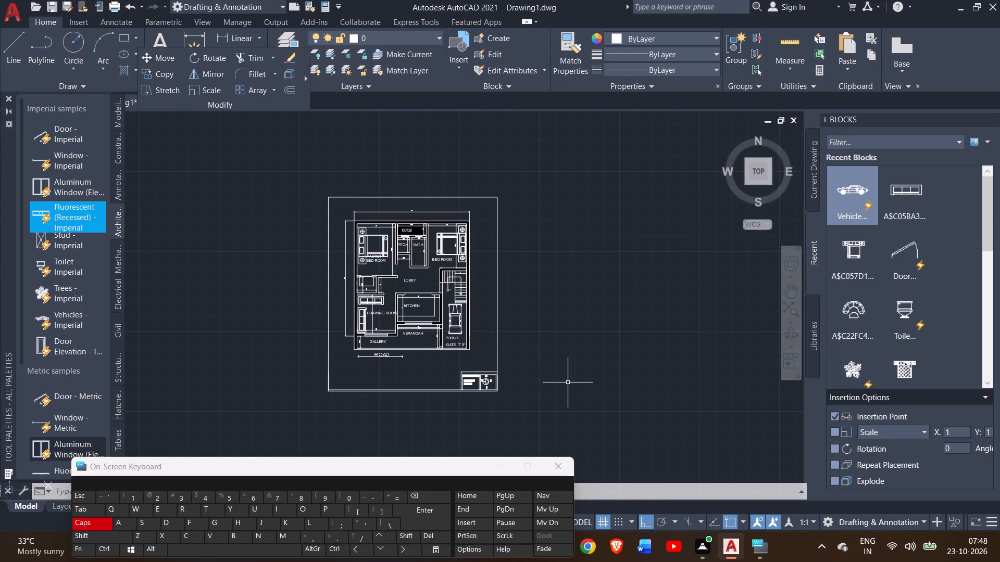
key(ctrl+p)
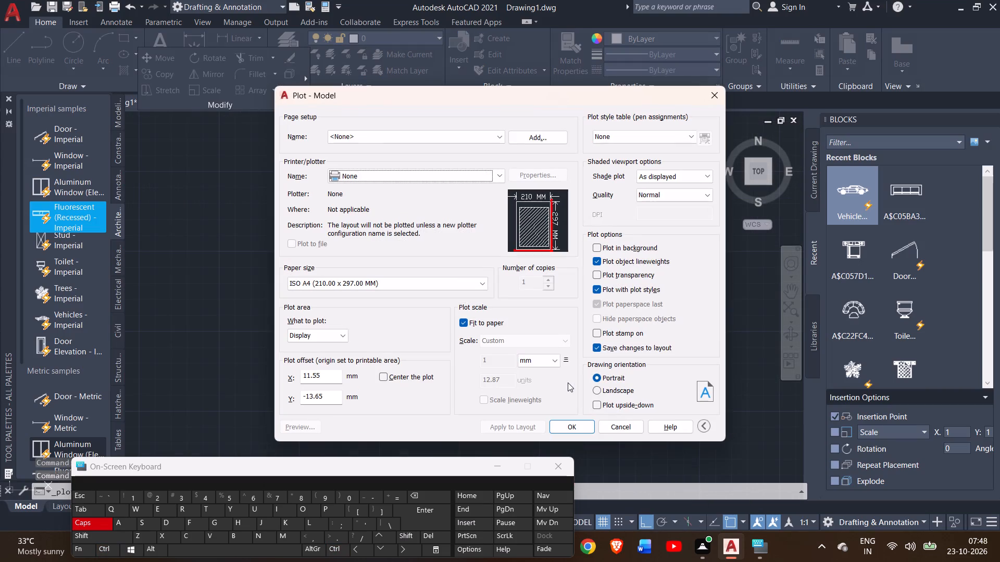
click(463, 172)
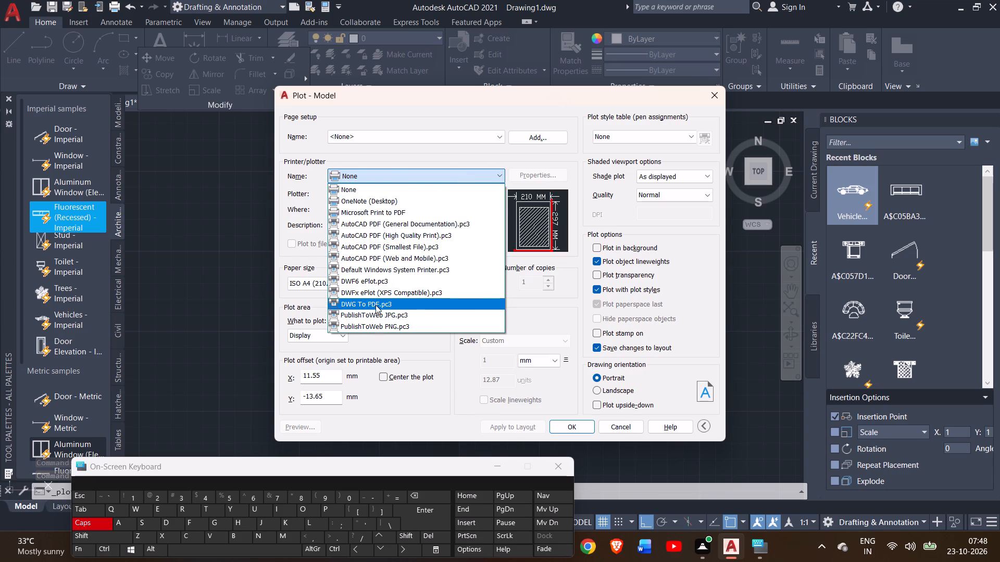
click(376, 305)
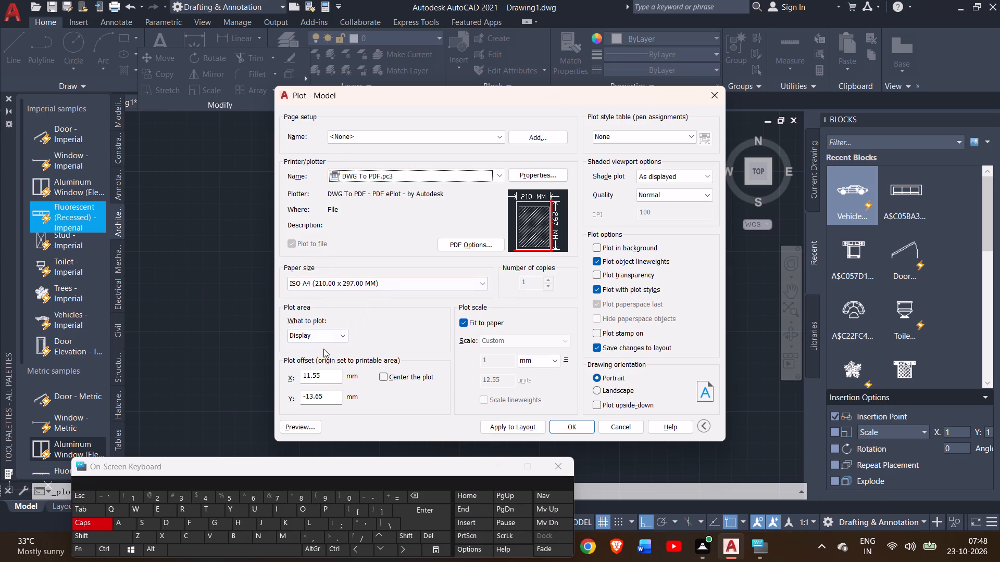
Set the plot area to a window enclosing the whole sheet border and centre the plot on the paper.
click(326, 337)
click(311, 371)
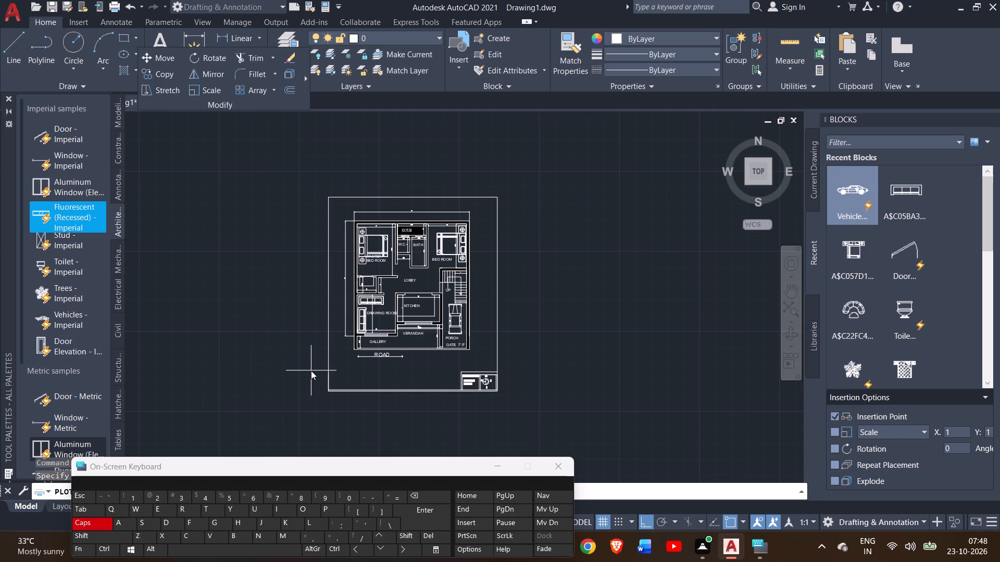
drag(310, 178, 388, 333)
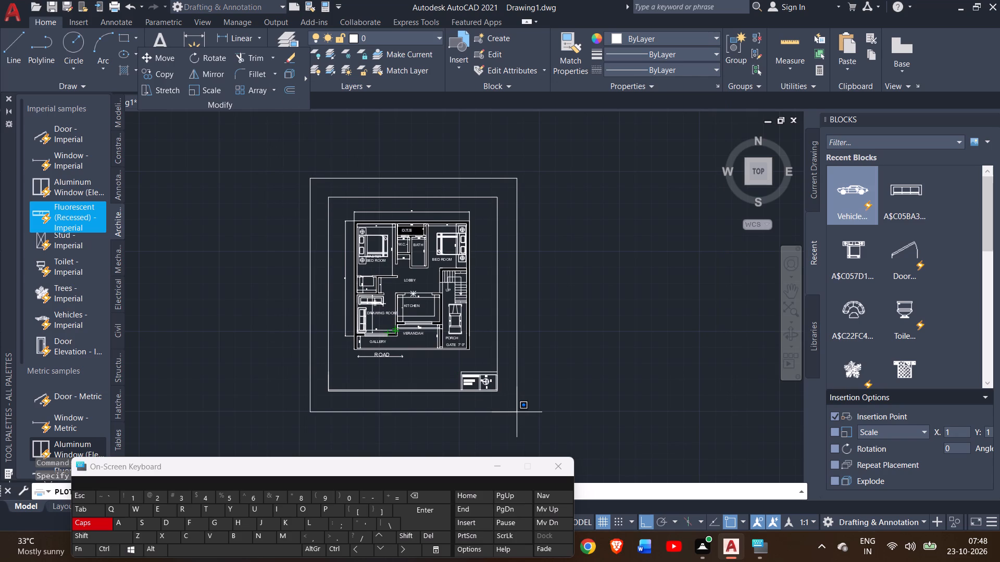
click(517, 412)
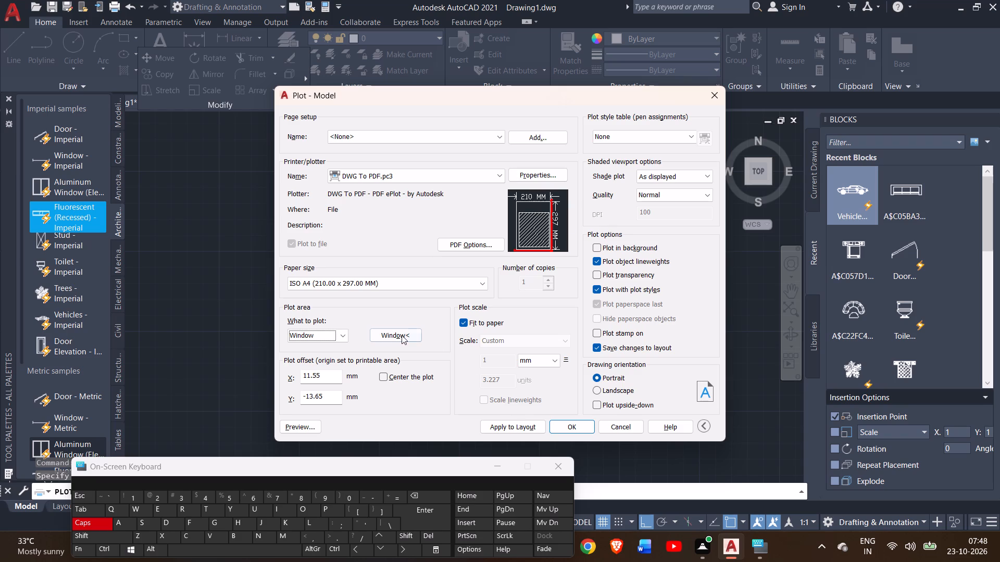
click(383, 378)
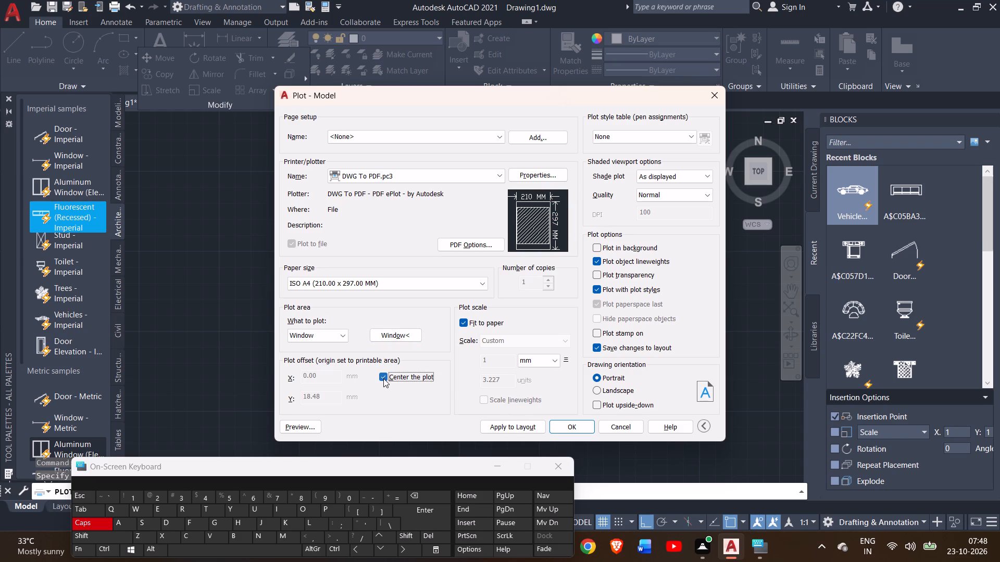
Preview the plotted floor plan sheet and return to the plot settings.
click(297, 425)
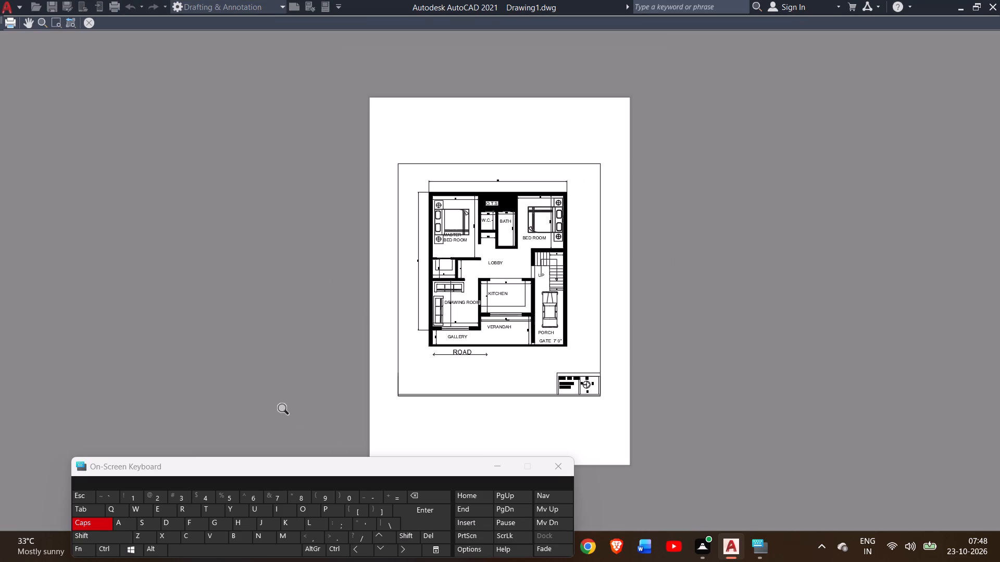
double_click(87, 24)
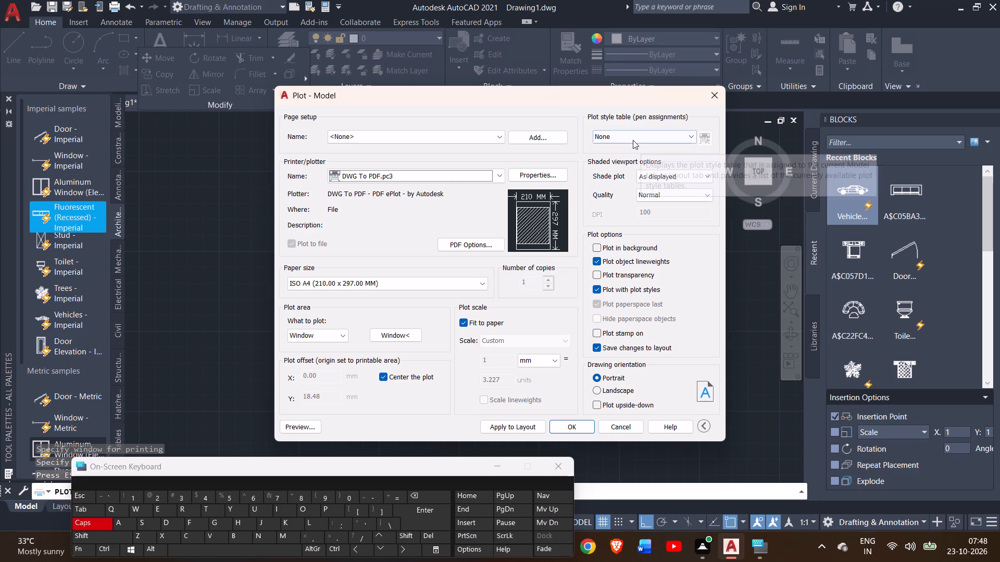
Assign the acad.ctb plot style table to the plot.
click(632, 139)
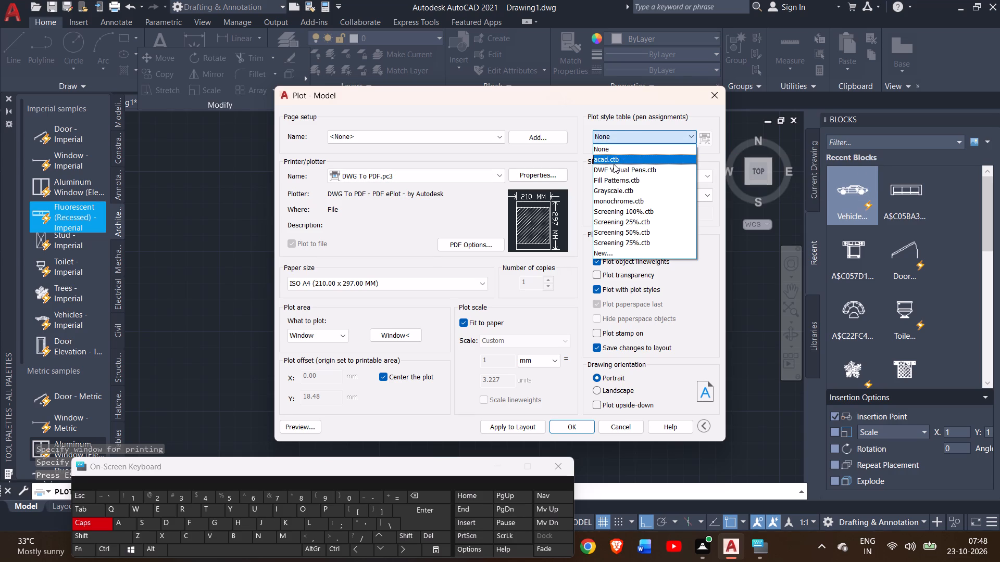
click(614, 164)
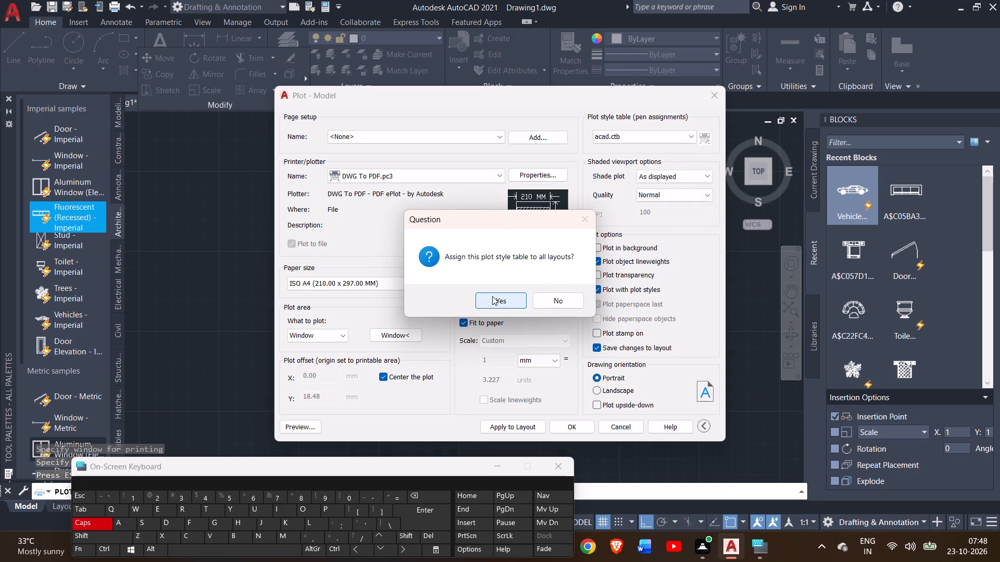
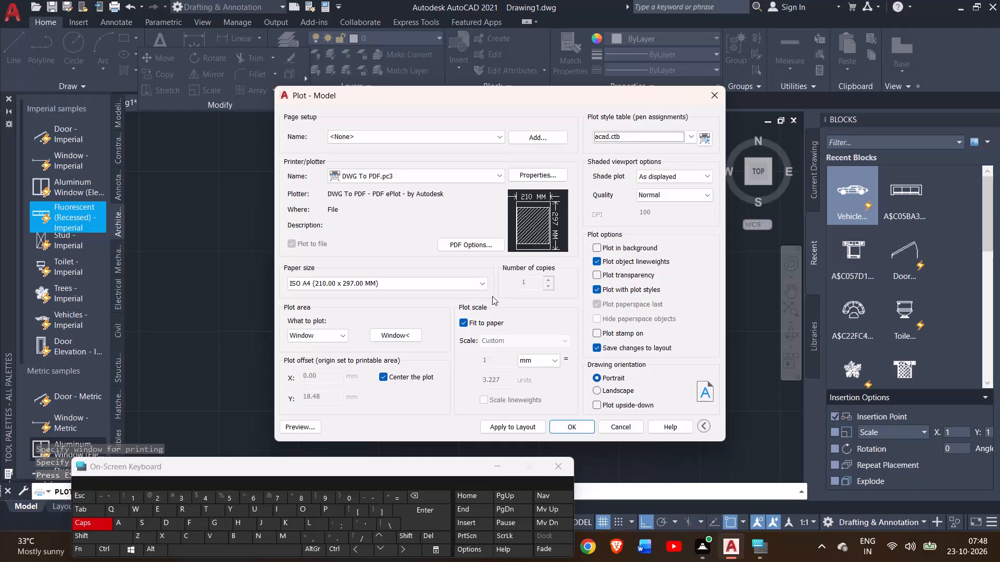
Plot the floor plan sheet to a PDF named 23 PLAN in the Documents folder and close the PDF that opens.
click(562, 429)
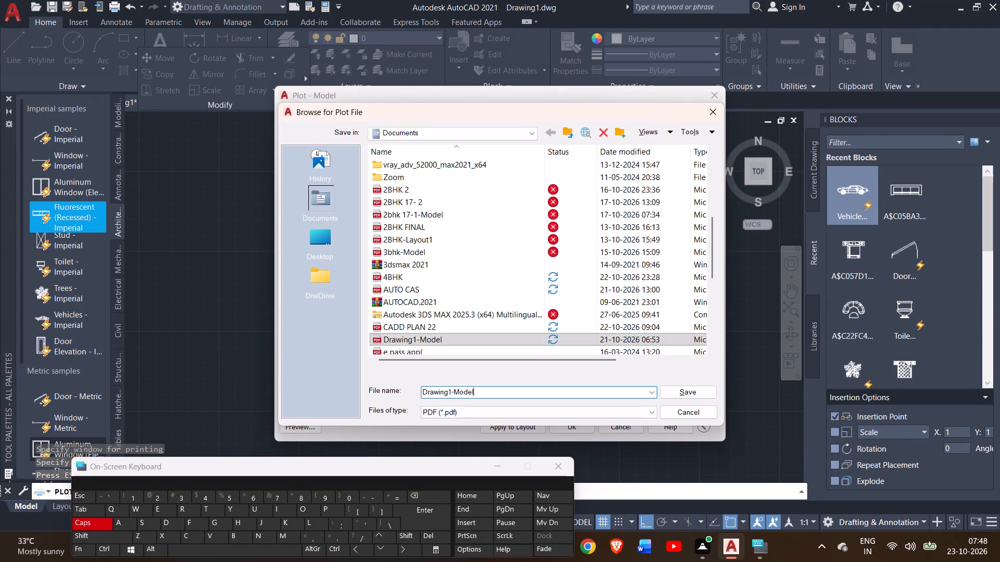
click(509, 391)
key(BackSpace)
key(BackSpace)
key(BackSpace)
key(BackSpace)
key(BackSpace)
key(BackSpace)
key(BackSpace)
key(BackSpace)
key(BackSpace)
key(BackSpace)
key(BackSpace)
key(BackSpace)
key(BackSpace)
key(BackSpace)
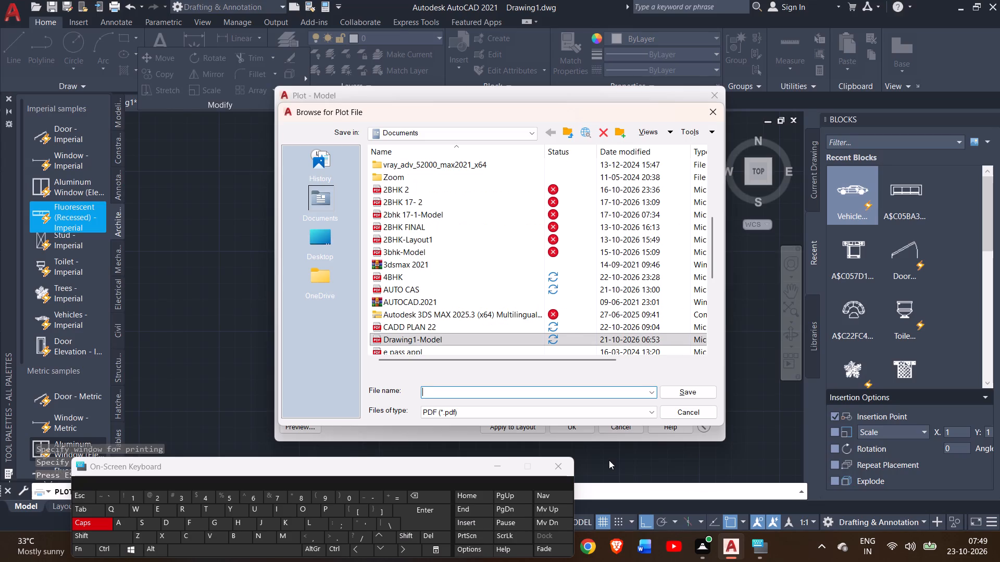
text(23)
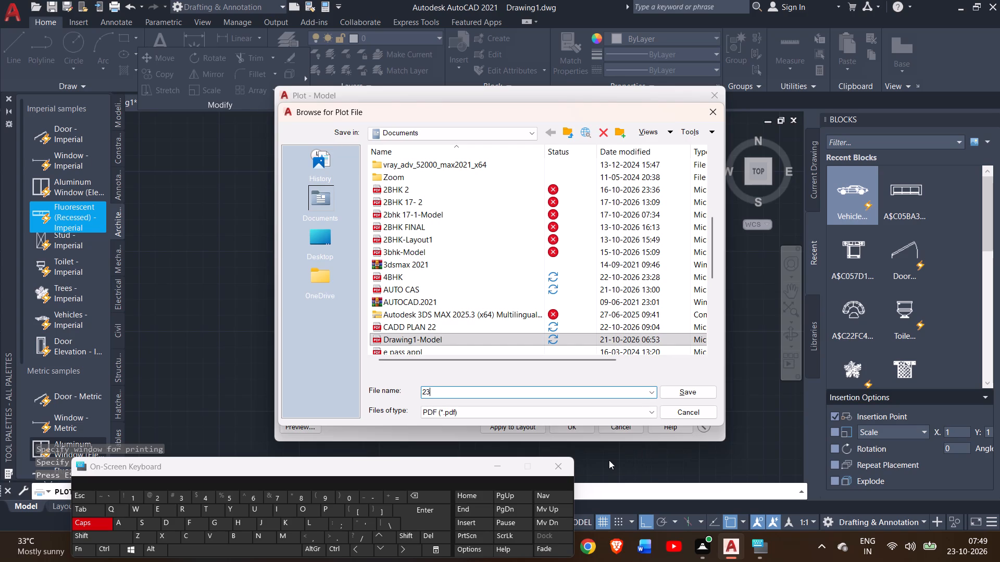
key(space)
text(PLA)
key(n)
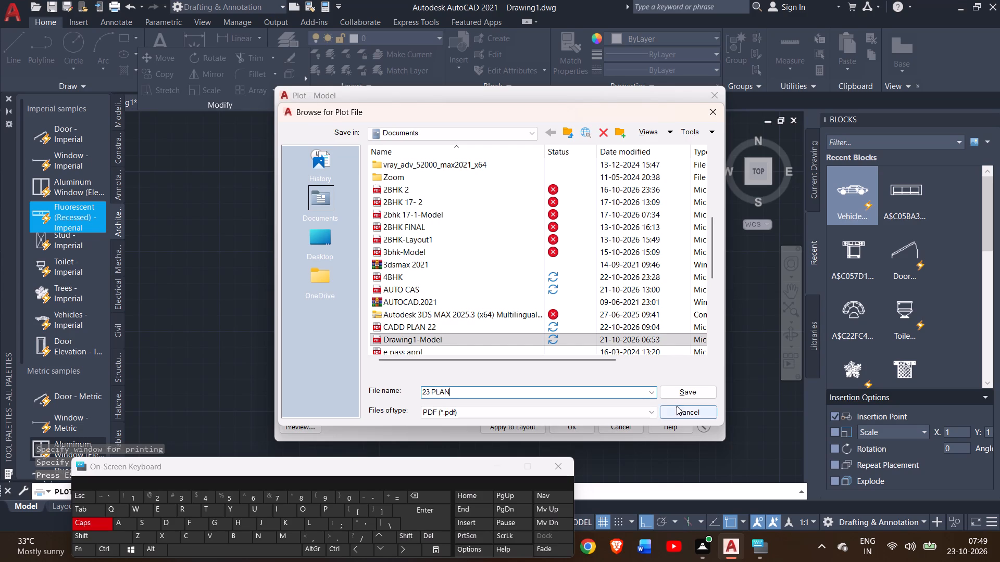
click(671, 396)
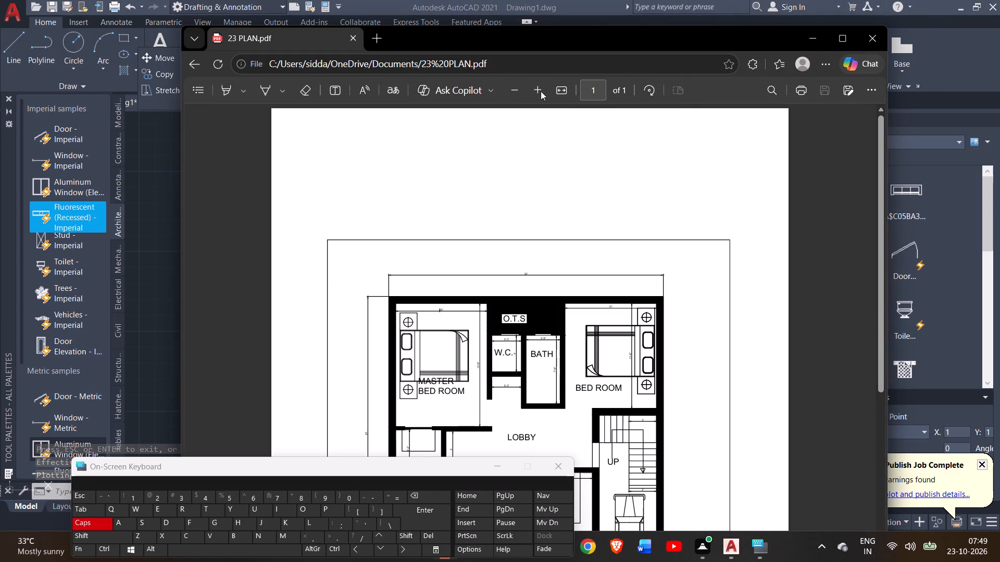
click(880, 40)
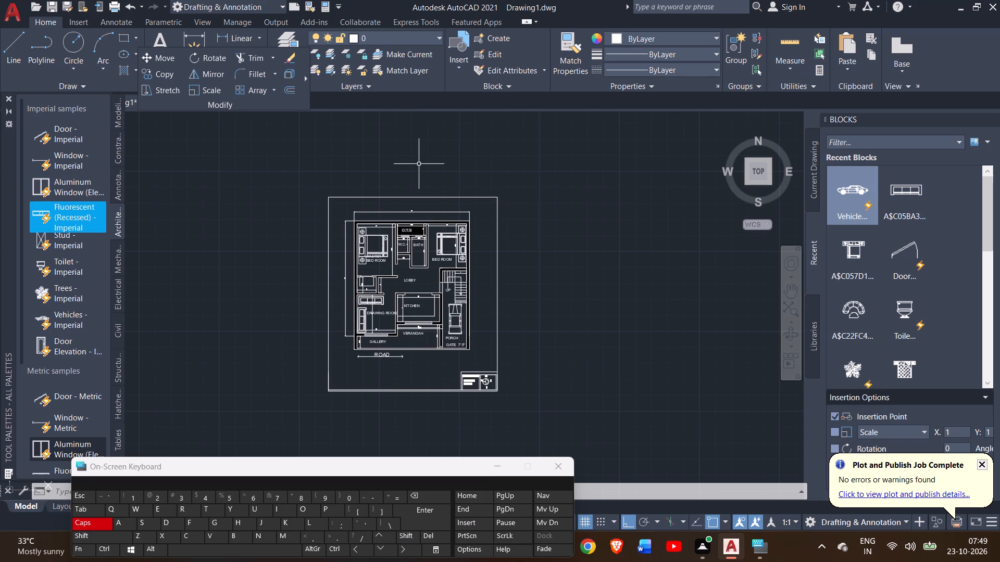
Save the drawing under the name 23 PLAN in the Documents folder as an AutoCAD 2018 drawing.
click(7, 25)
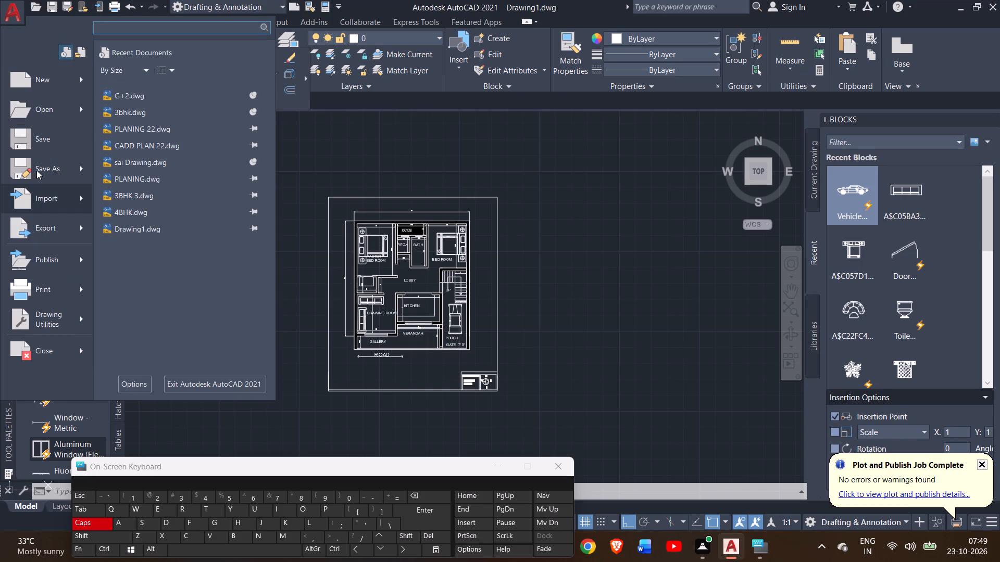
click(36, 170)
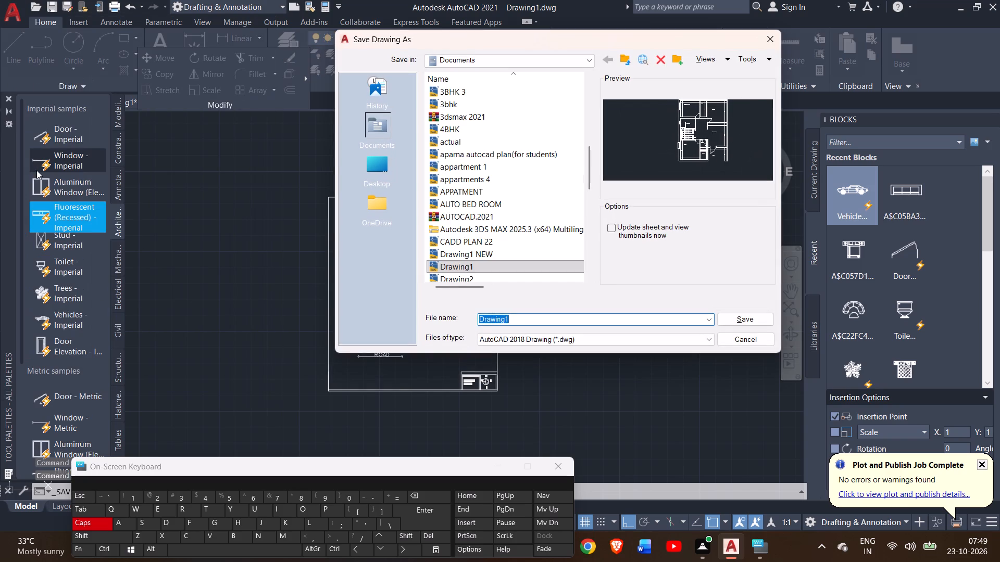
click(527, 317)
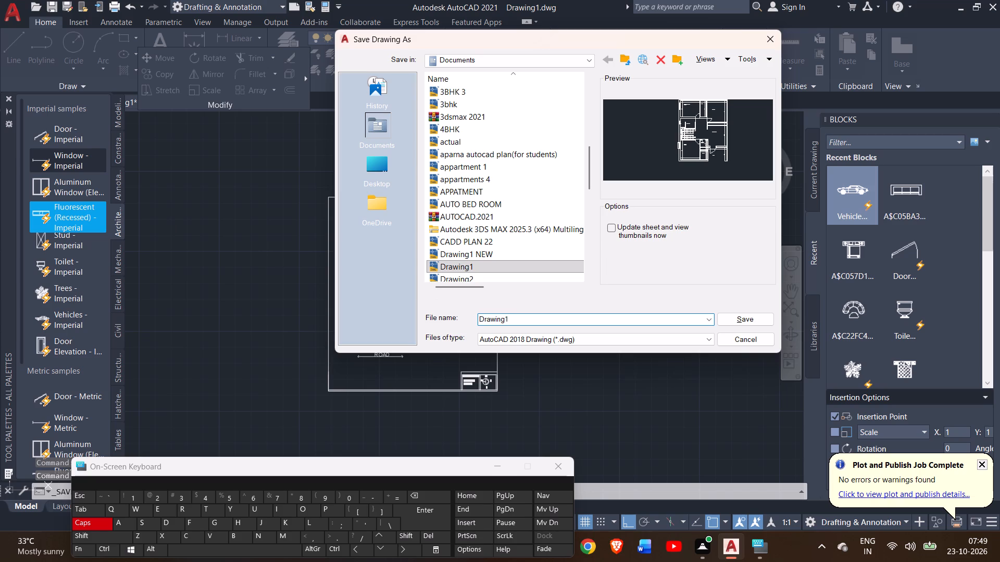
key(BackSpace)
key(BackSpace)
key(BackSpace)
key(BackSpace)
key(BackSpace)
key(BackSpace)
key(BackSpace)
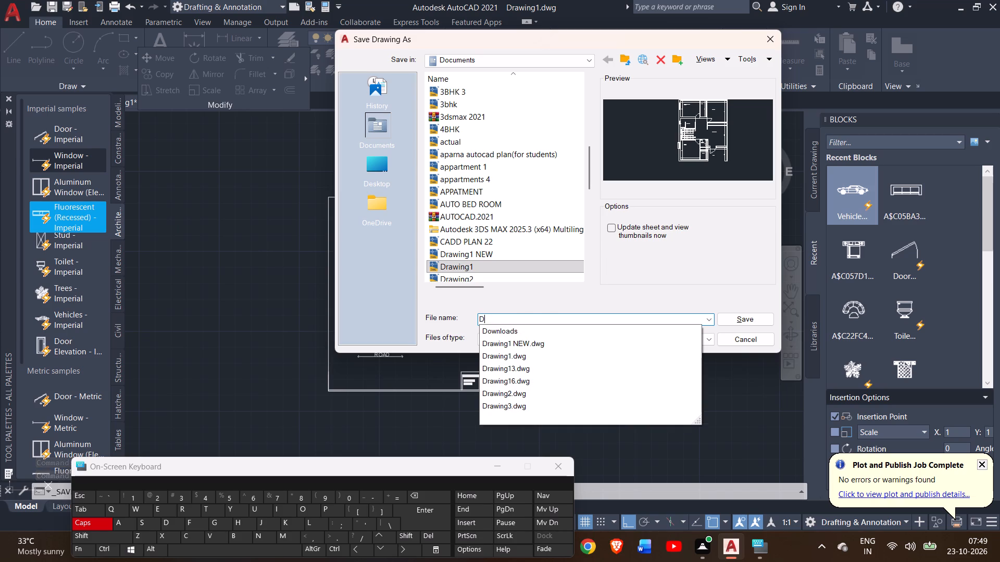
key(BackSpace)
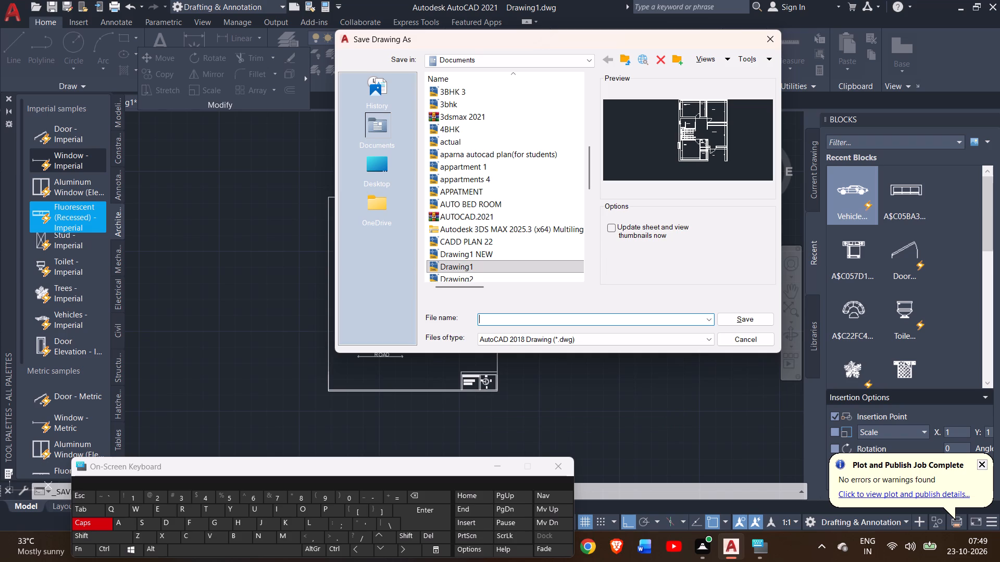
text(23 PLAN)
click(742, 317)
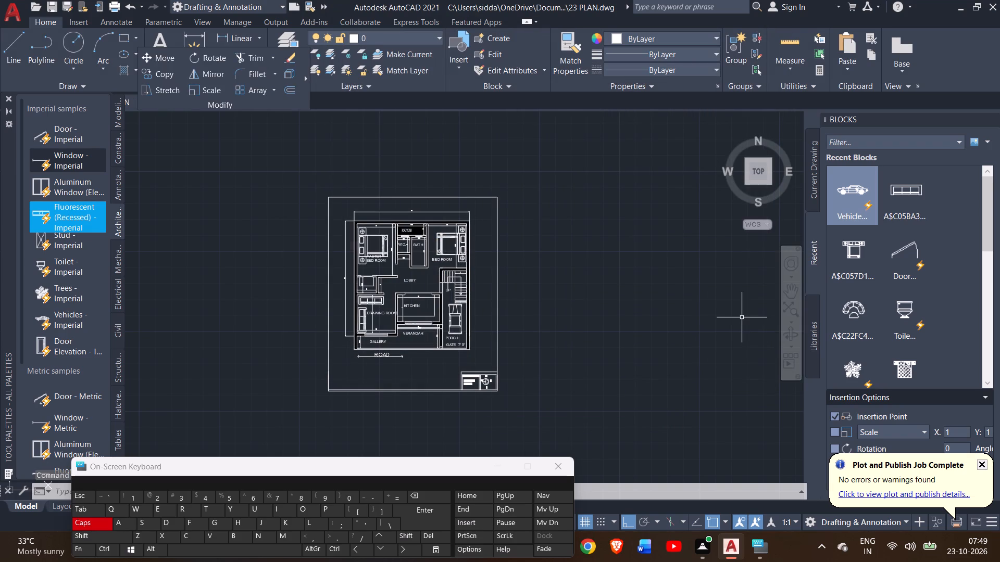